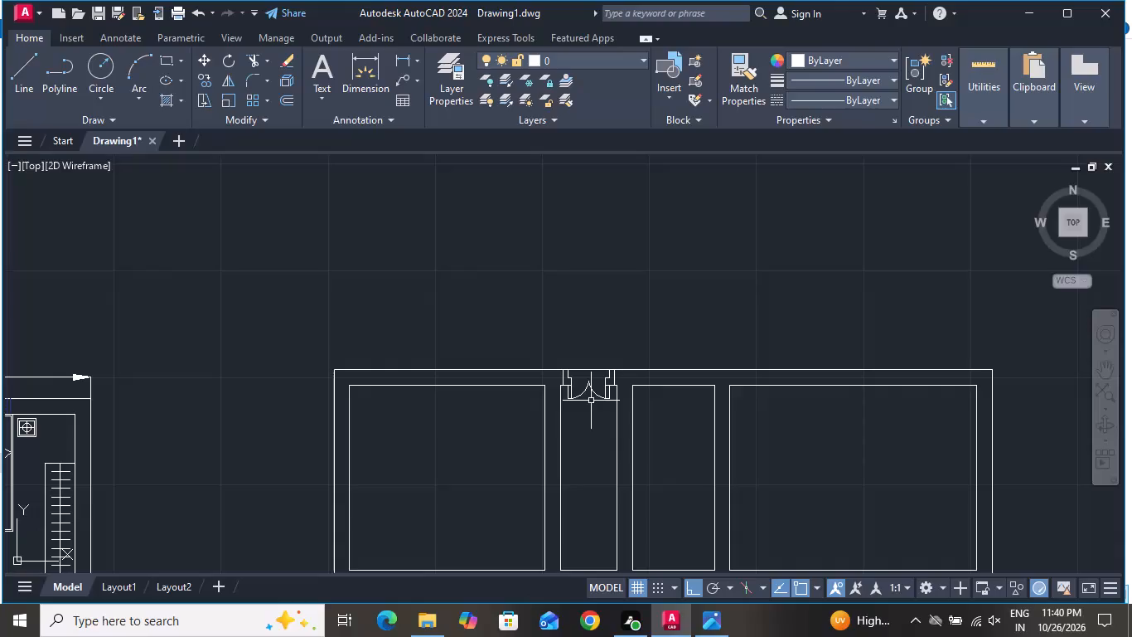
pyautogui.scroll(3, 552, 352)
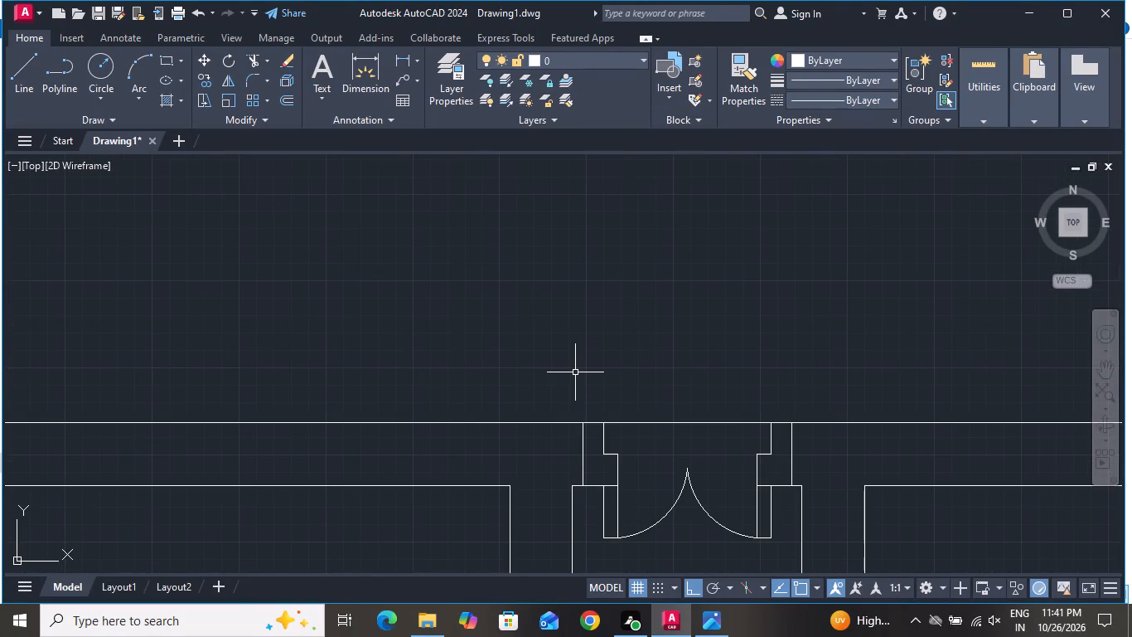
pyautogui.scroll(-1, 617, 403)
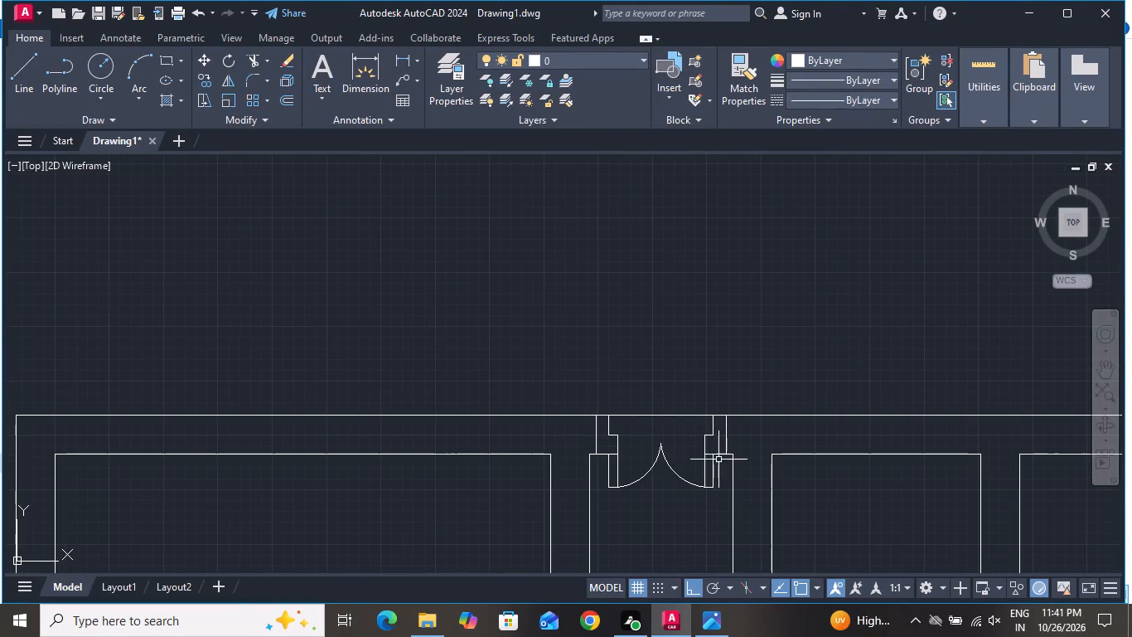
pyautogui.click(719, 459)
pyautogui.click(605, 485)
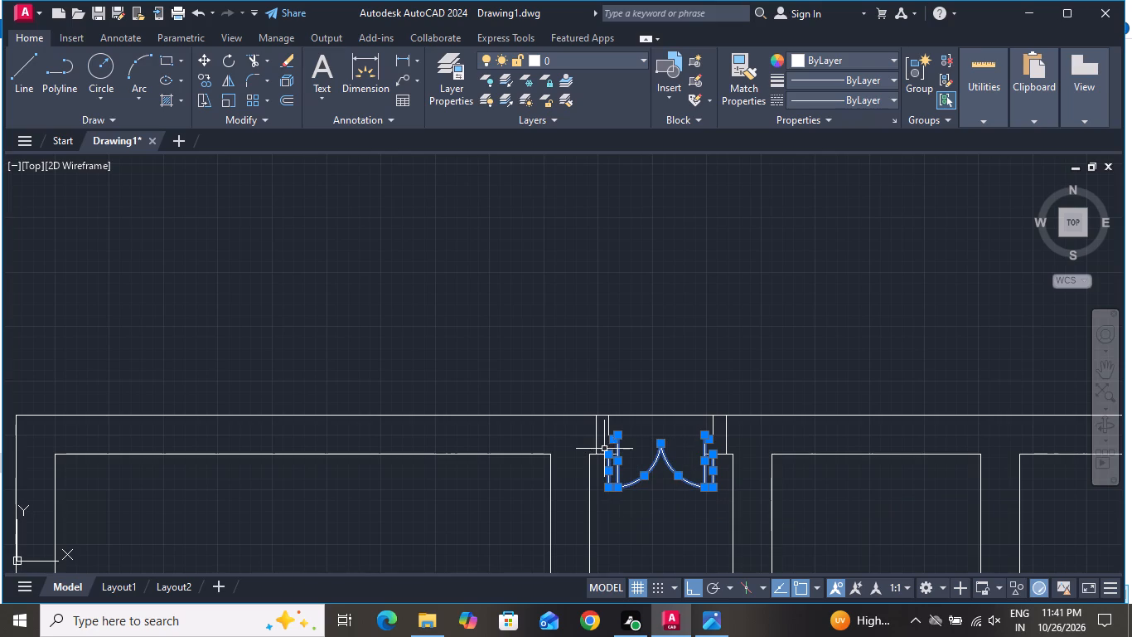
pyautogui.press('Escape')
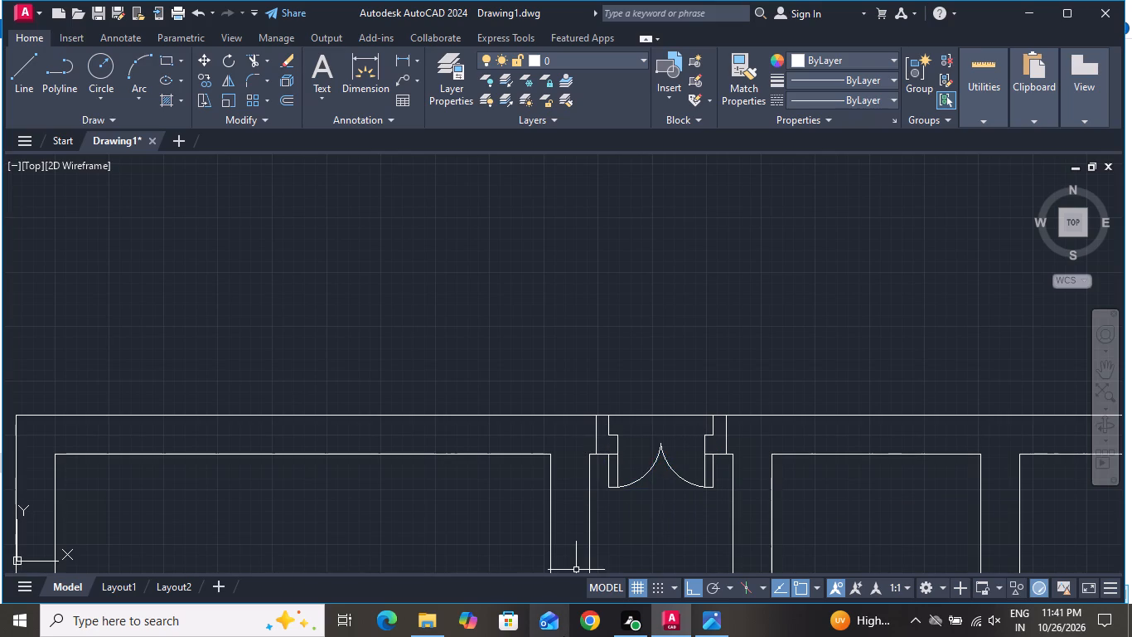
# Undo the double door and its opening lines in the top wall, back to only the centre line above the narrow passage.
pyautogui.hotkey('ctrl', 'z')
pyautogui.hotkey('ctrl', 'z')
pyautogui.hotkey('ctrl', 'z')
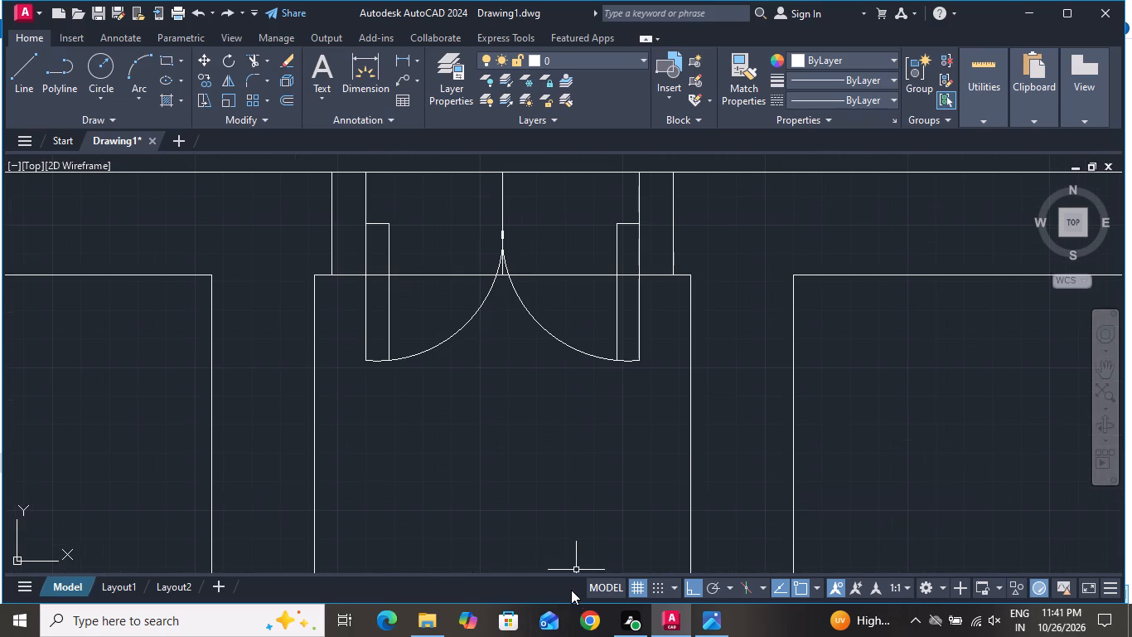
pyautogui.hotkey('ctrl', 'z')
pyautogui.hotkey('ctrl', 'z')
pyautogui.hotkey('ctrl', 'z')
pyautogui.hotkey('ctrl', 'z')
pyautogui.hotkey('ctrl', 'z')
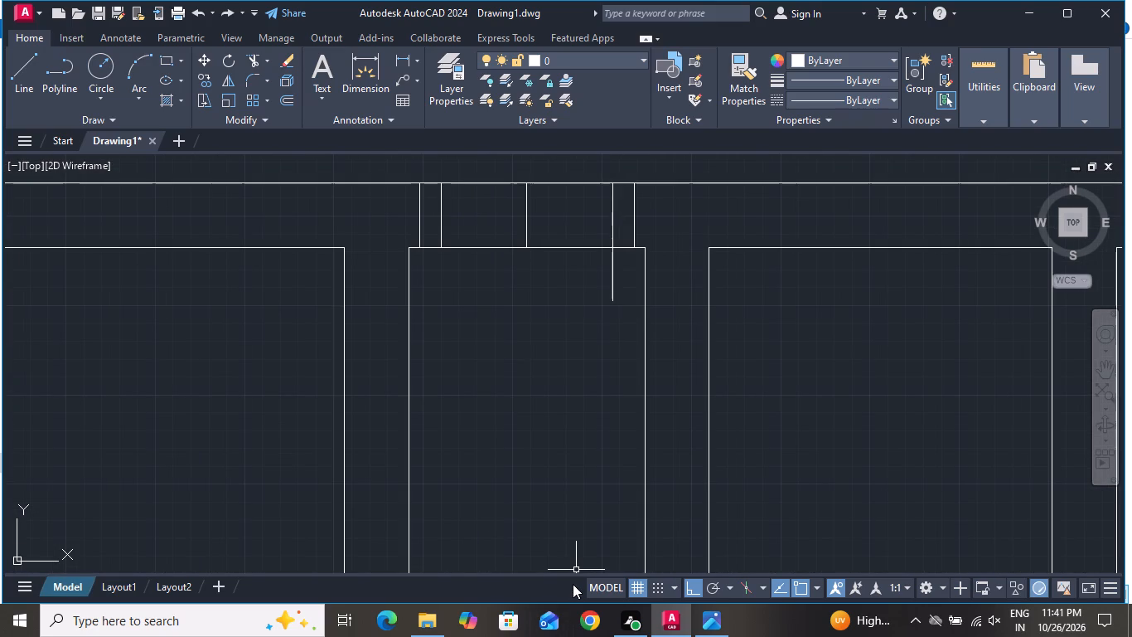
pyautogui.hotkey('ctrl', 'z')
pyautogui.hotkey('ctrl', 'z')
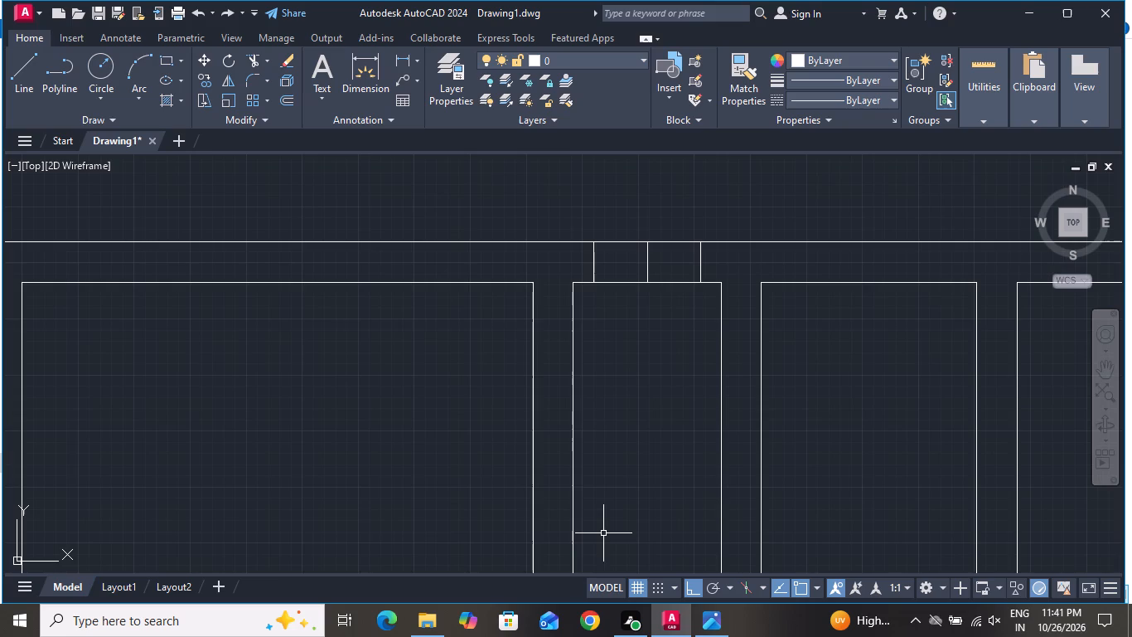
pyautogui.hotkey('ctrl', 'z')
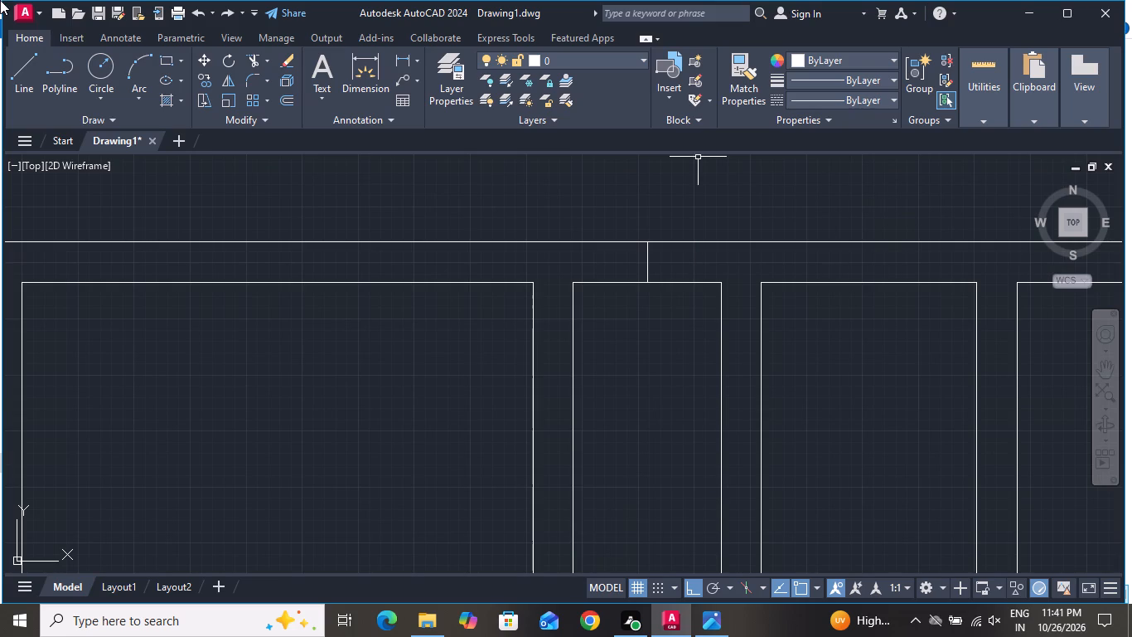
# Draw vertical lines through the top wall, from both upper inner corners of the narrow passage up to the outer wall line.
pyautogui.click(19, 75)
pyautogui.scroll(1, 700, 289)
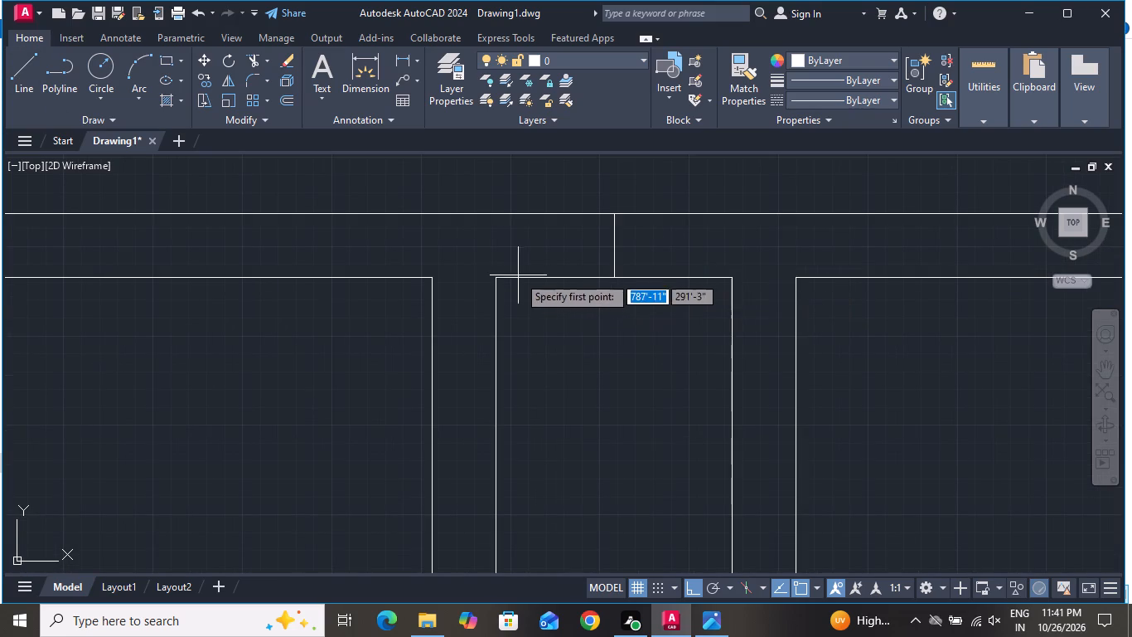
pyautogui.click(492, 277)
pyautogui.click(496, 214)
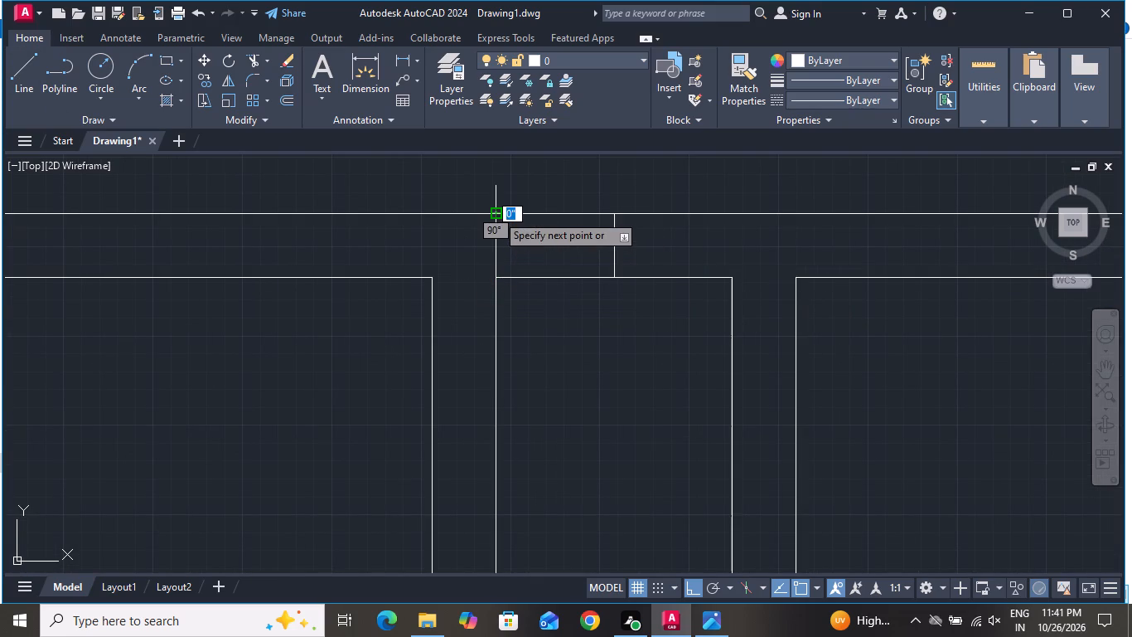
pyautogui.rightClick(496, 214)
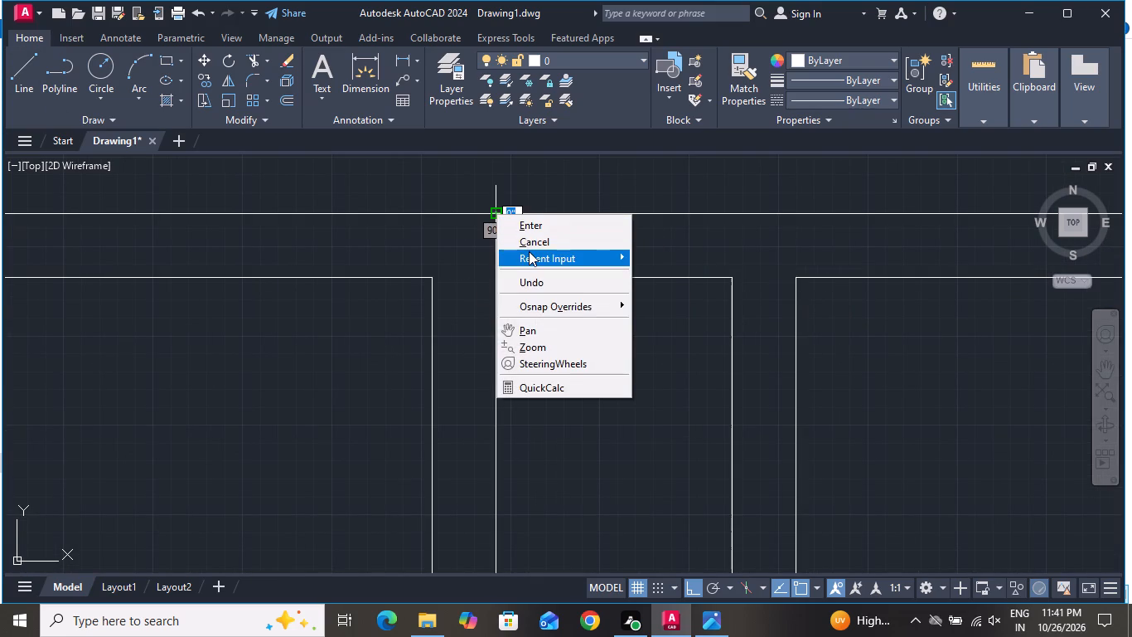
pyautogui.click(535, 239)
pyautogui.click(26, 66)
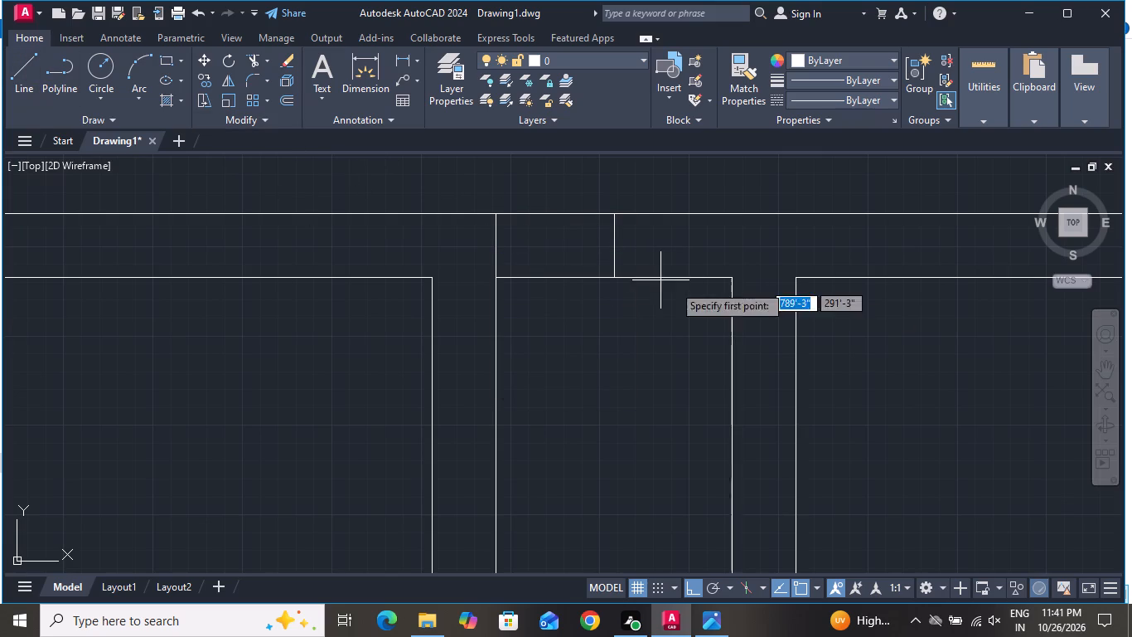
pyautogui.click(726, 274)
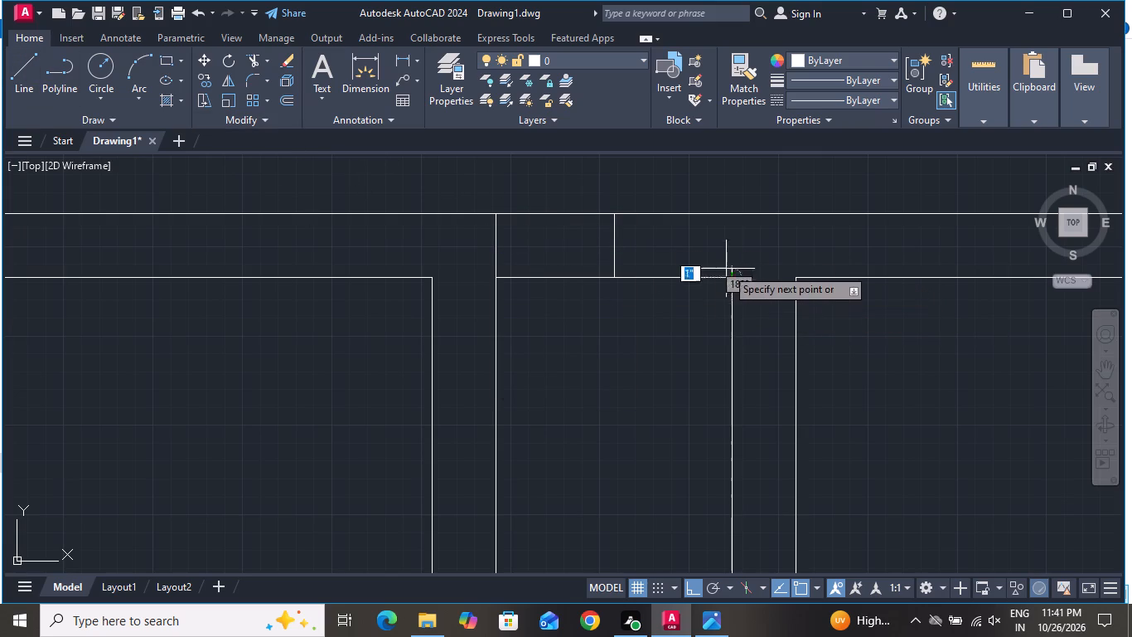
pyautogui.click(733, 215)
pyautogui.rightClick(732, 215)
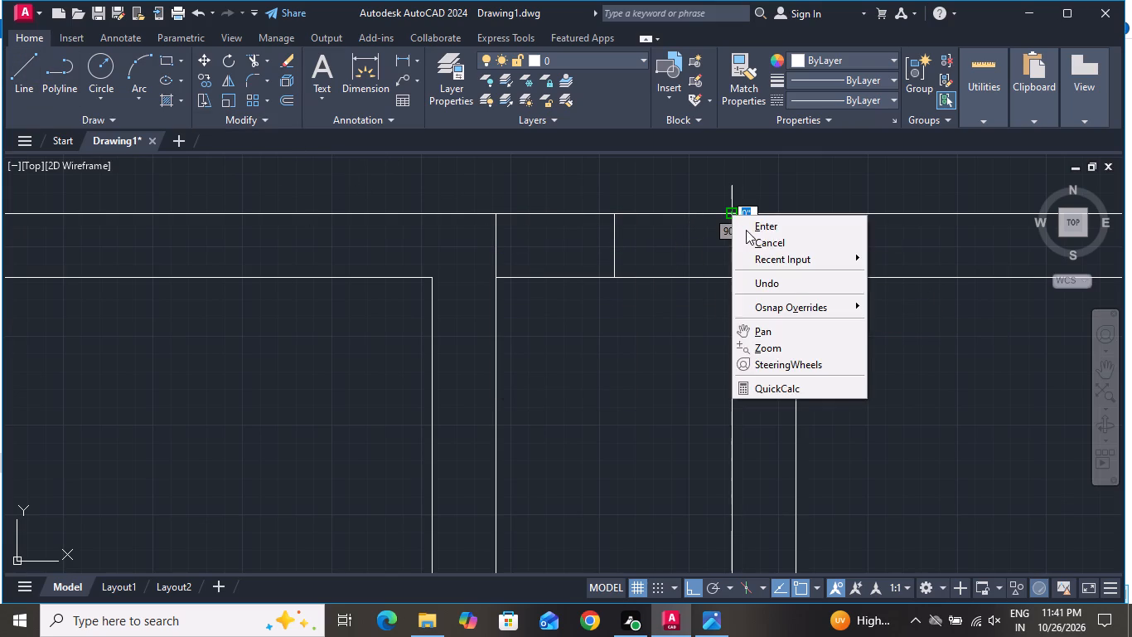
pyautogui.click(752, 236)
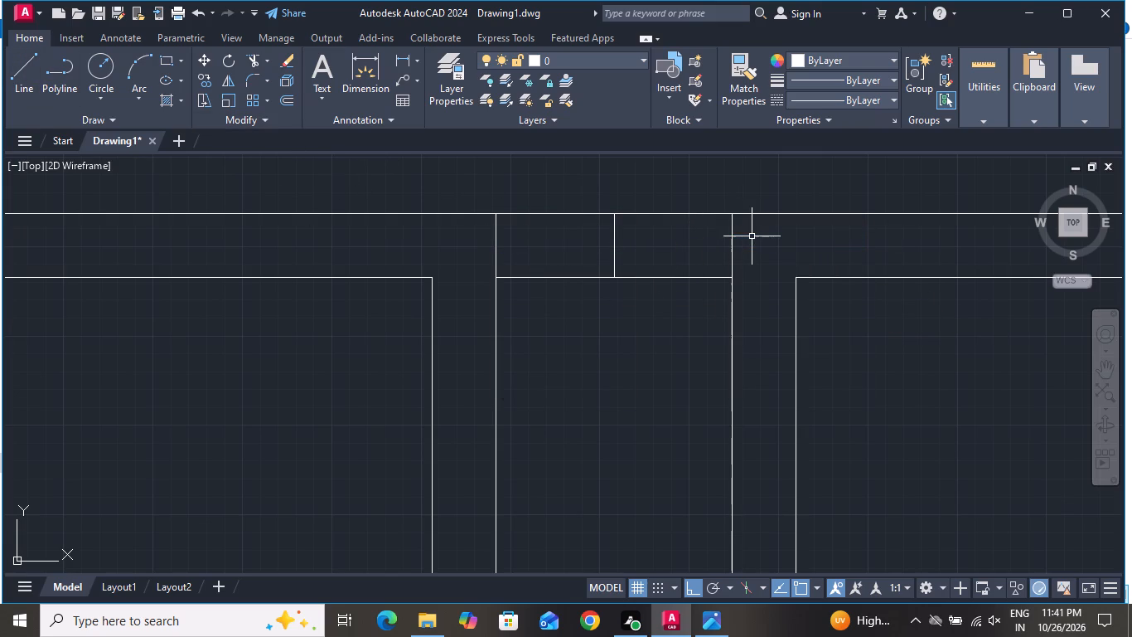
# Offset both new vertical wall lines 3" inward, towards the centre line of the opening.
pyautogui.write('O 3"')
pyautogui.press('Return')
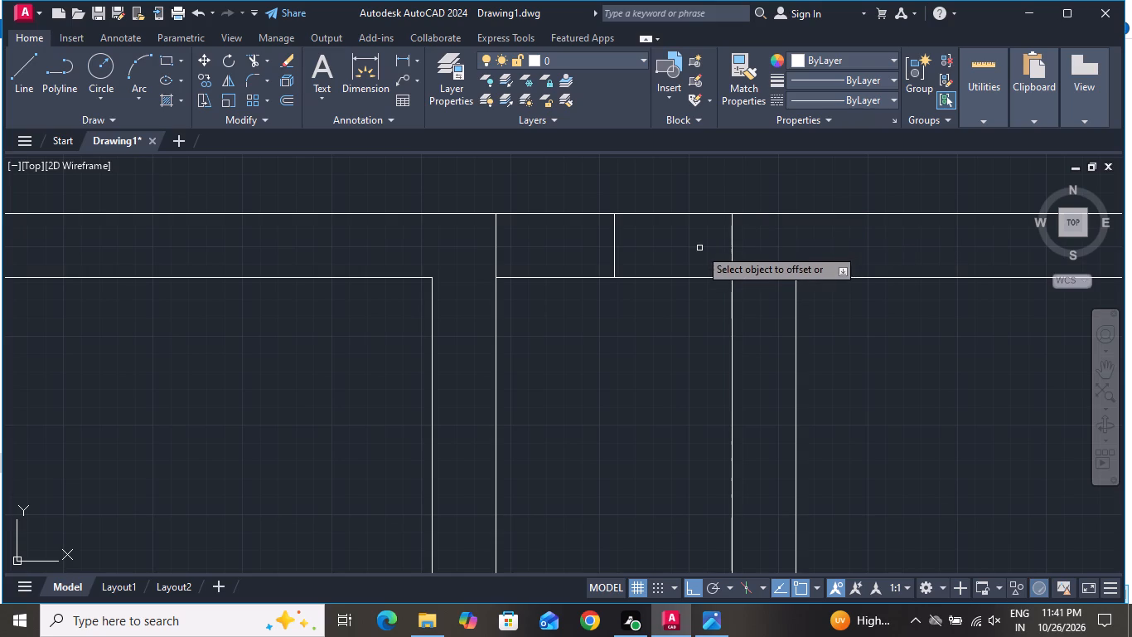
pyautogui.click(733, 238)
pyautogui.click(709, 243)
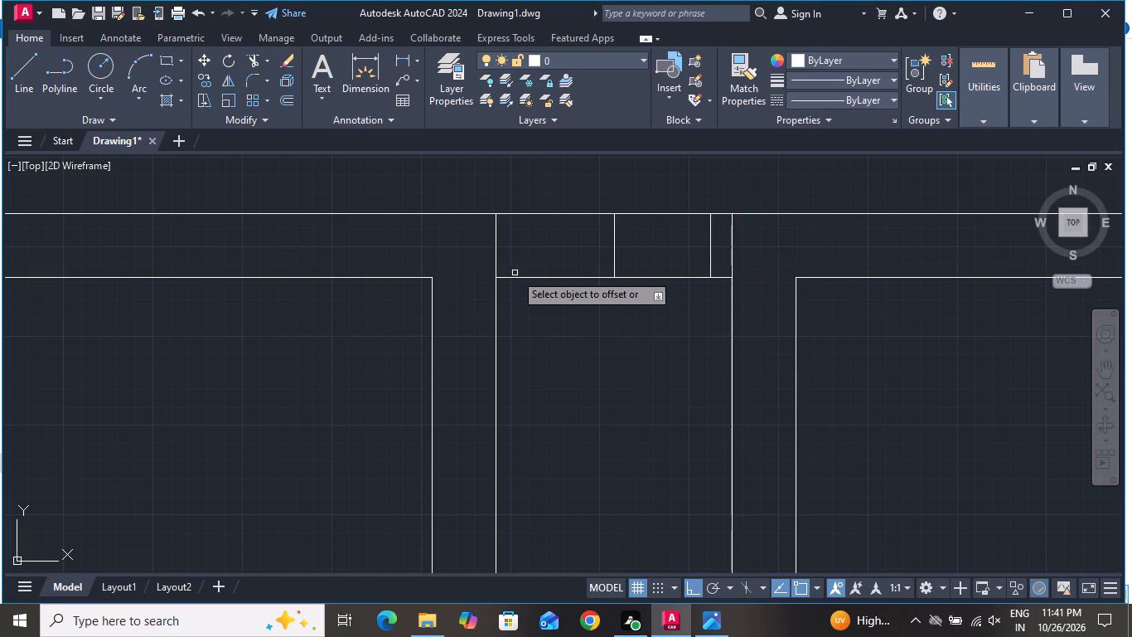
pyautogui.click(494, 257)
pyautogui.click(506, 256)
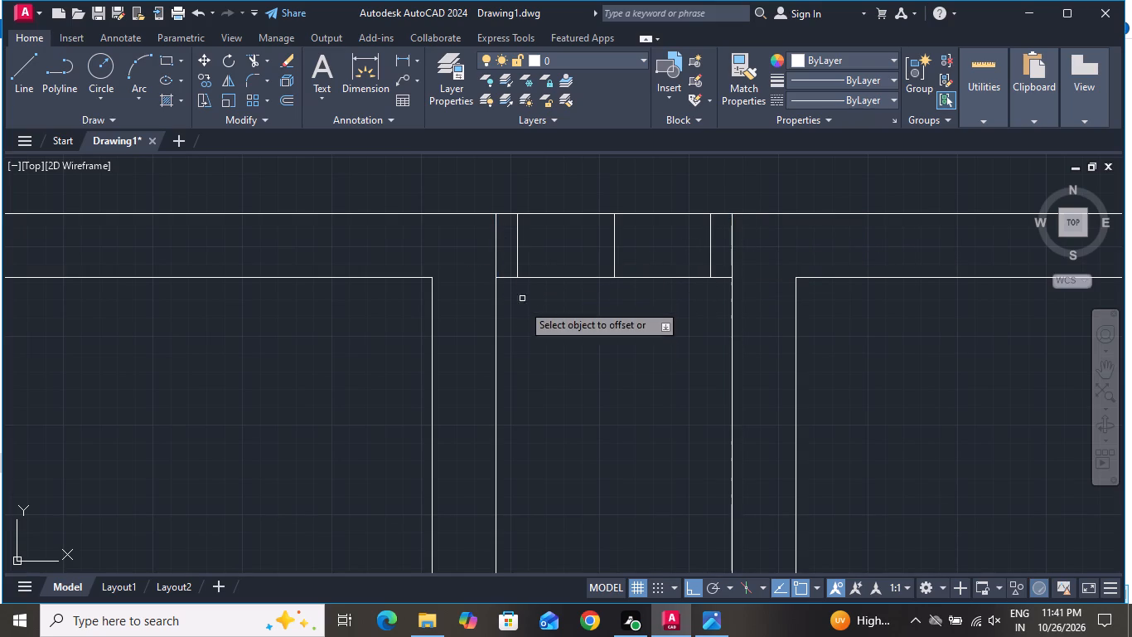
pyautogui.rightClick(521, 340)
pyautogui.click(538, 369)
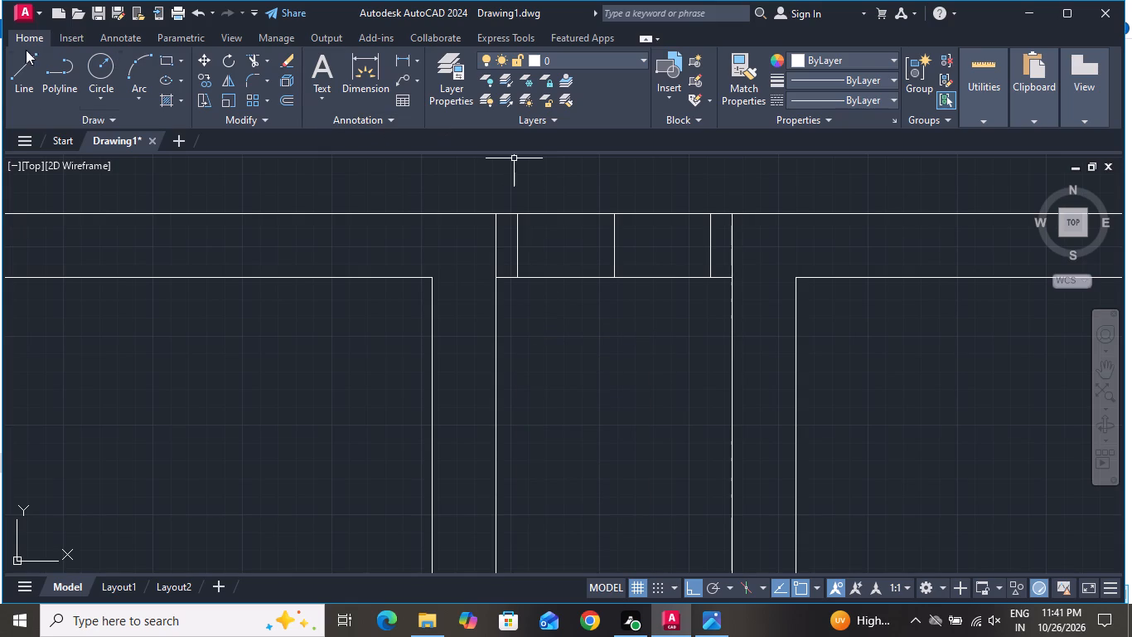
# Draw the left door leaf line downward from the midpoint of the left 3" offset line, as two consecutive 1' segments.
pyautogui.click(15, 71)
pyautogui.click(516, 245)
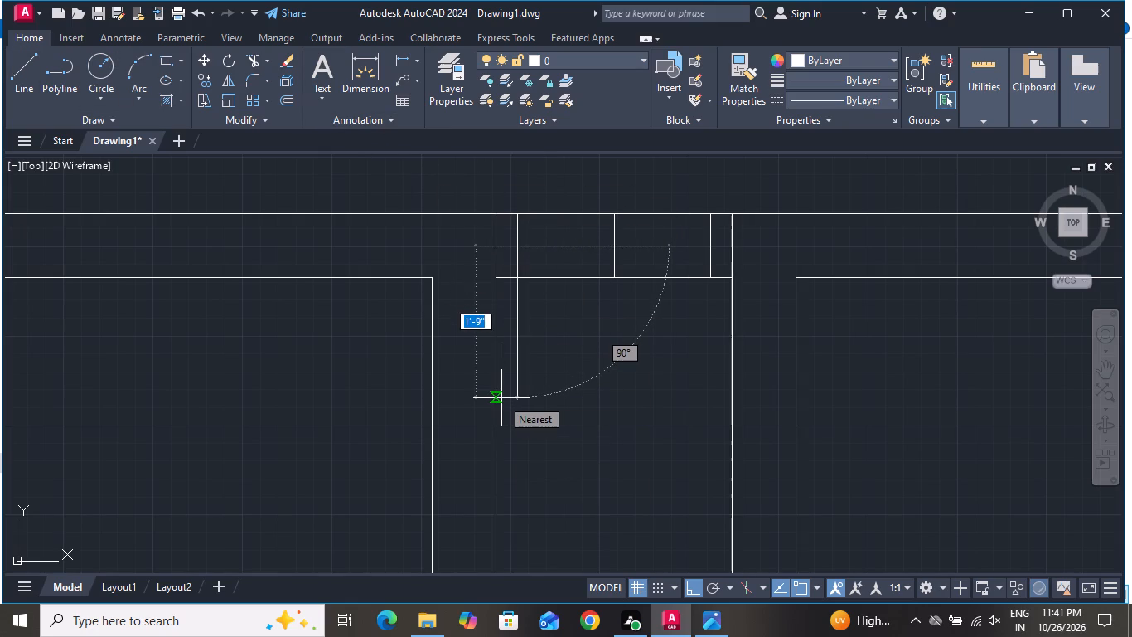
pyautogui.press('1')
pyautogui.press("'")
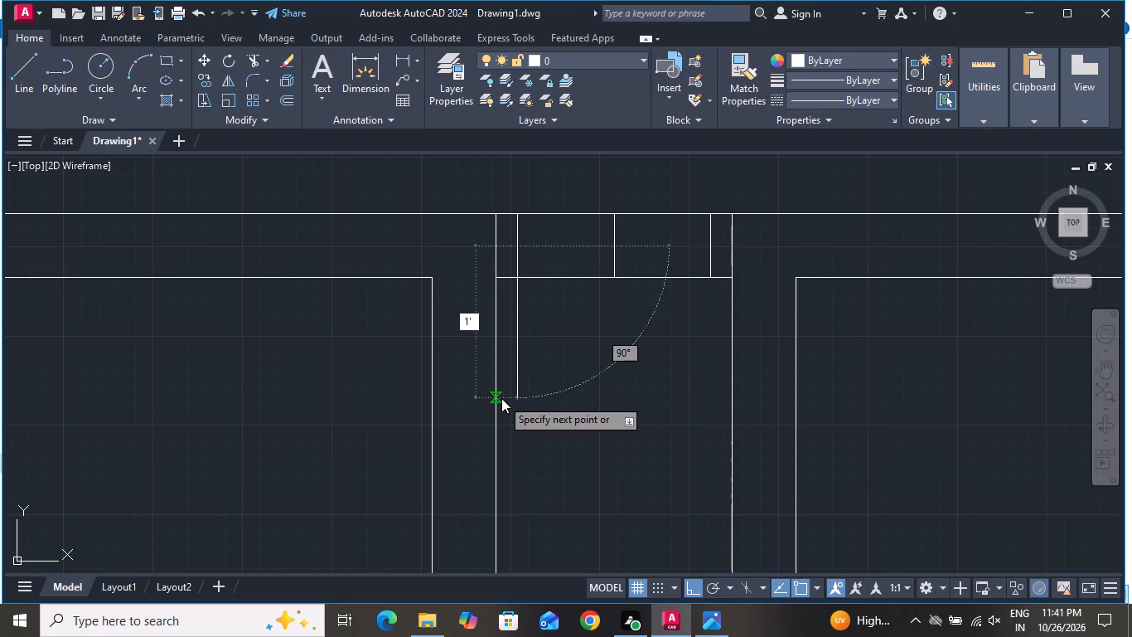
pyautogui.press('Return')
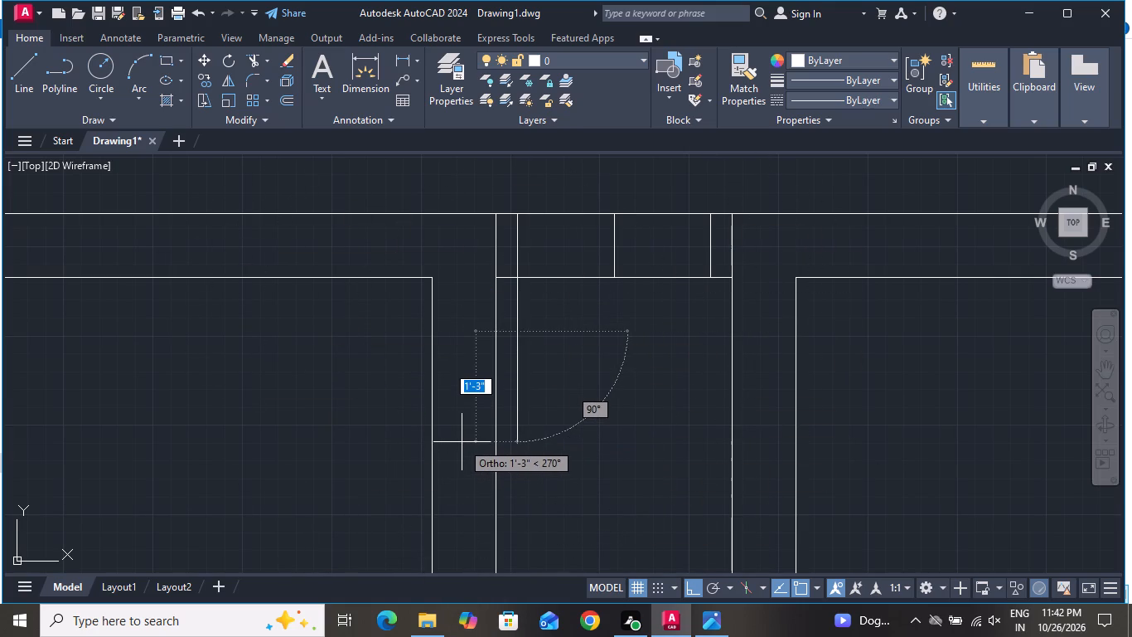
pyautogui.press('1')
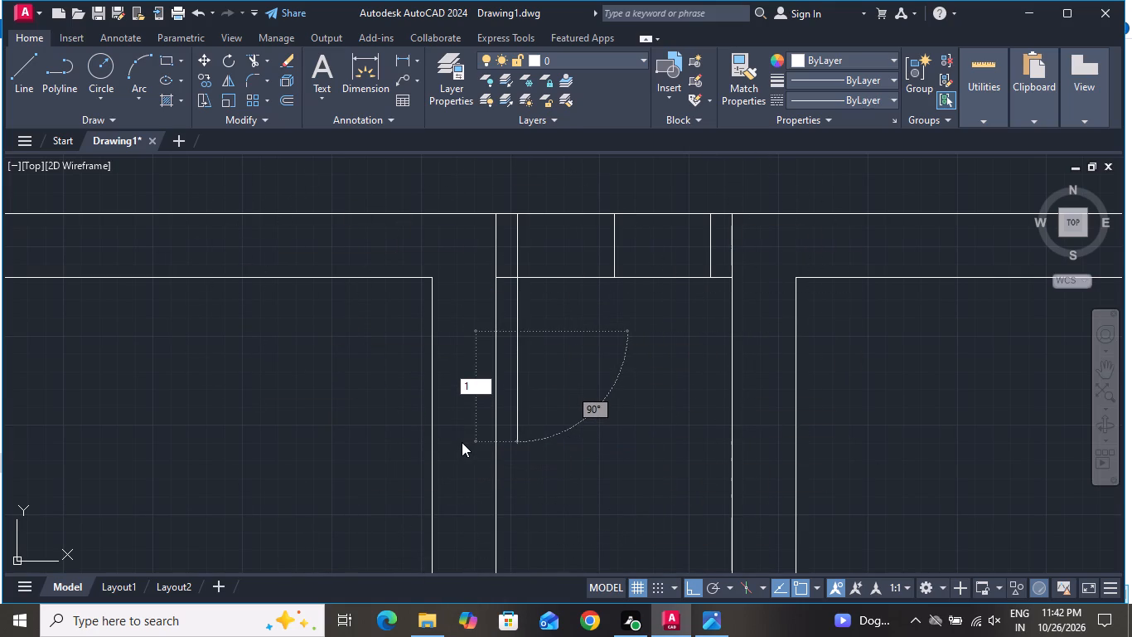
pyautogui.press("'")
pyautogui.press('Return')
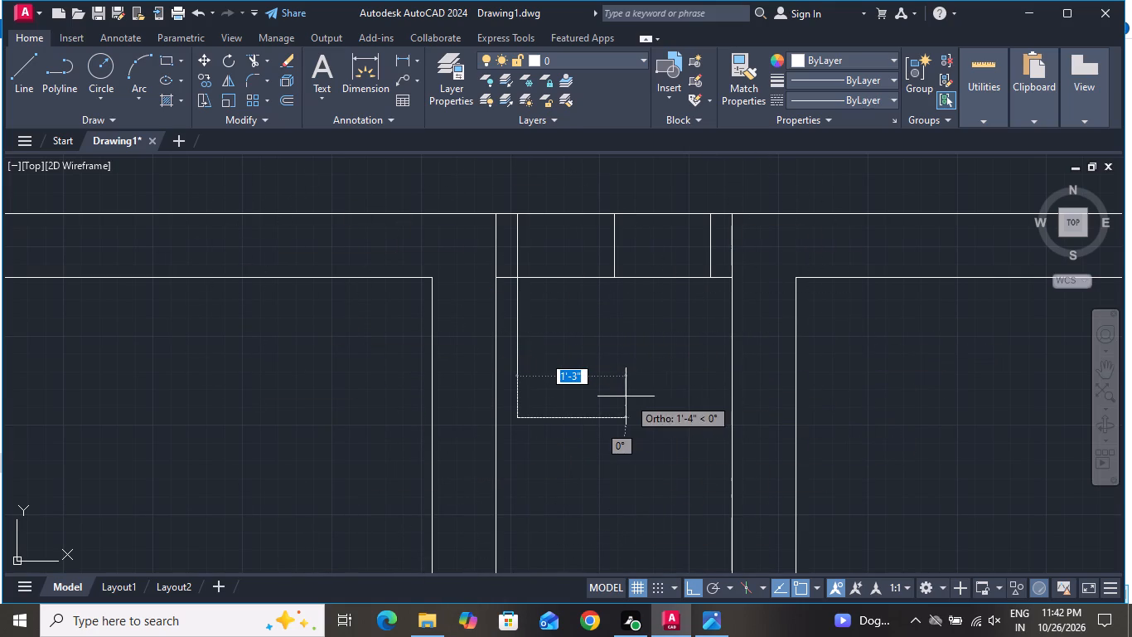
pyautogui.rightClick(626, 396)
pyautogui.click(635, 426)
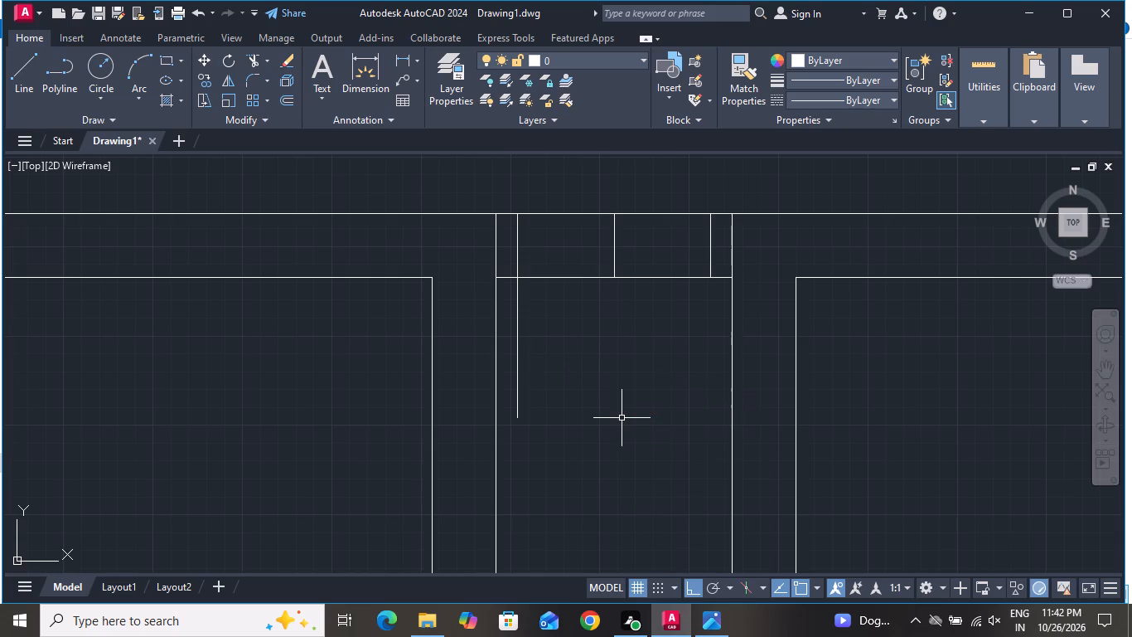
# Offset both 1' segments of the left door leaf line 2" towards the centre of the opening.
pyautogui.write('O')
pyautogui.press('space')
pyautogui.press('2')
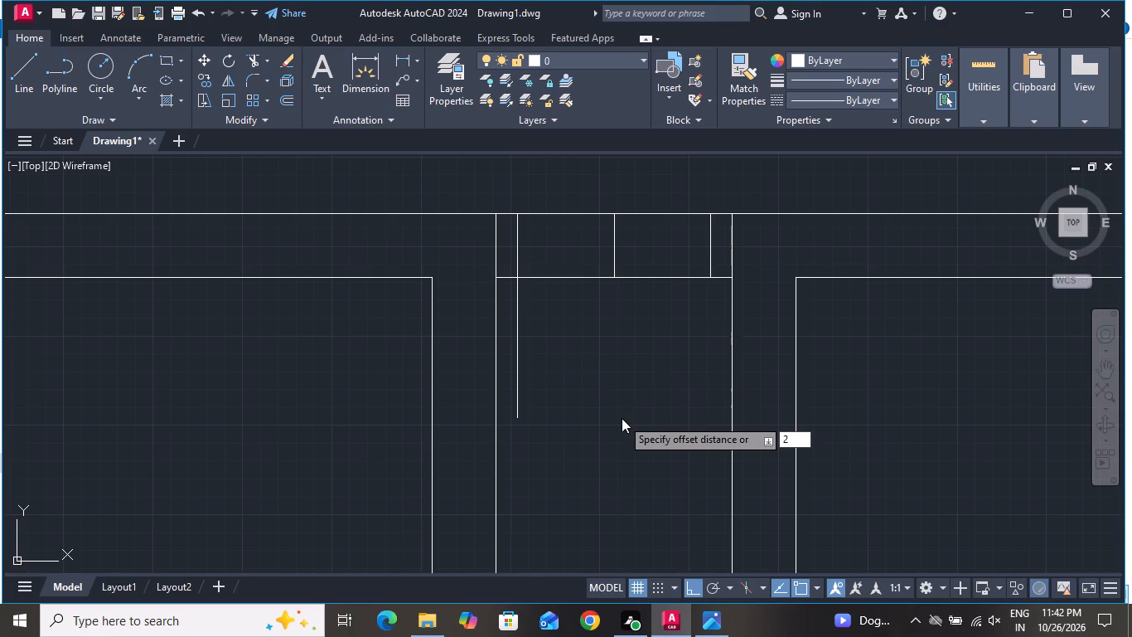
pyautogui.hotkey('shift', '"')
pyautogui.press('Return')
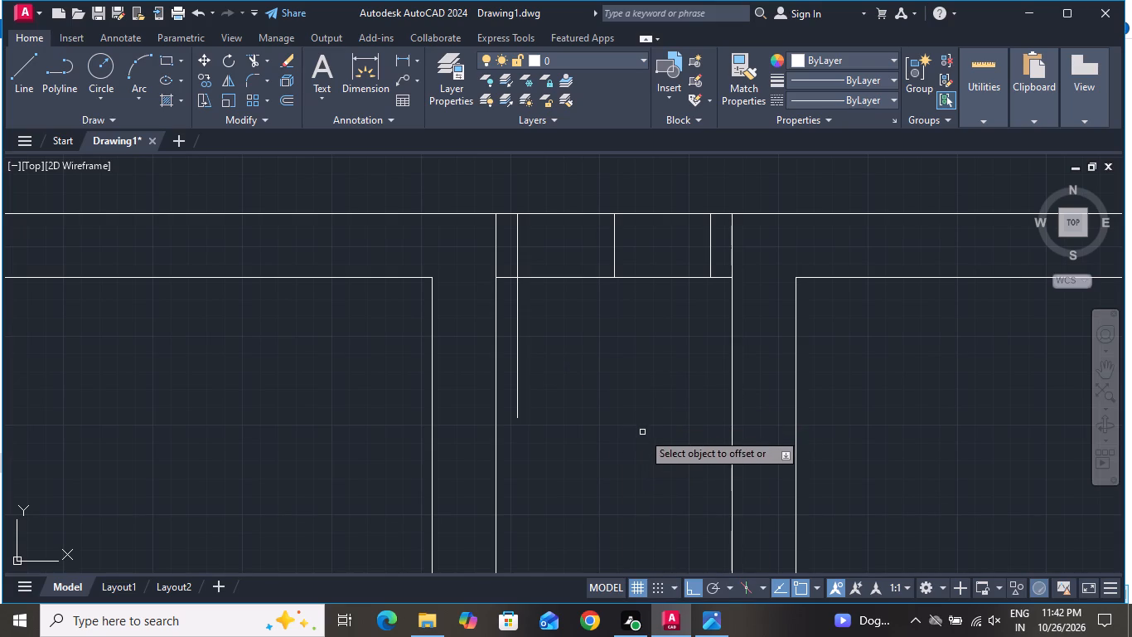
pyautogui.click(514, 309)
pyautogui.click(517, 309)
pyautogui.click(564, 311)
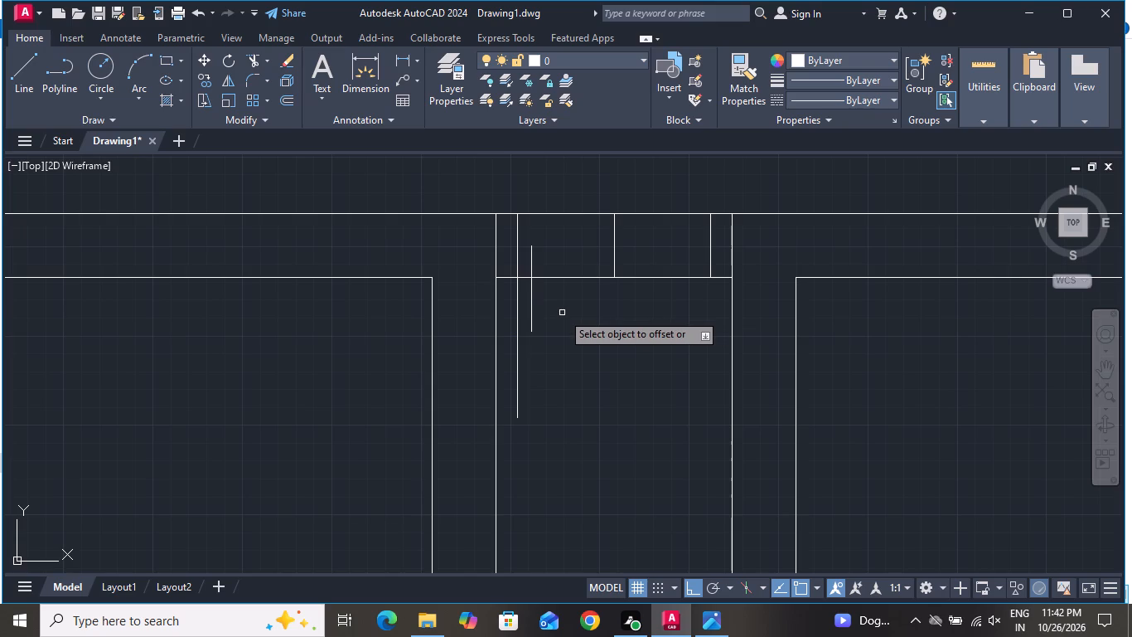
pyautogui.click(517, 373)
pyautogui.click(541, 370)
pyautogui.rightClick(541, 370)
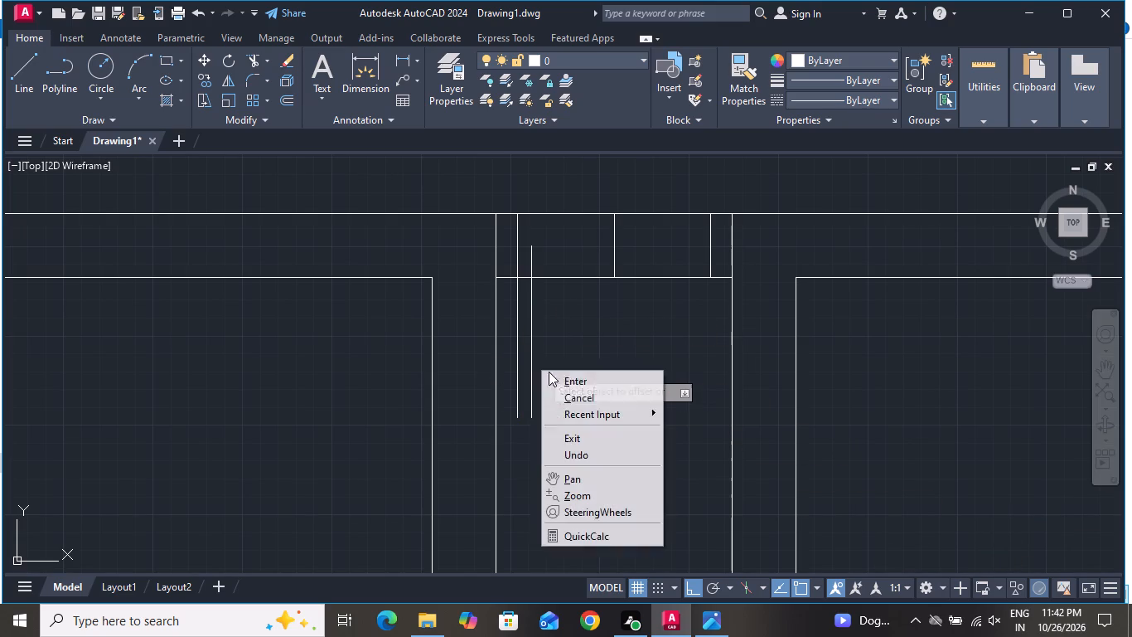
pyautogui.click(567, 395)
# Draw a three-point swing arc from the centre line's midpoint through the lower end of the offset leaf line to the original leaf line's lower end.
pyautogui.write('A')
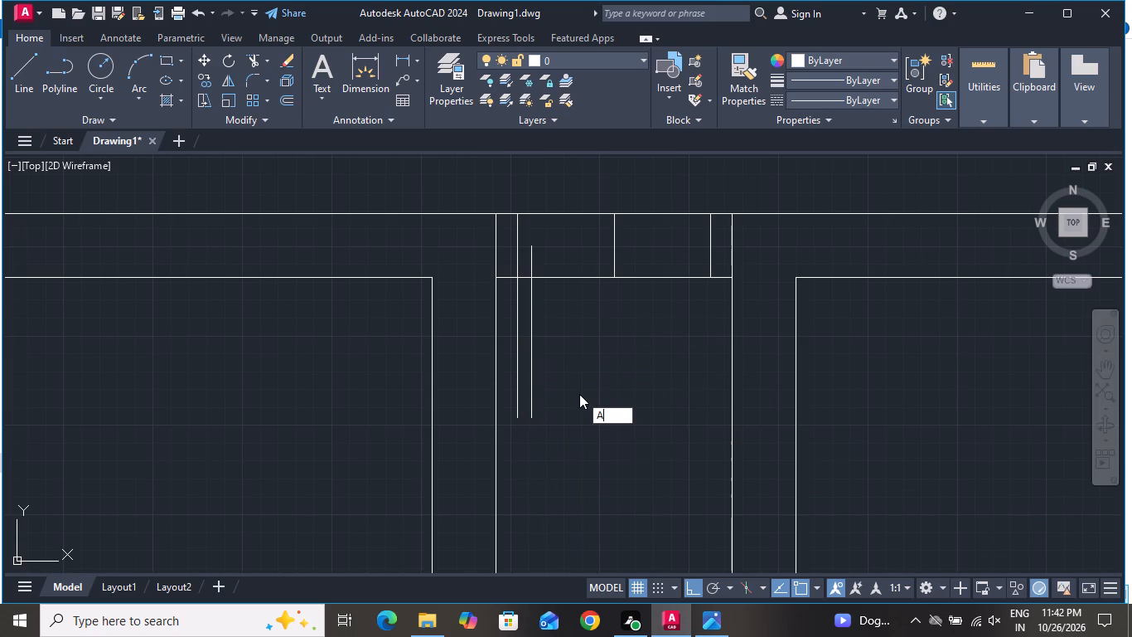
pyautogui.press('space')
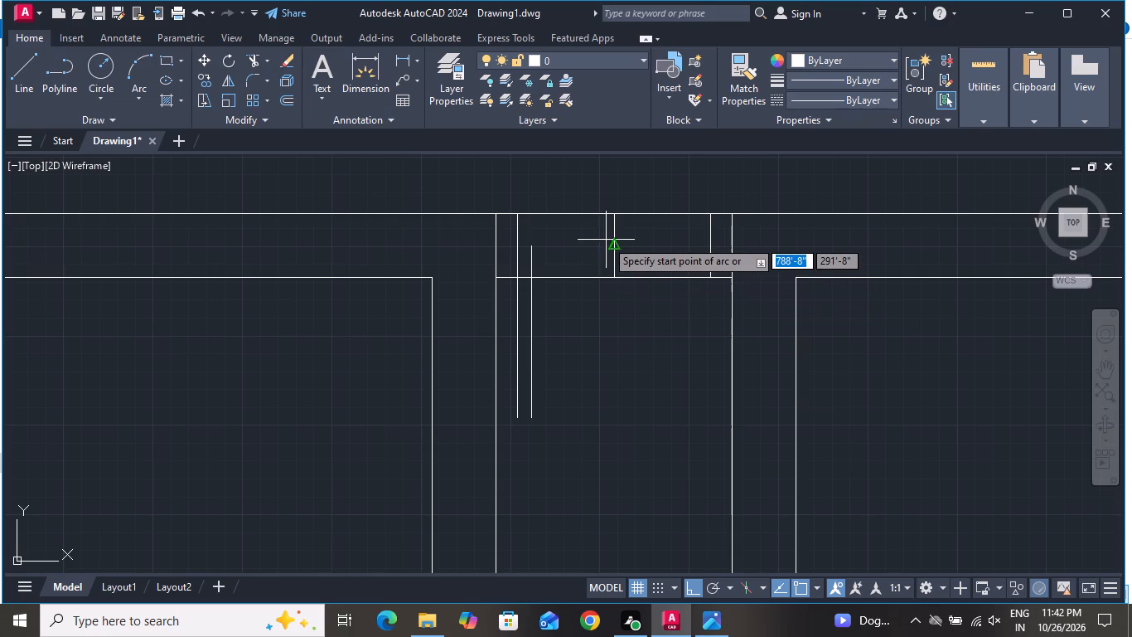
pyautogui.click(616, 241)
pyautogui.click(532, 413)
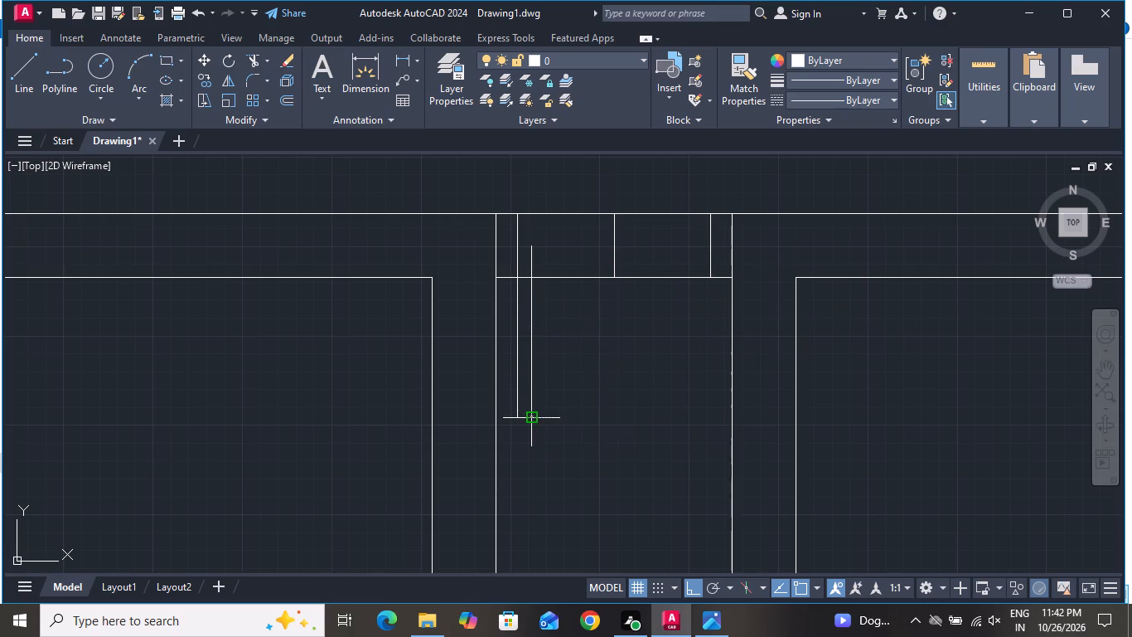
pyautogui.scroll(3, 510, 411)
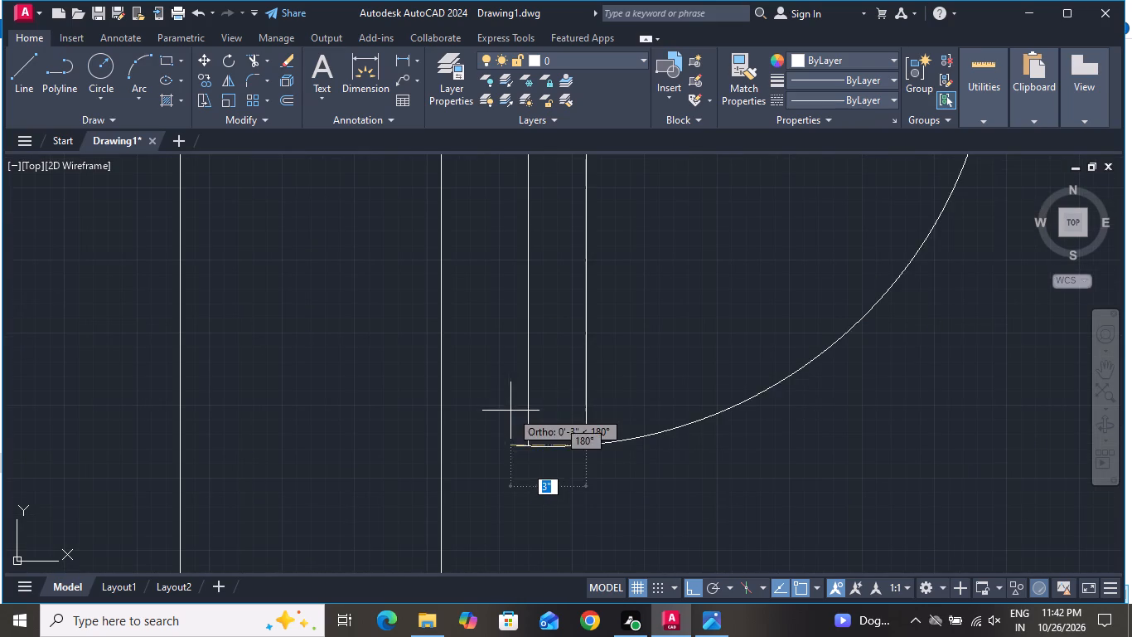
pyautogui.click(525, 446)
pyautogui.scroll(-3, 555, 484)
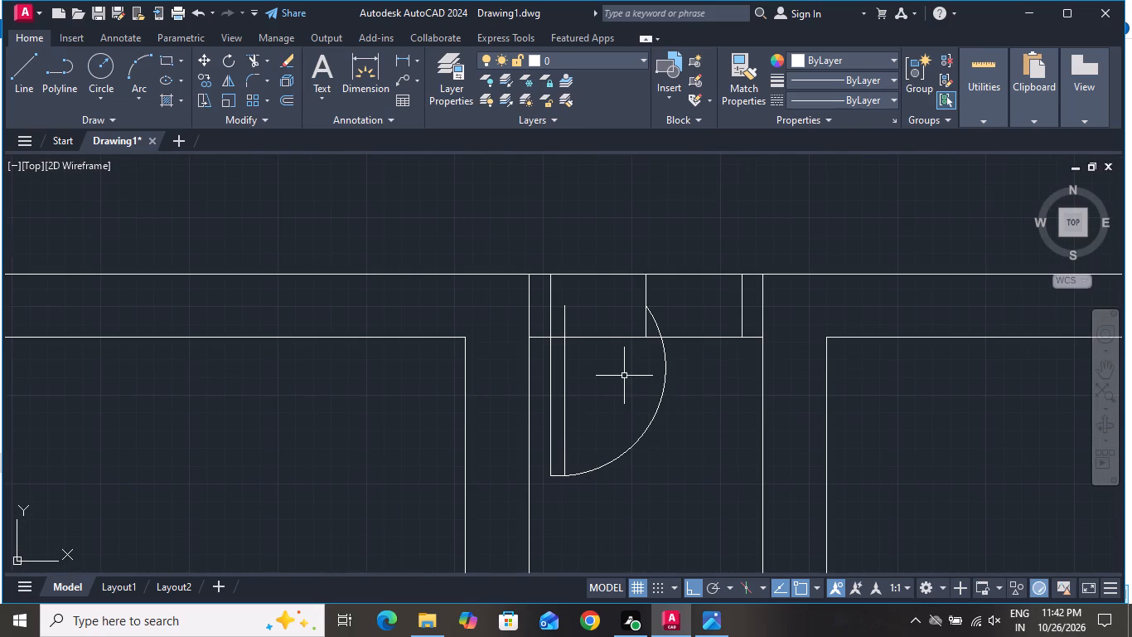
pyautogui.scroll(-2, 636, 376)
pyautogui.scroll(1, 665, 384)
pyautogui.scroll(-2, 700, 317)
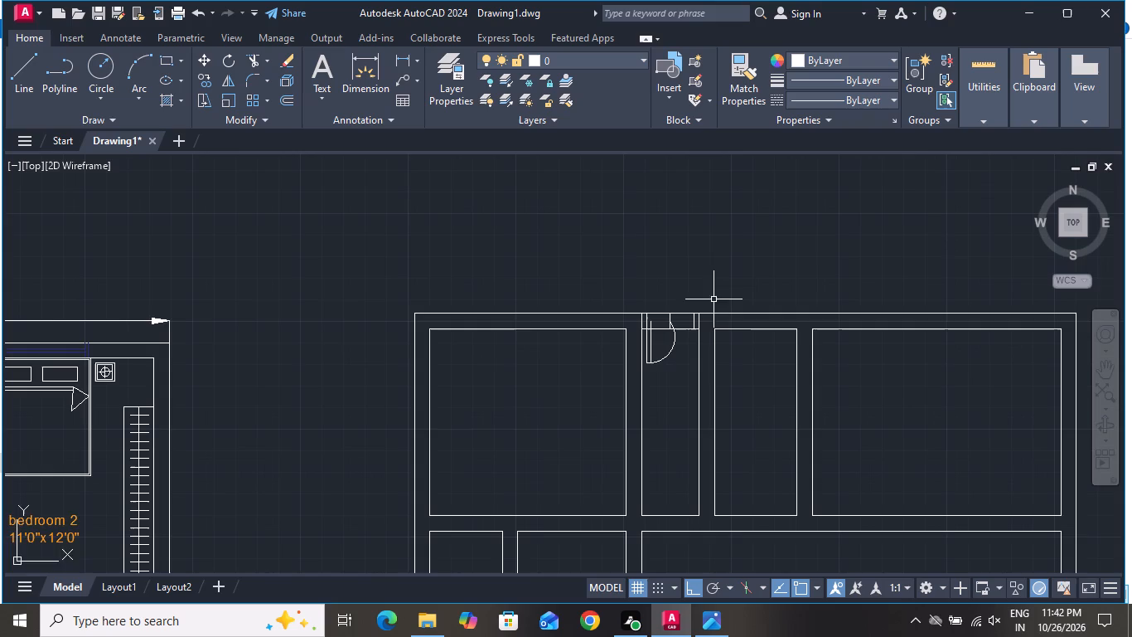
# Draw two short vertical lines across the wall thickness at the lower end of the narrow passage, one in line with each side.
pyautogui.scroll(-1, 714, 299)
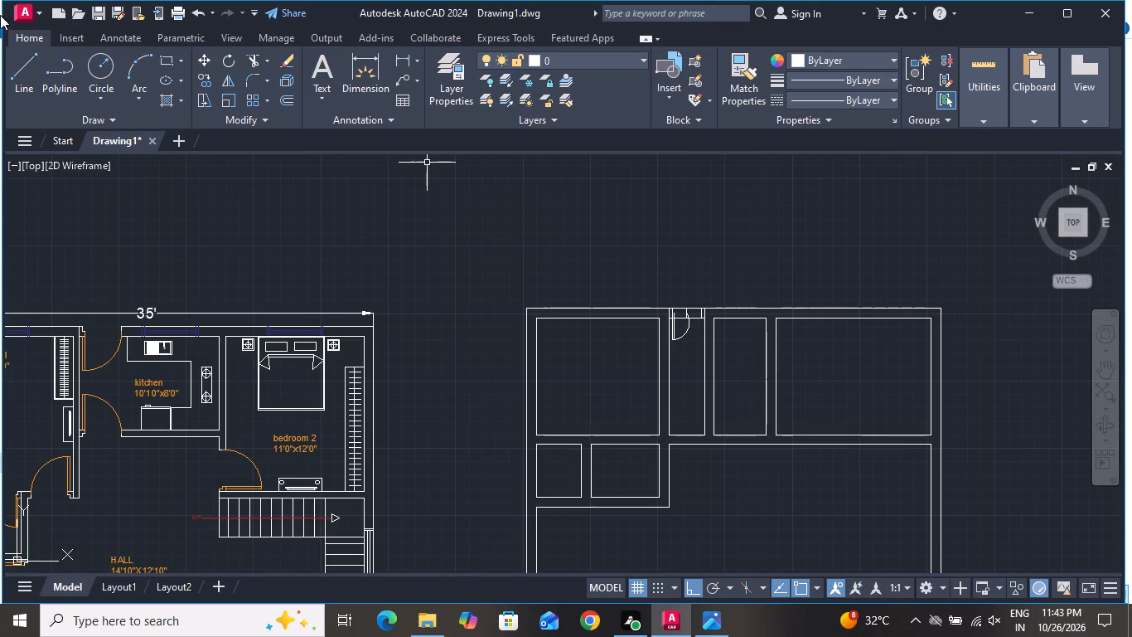
pyautogui.click(11, 65)
pyautogui.scroll(2, 703, 458)
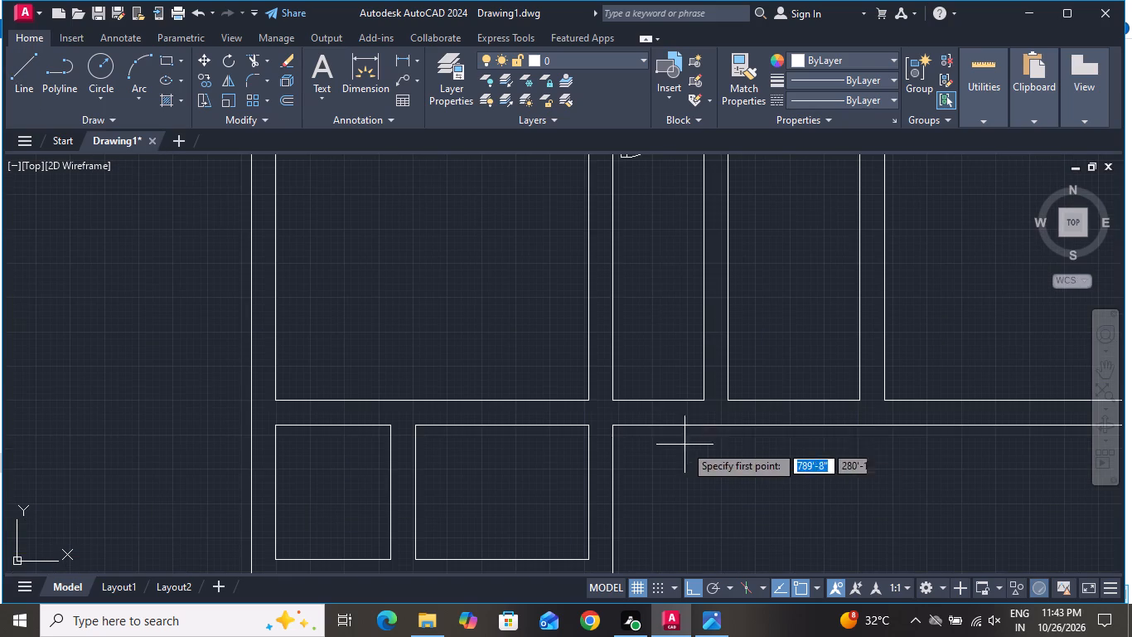
pyautogui.click(611, 399)
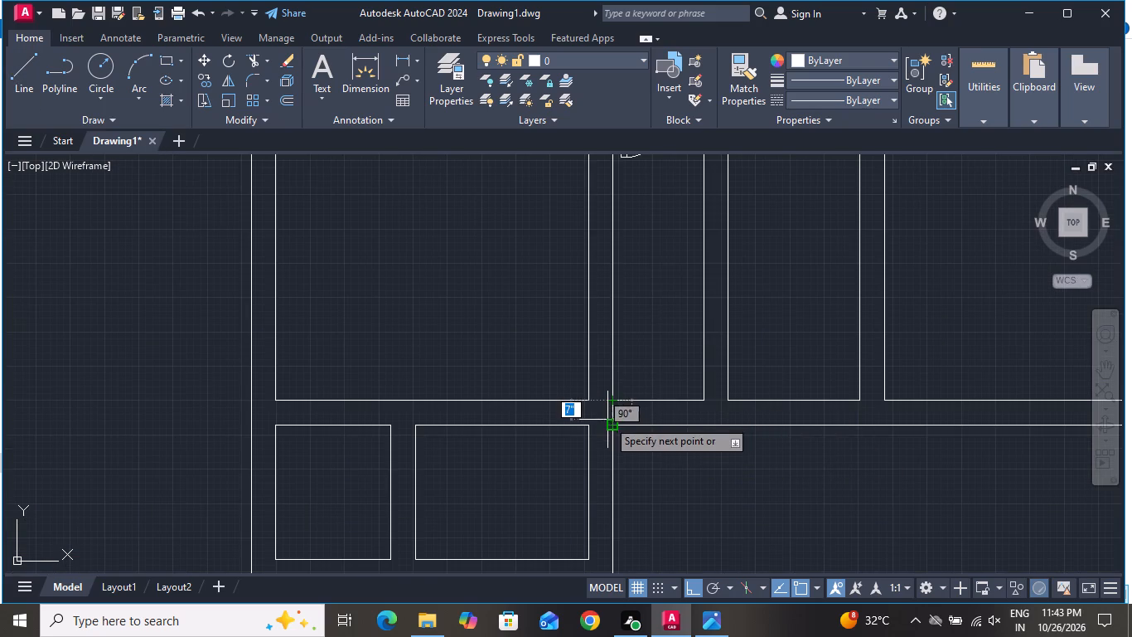
pyautogui.click(613, 426)
pyautogui.rightClick(622, 432)
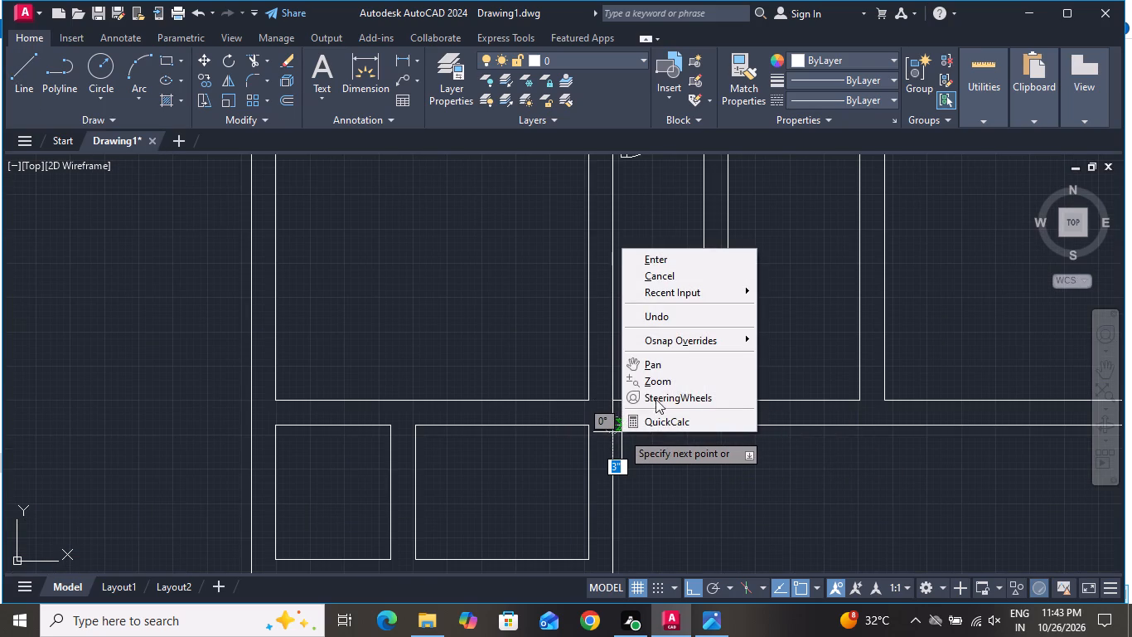
pyautogui.click(679, 268)
pyautogui.click(15, 68)
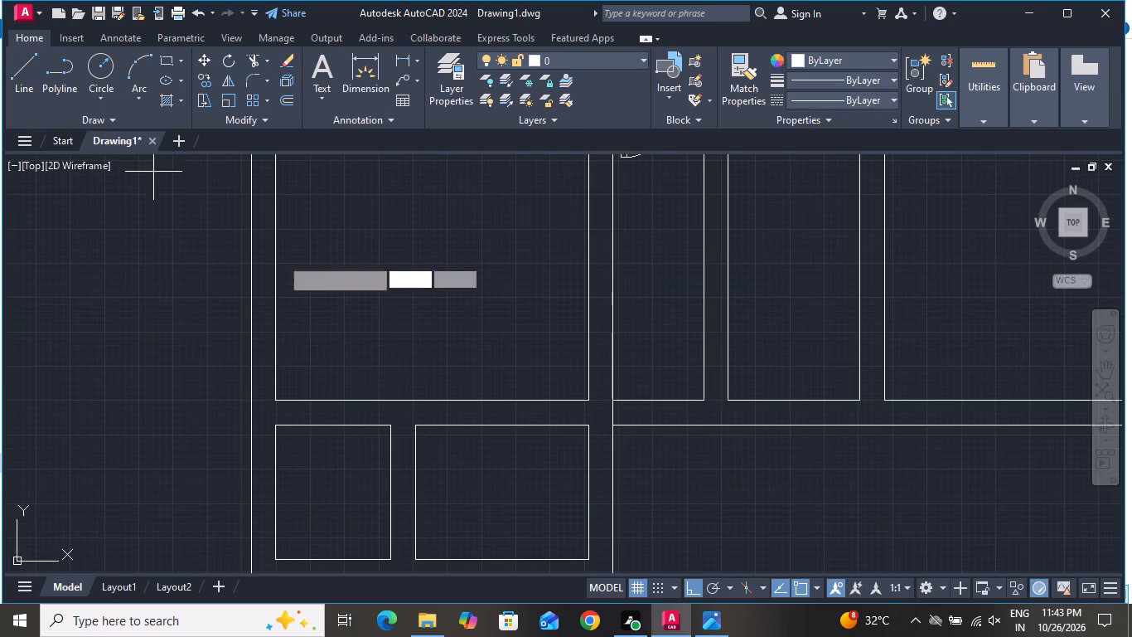
pyautogui.click(704, 394)
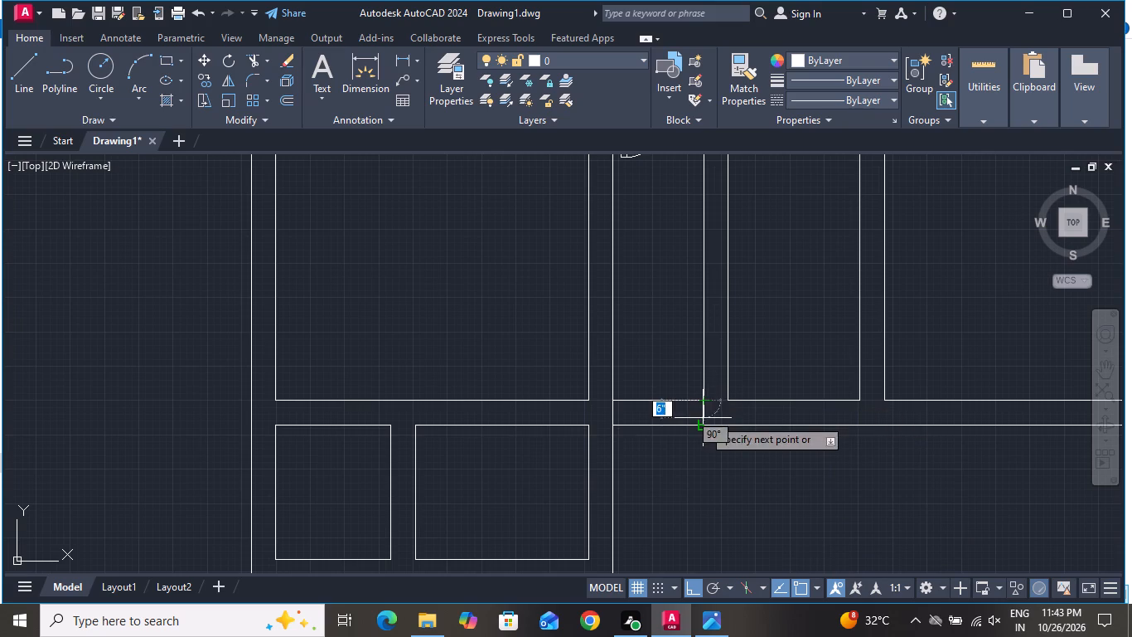
pyautogui.click(702, 426)
pyautogui.rightClick(702, 426)
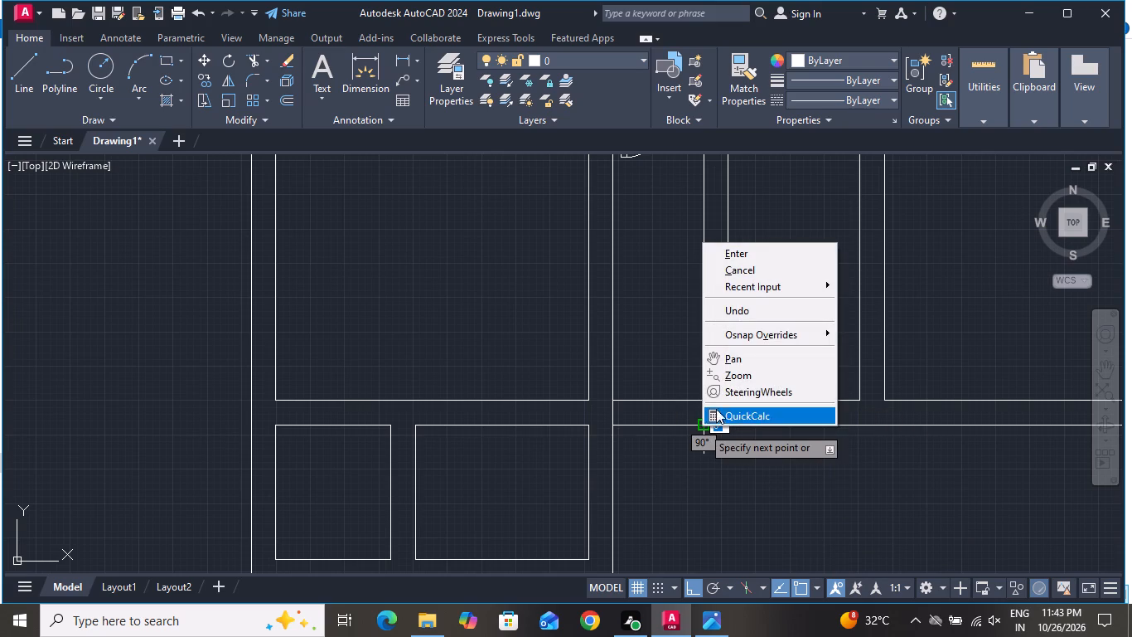
pyautogui.click(745, 268)
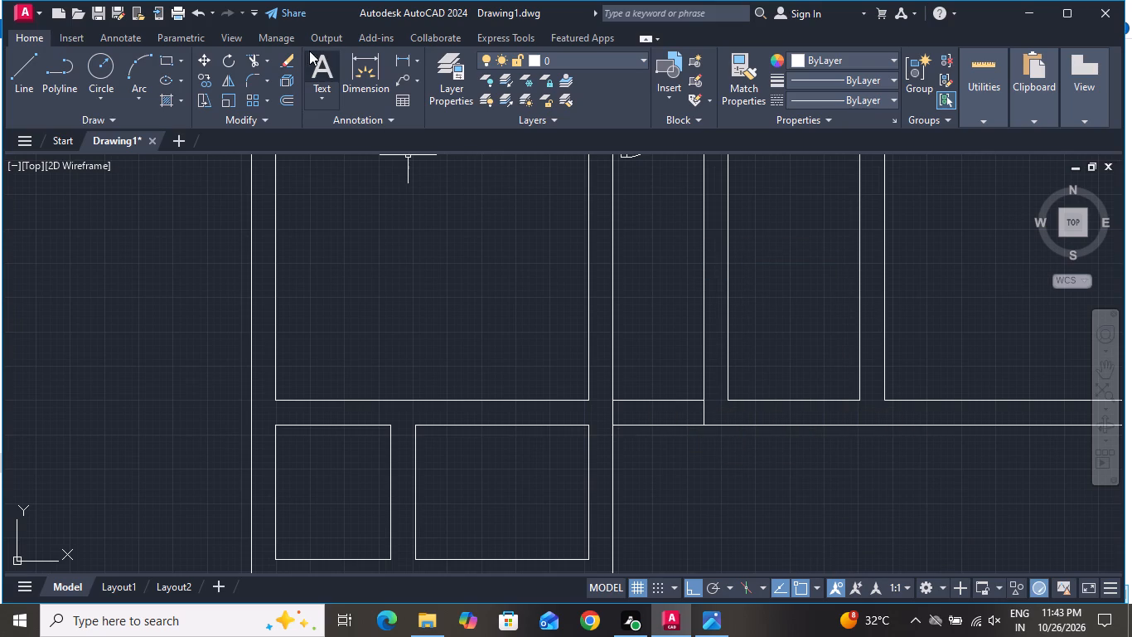
# Trim both horizontal wall lines between the two short vertical lines to open the passage into the large room below.
pyautogui.click(249, 56)
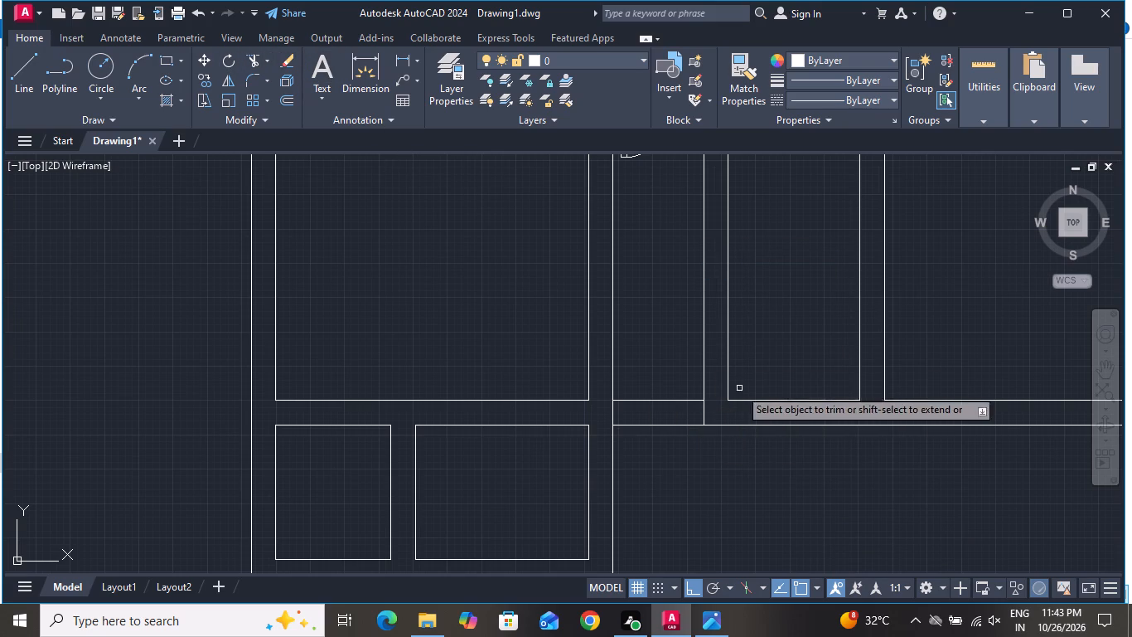
pyautogui.click(647, 358)
pyautogui.click(648, 468)
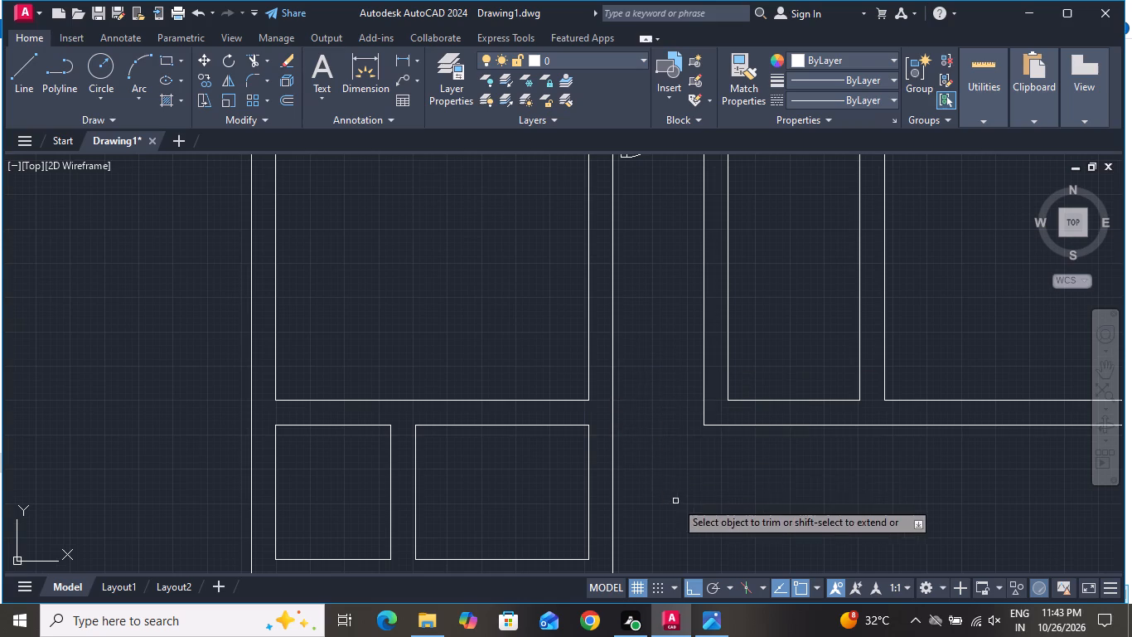
pyautogui.scroll(-2, 686, 514)
pyautogui.scroll(3, 686, 367)
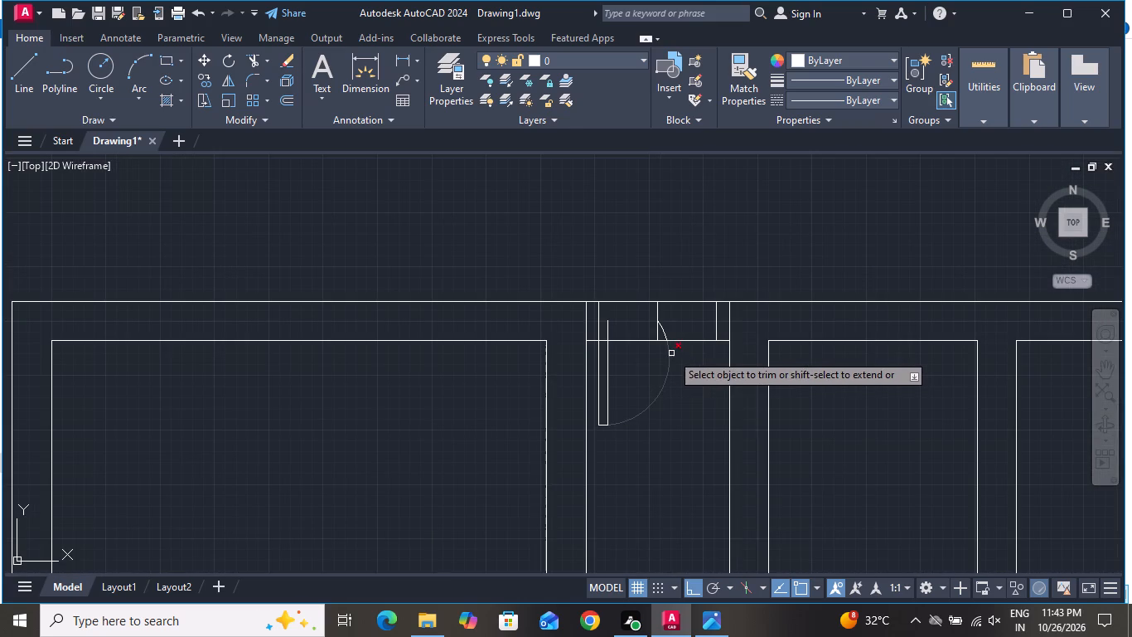
pyautogui.rightClick(671, 353)
pyautogui.click(689, 384)
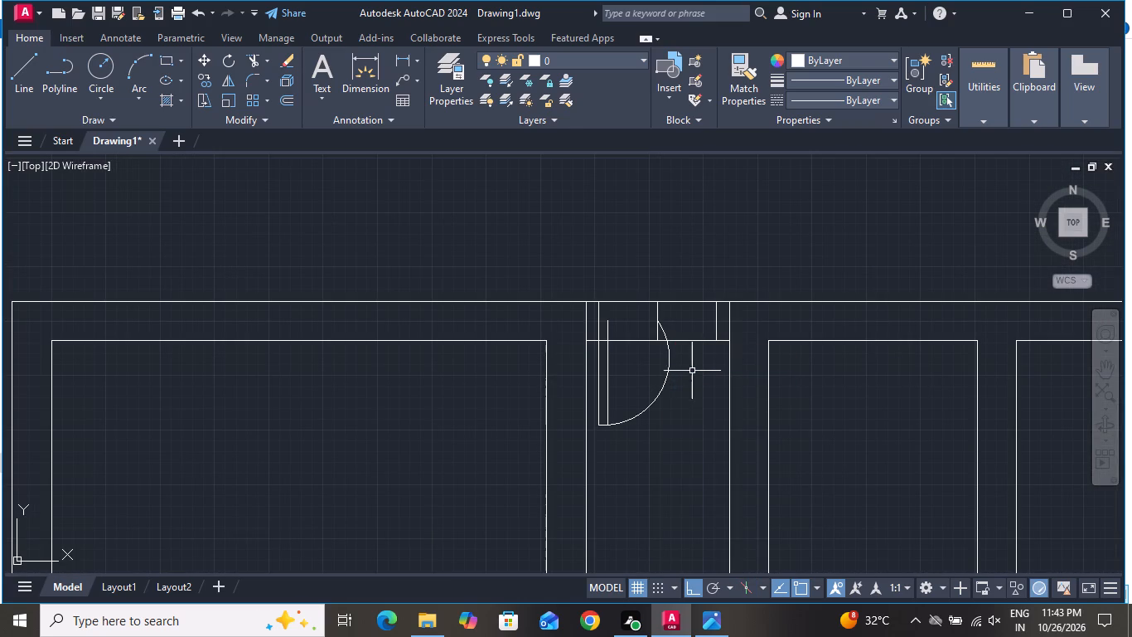
# Select the left door leaf lines, the swing arc and the opening's centre line.
pyautogui.click(685, 309)
pyautogui.click(594, 324)
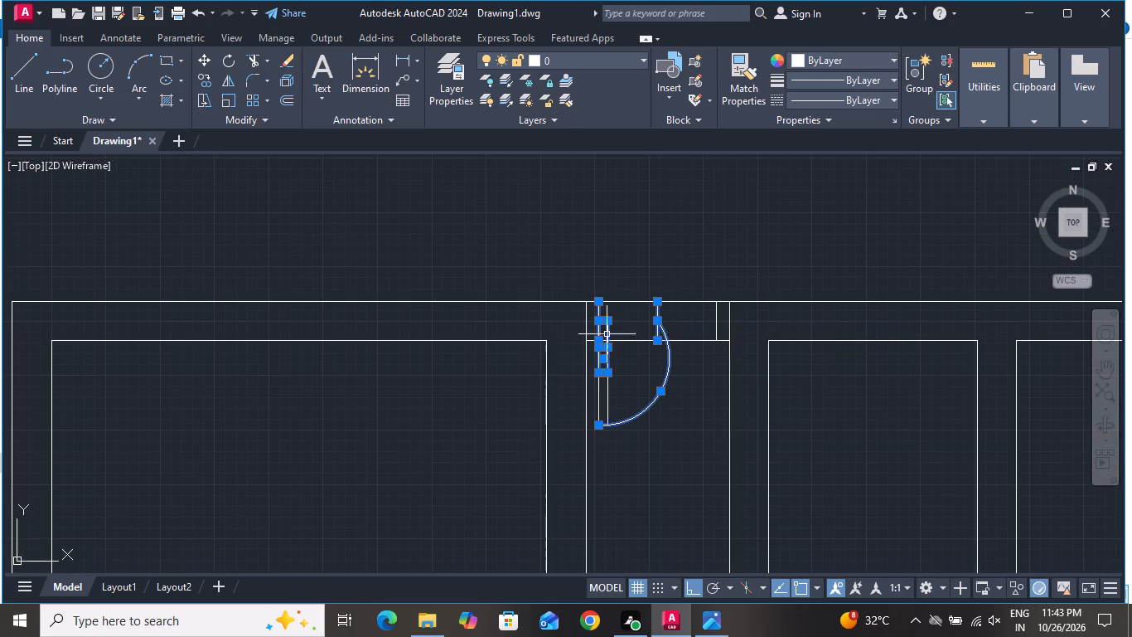
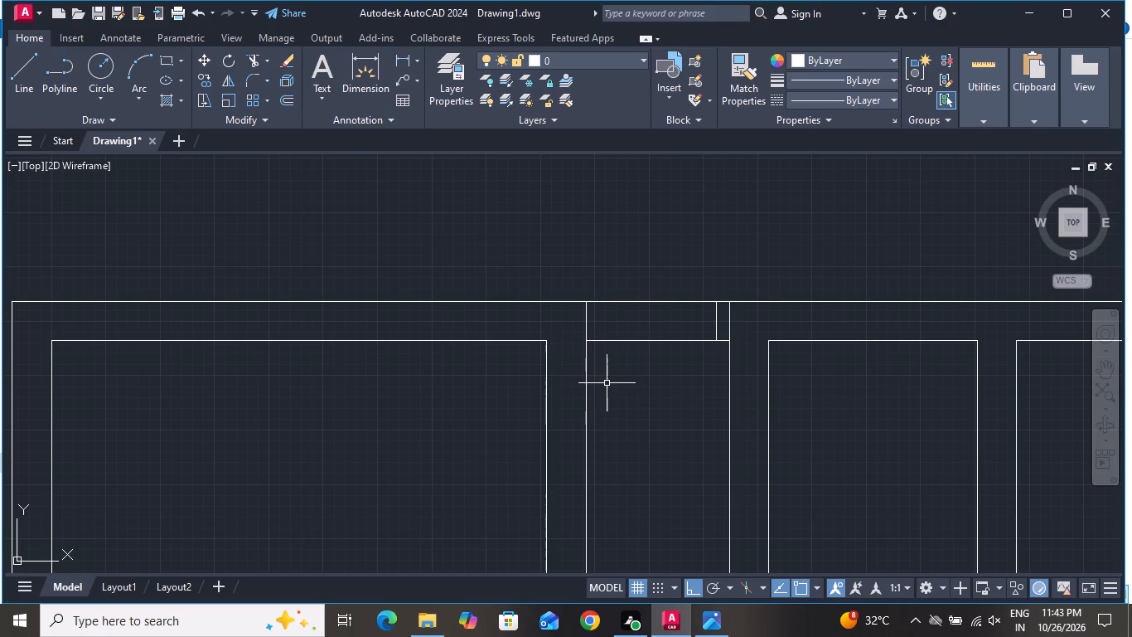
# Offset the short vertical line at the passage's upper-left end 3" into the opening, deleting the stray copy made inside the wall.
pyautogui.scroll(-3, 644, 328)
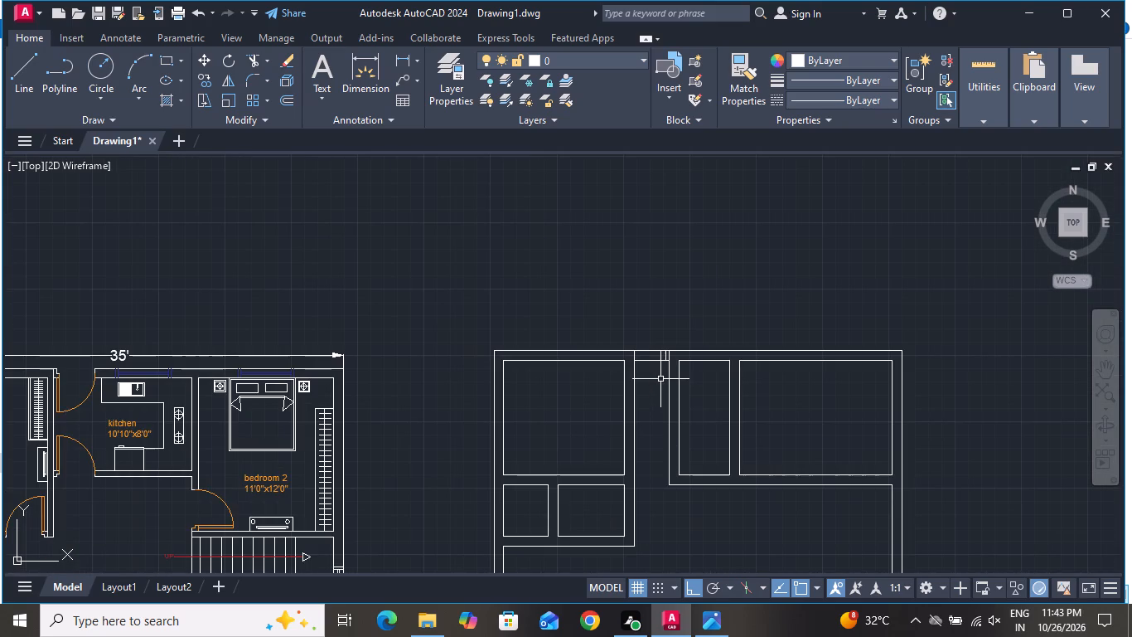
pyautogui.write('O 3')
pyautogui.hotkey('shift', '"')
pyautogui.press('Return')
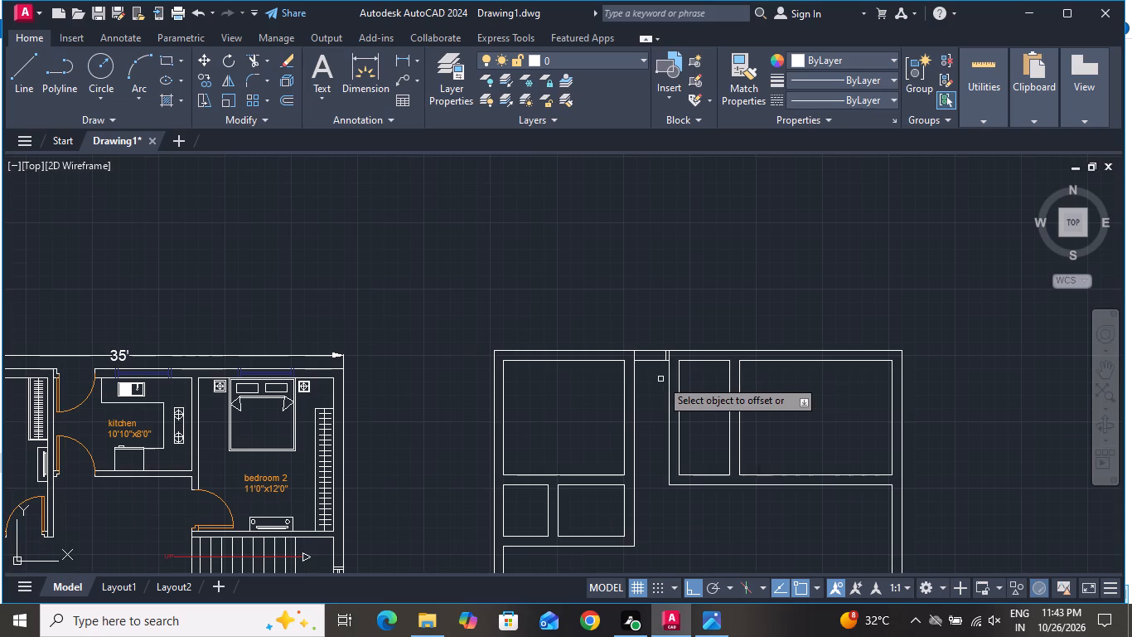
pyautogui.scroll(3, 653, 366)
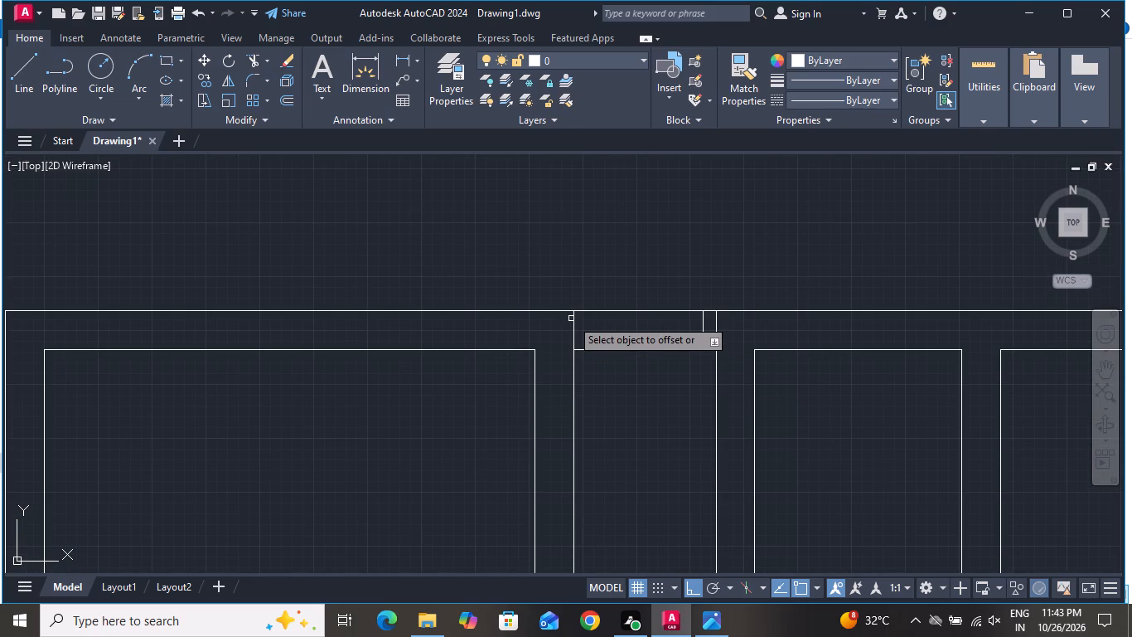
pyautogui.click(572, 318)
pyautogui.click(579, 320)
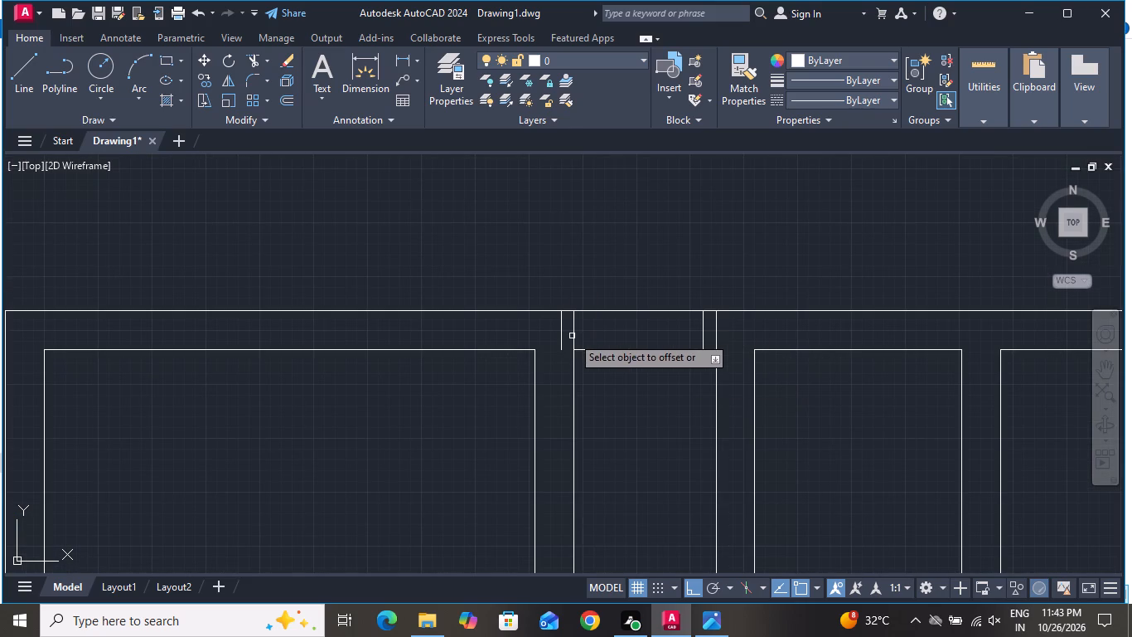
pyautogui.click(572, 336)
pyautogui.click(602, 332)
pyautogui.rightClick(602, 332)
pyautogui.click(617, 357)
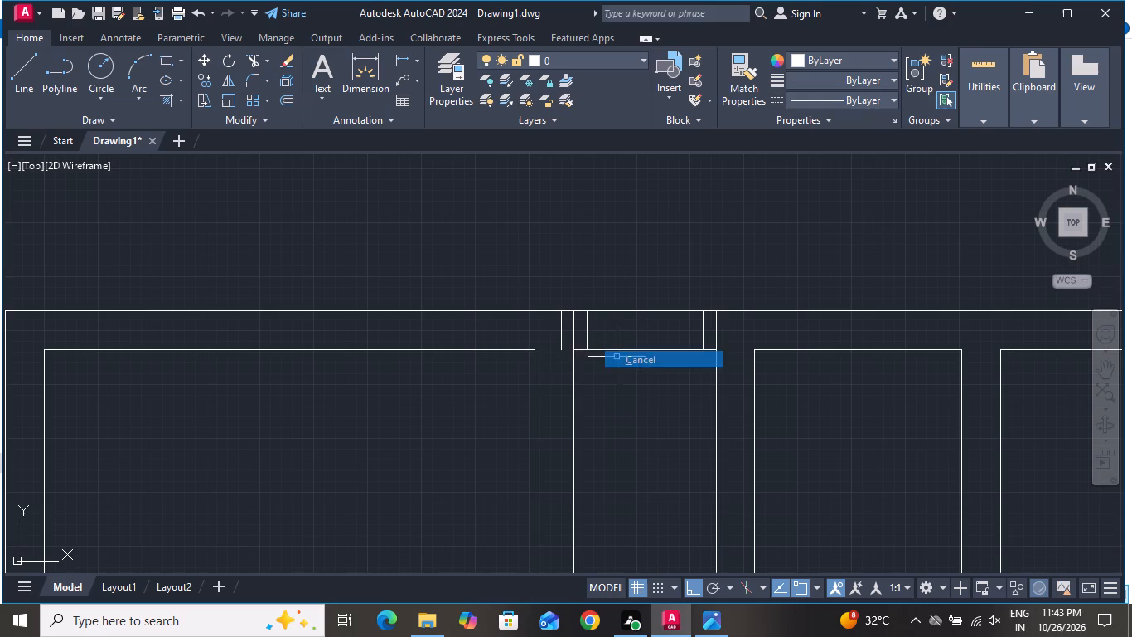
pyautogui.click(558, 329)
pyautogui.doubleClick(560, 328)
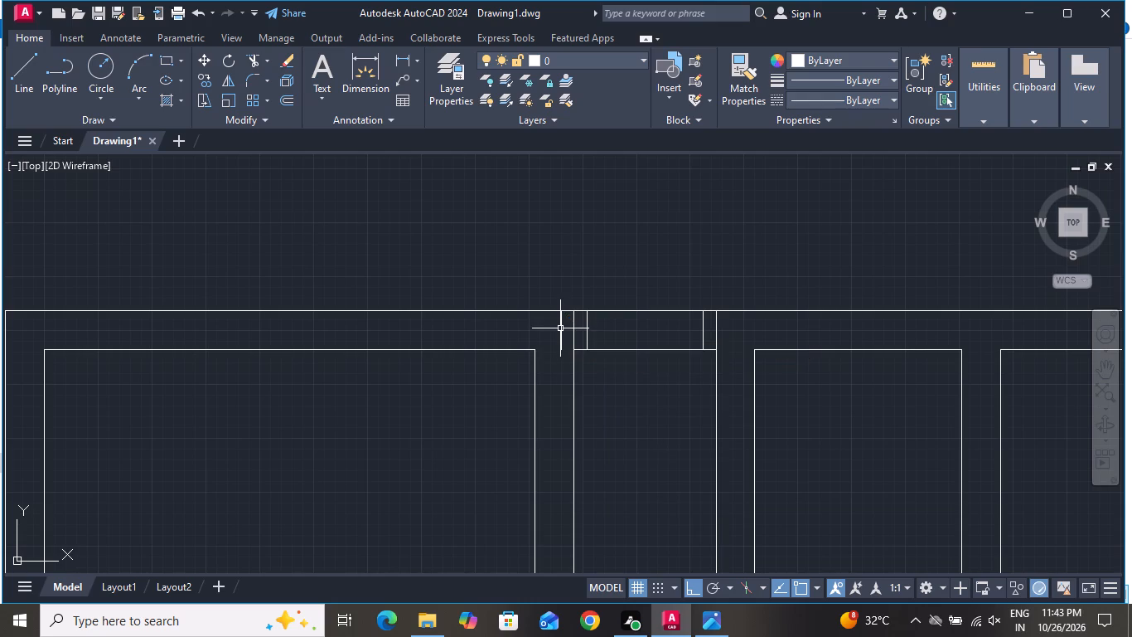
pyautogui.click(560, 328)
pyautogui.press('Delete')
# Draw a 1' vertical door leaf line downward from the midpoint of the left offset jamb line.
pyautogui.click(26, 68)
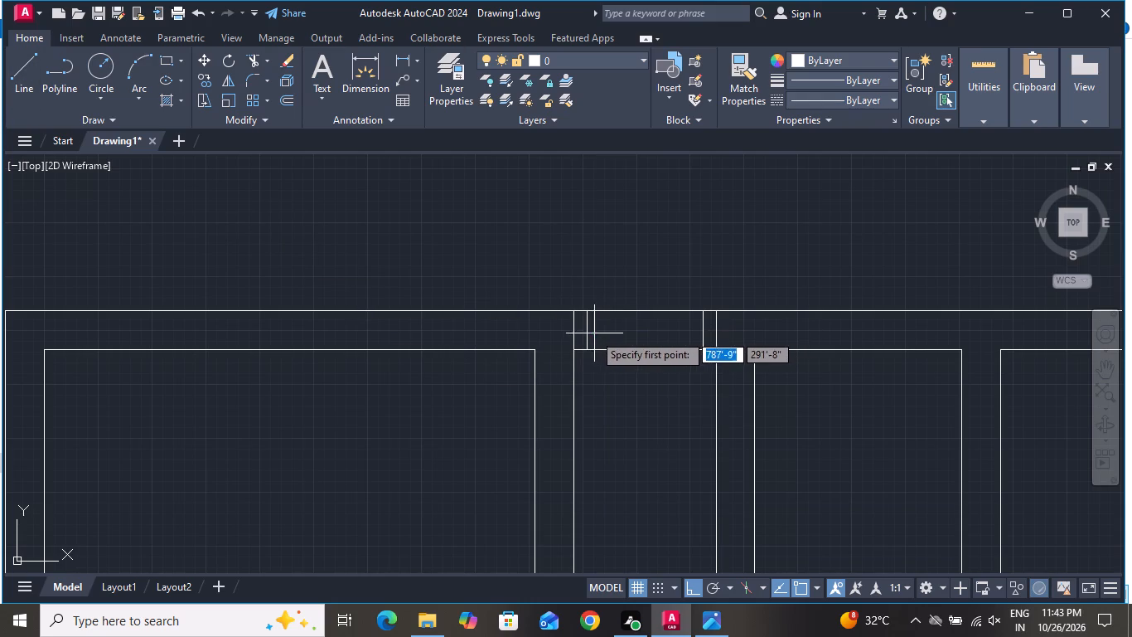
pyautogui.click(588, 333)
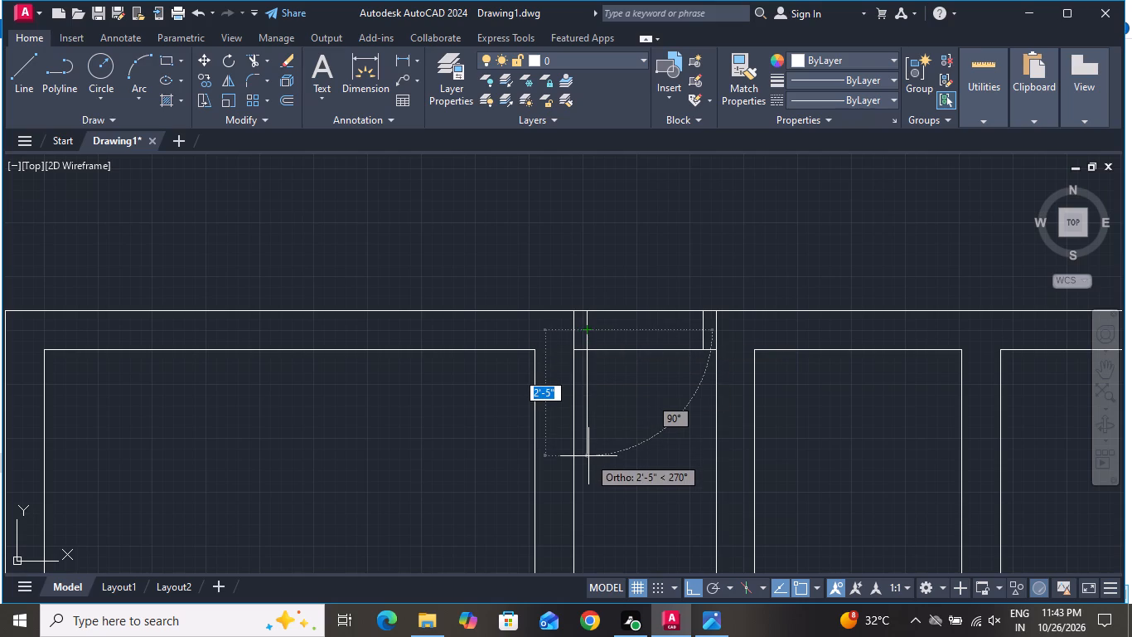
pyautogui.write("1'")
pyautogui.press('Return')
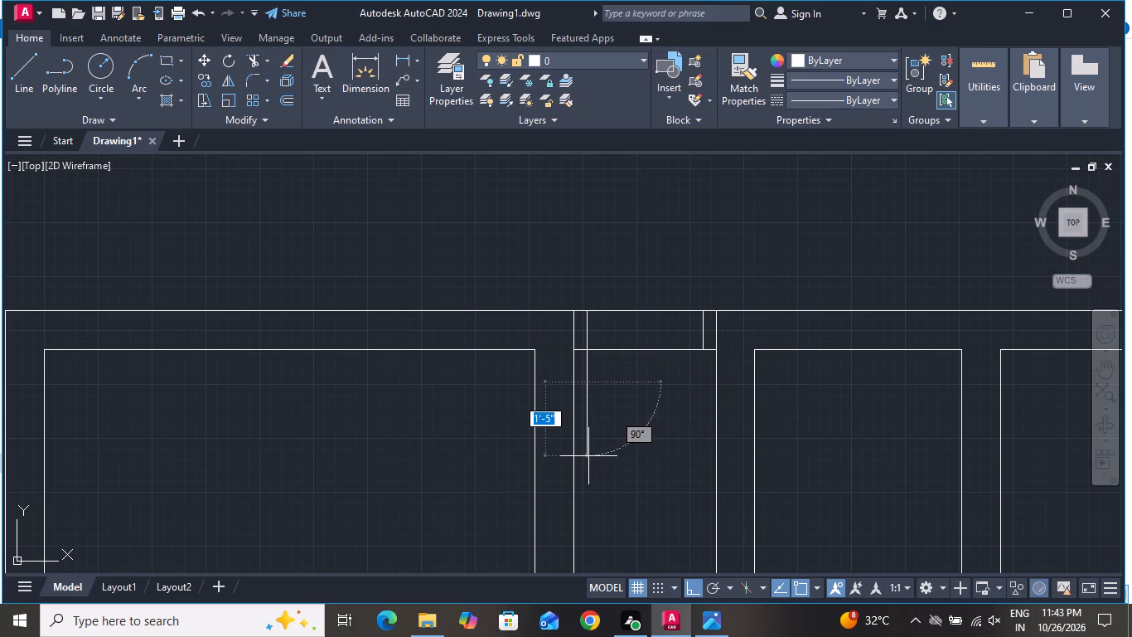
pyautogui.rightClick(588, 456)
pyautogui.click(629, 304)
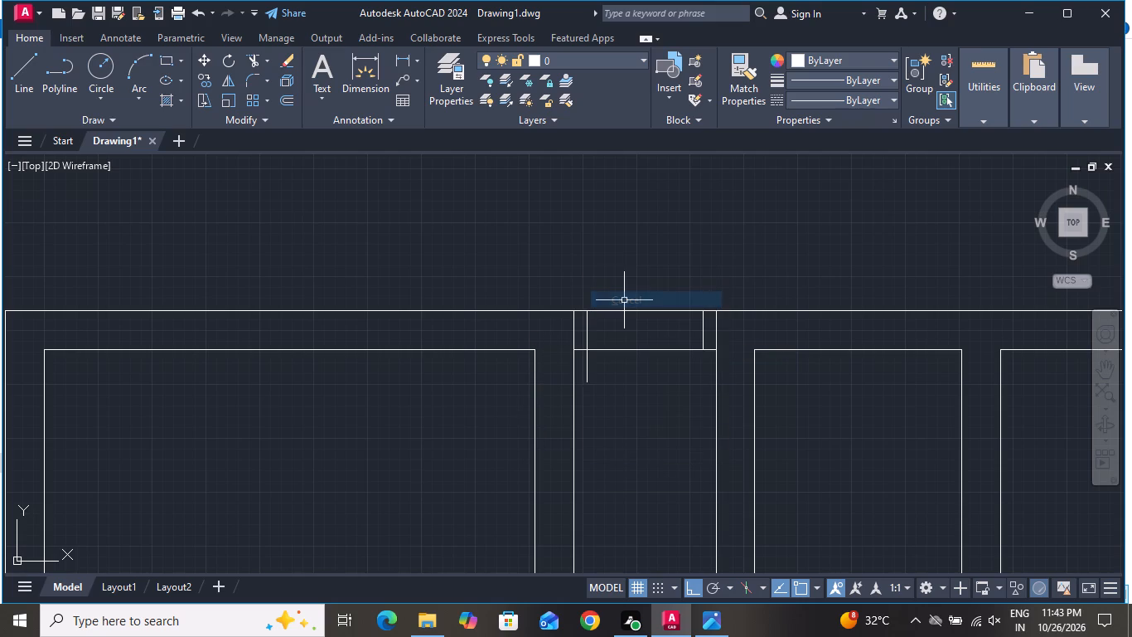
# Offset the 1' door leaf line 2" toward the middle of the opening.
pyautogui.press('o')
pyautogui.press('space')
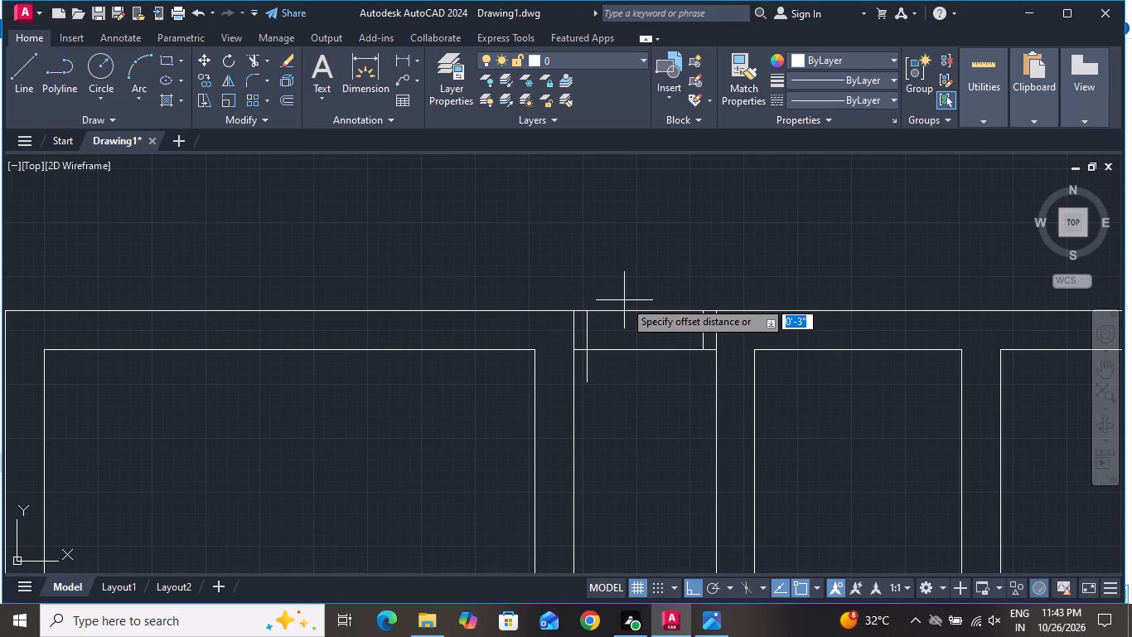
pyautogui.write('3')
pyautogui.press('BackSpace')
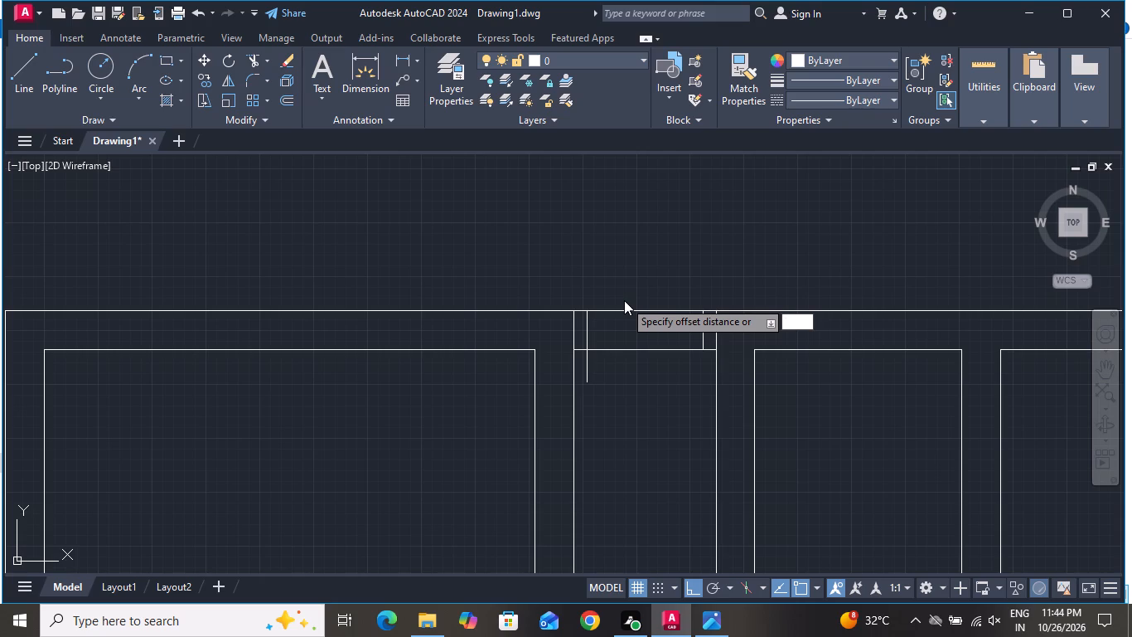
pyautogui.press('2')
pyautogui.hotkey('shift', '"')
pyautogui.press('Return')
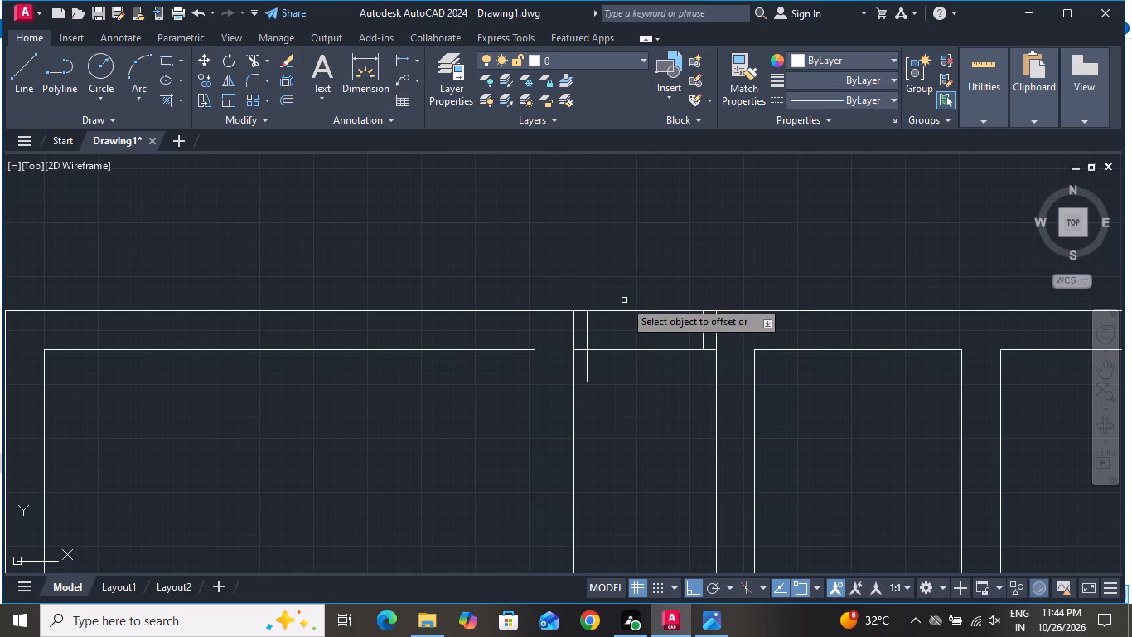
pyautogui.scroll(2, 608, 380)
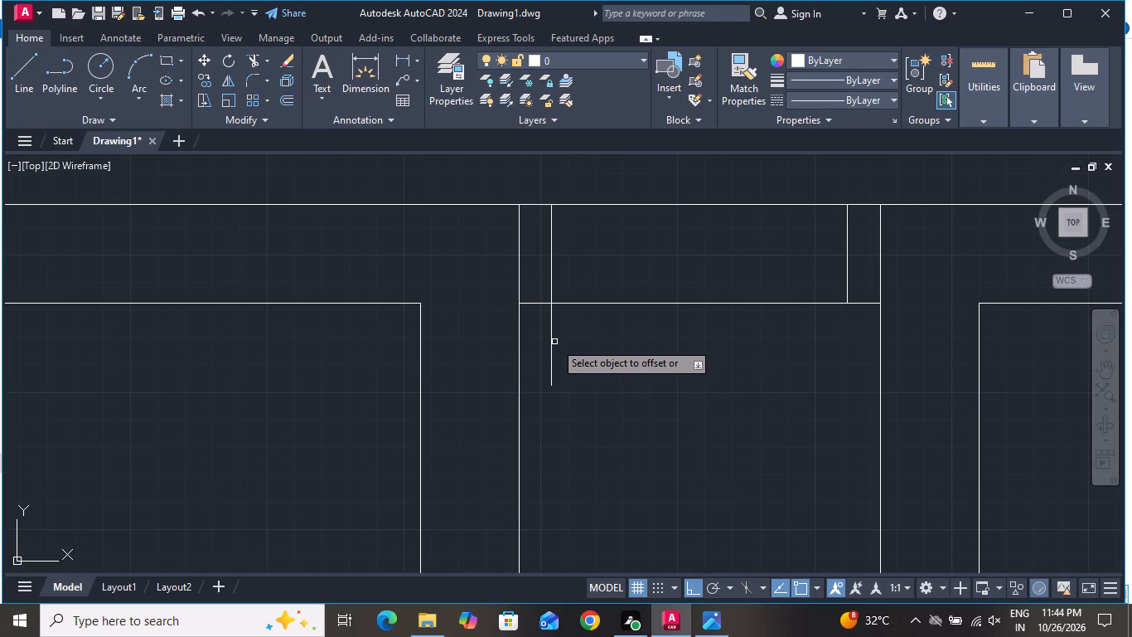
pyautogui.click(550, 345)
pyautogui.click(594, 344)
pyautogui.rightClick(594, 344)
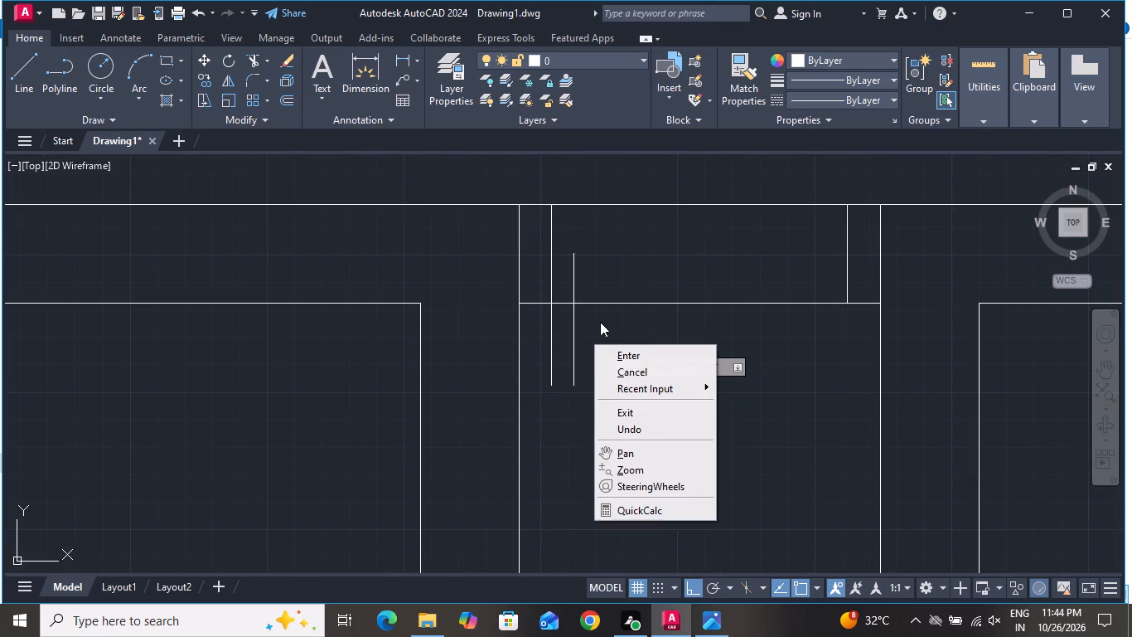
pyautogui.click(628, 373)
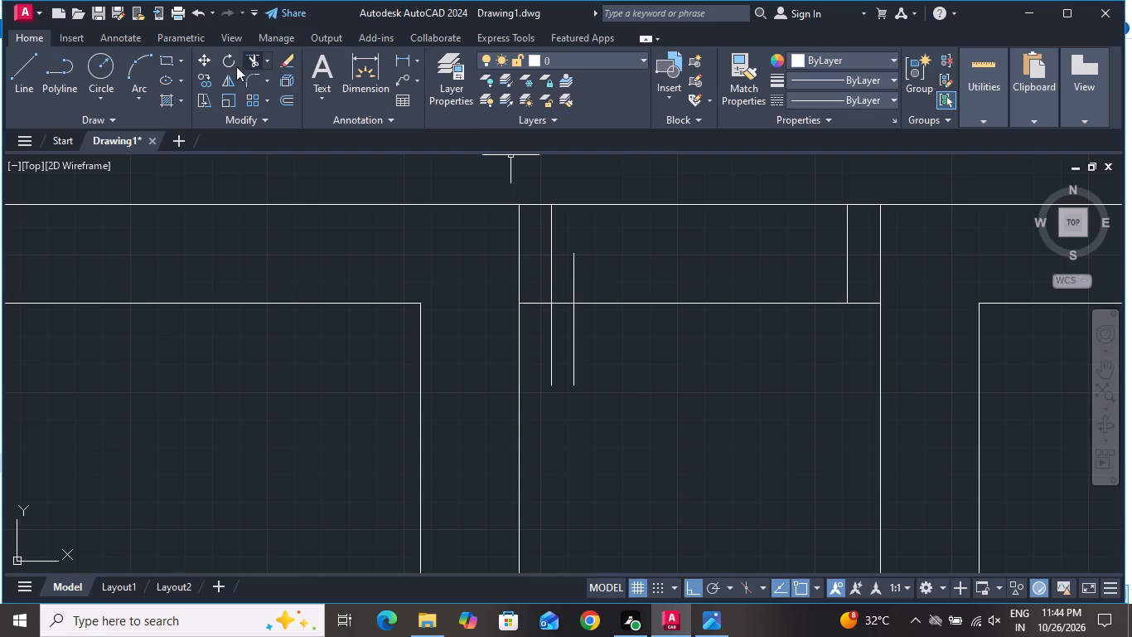
# Measure the offset leaf line's length with a linear dimension, without placing it.
pyautogui.click(396, 57)
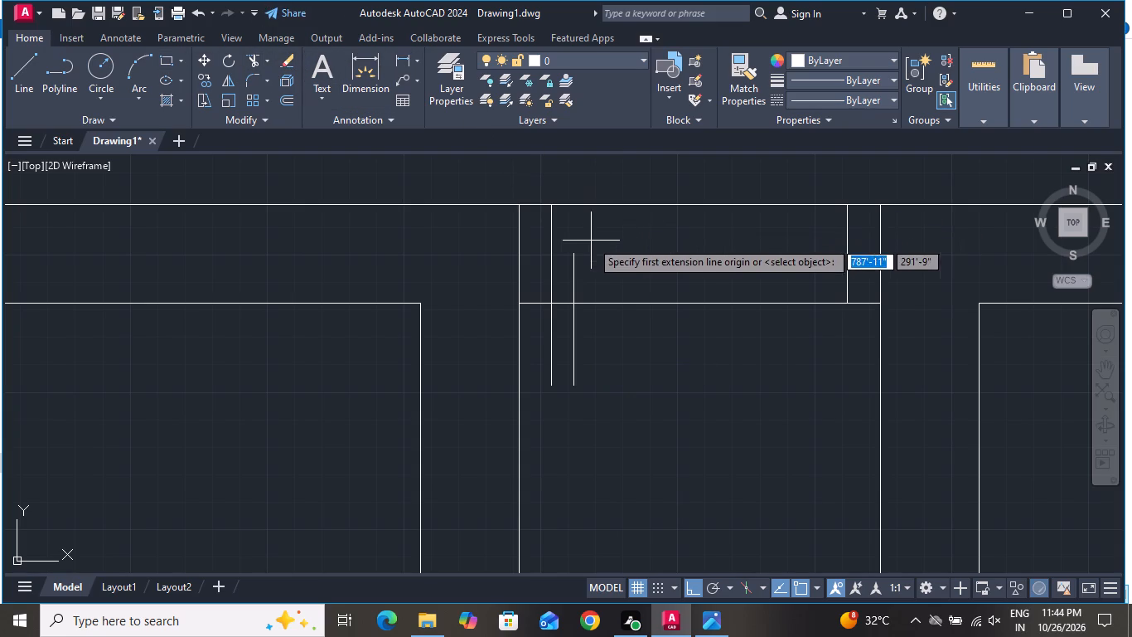
pyautogui.click(573, 250)
pyautogui.click(570, 382)
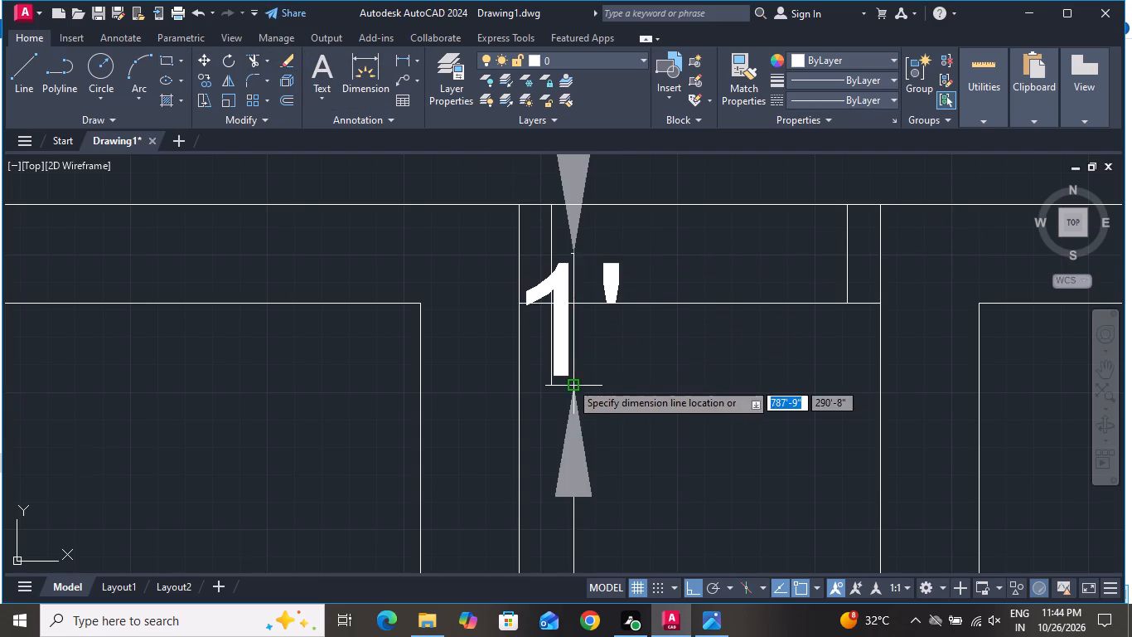
pyautogui.rightClick(598, 377)
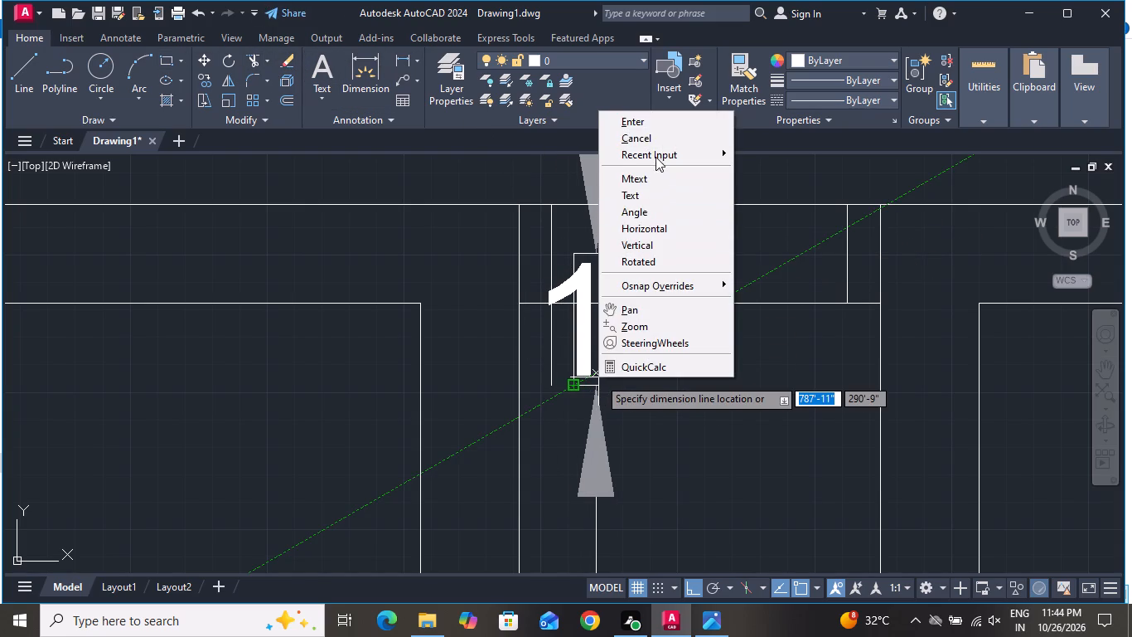
pyautogui.click(656, 134)
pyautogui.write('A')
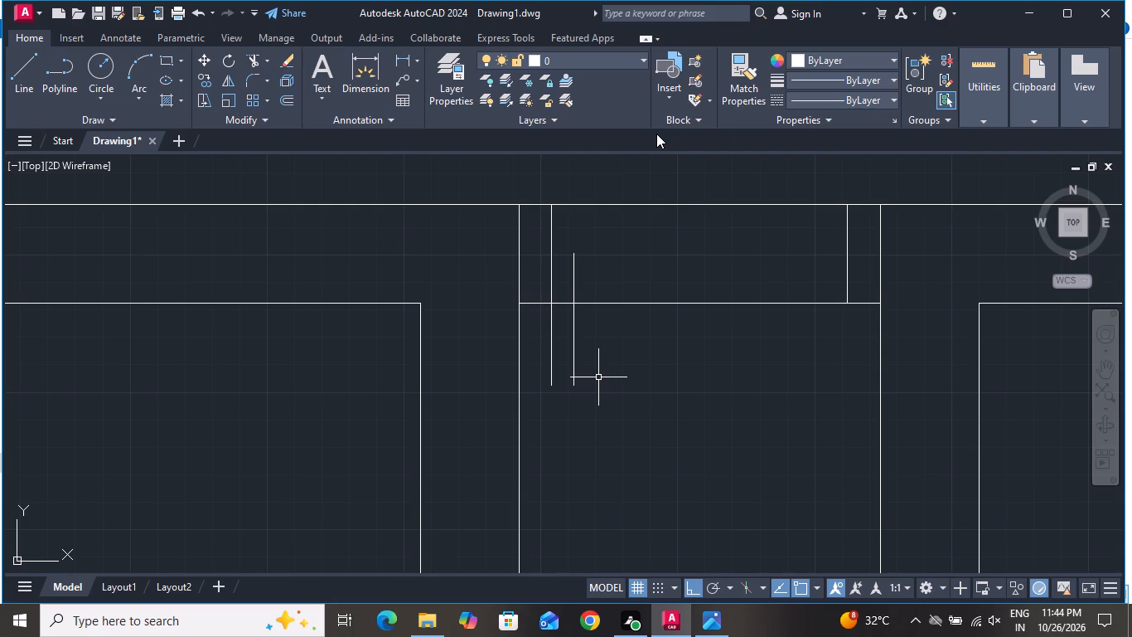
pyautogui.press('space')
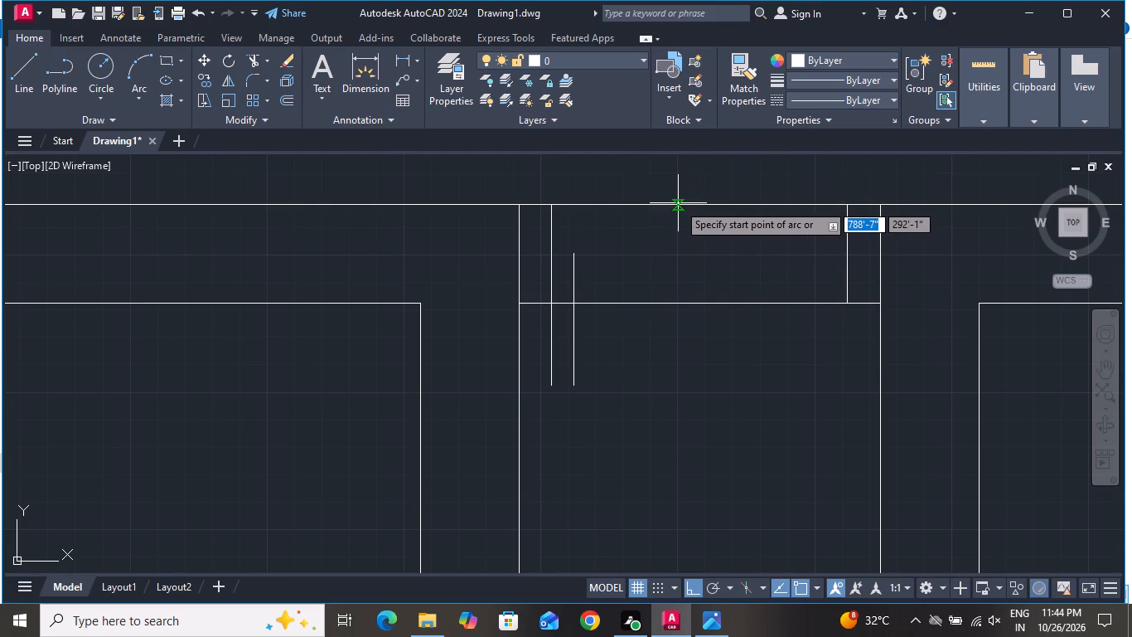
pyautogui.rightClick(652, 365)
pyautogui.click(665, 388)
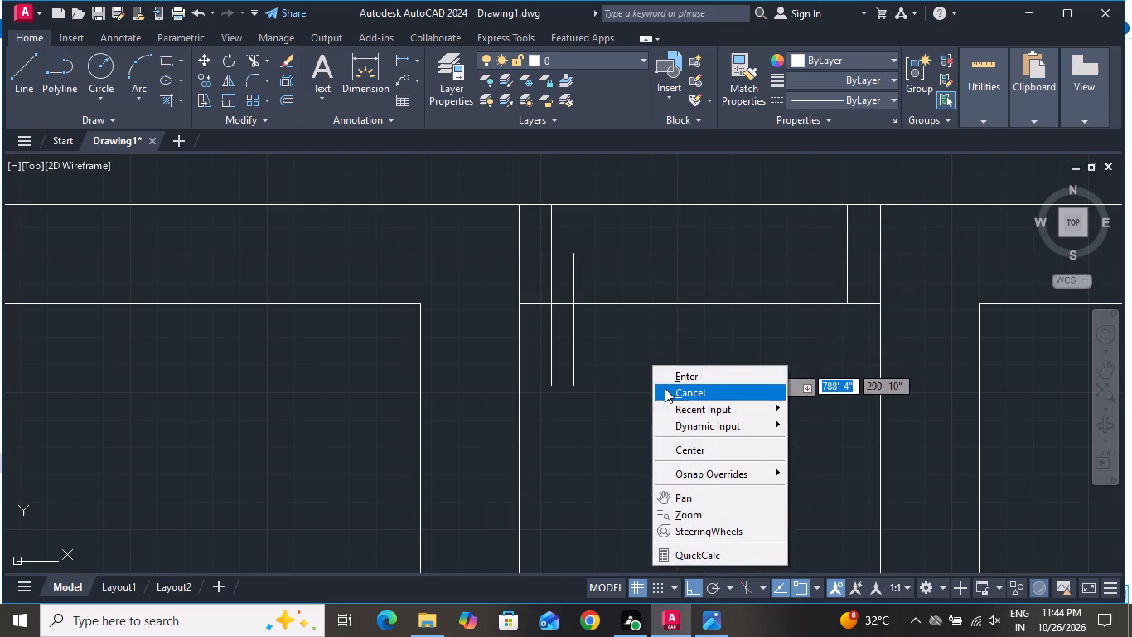
# Examine the new floor plan's layout and its upper passage opening alongside the ground floor plan.
pyautogui.scroll(-4, 703, 317)
pyautogui.scroll(1, 736, 314)
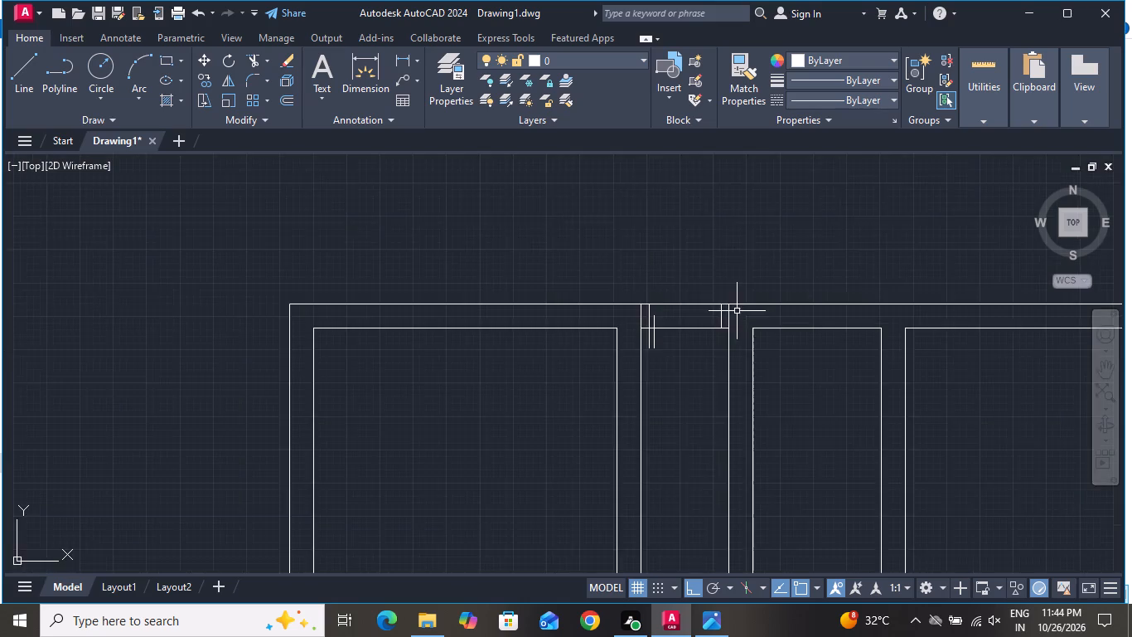
pyautogui.scroll(-3, 737, 311)
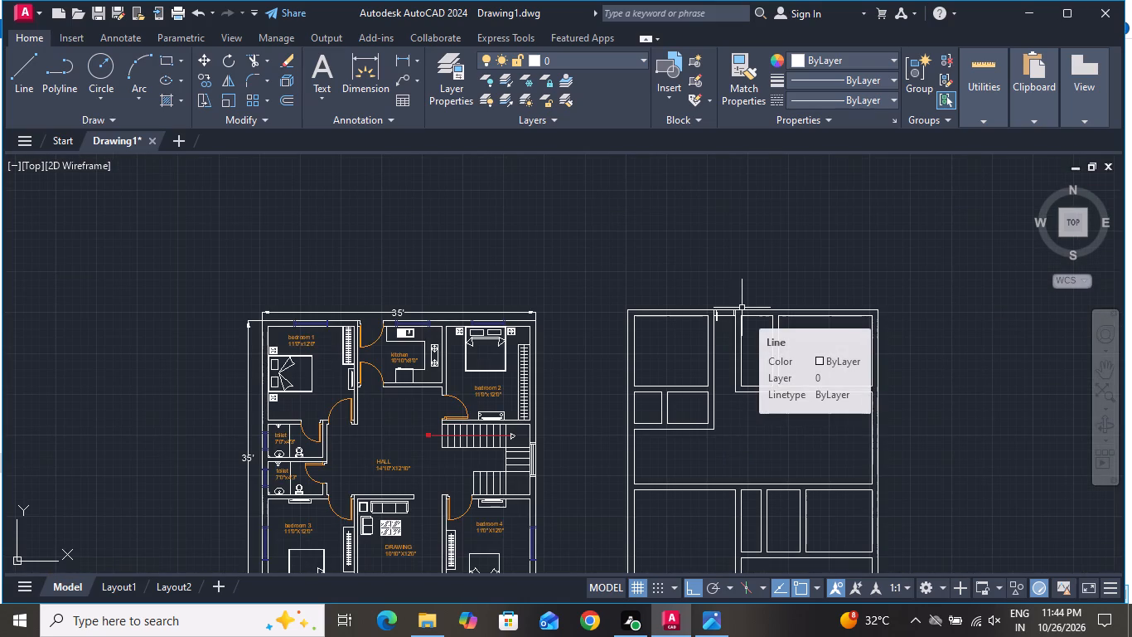
pyautogui.scroll(-2, 819, 328)
pyautogui.scroll(3, 794, 435)
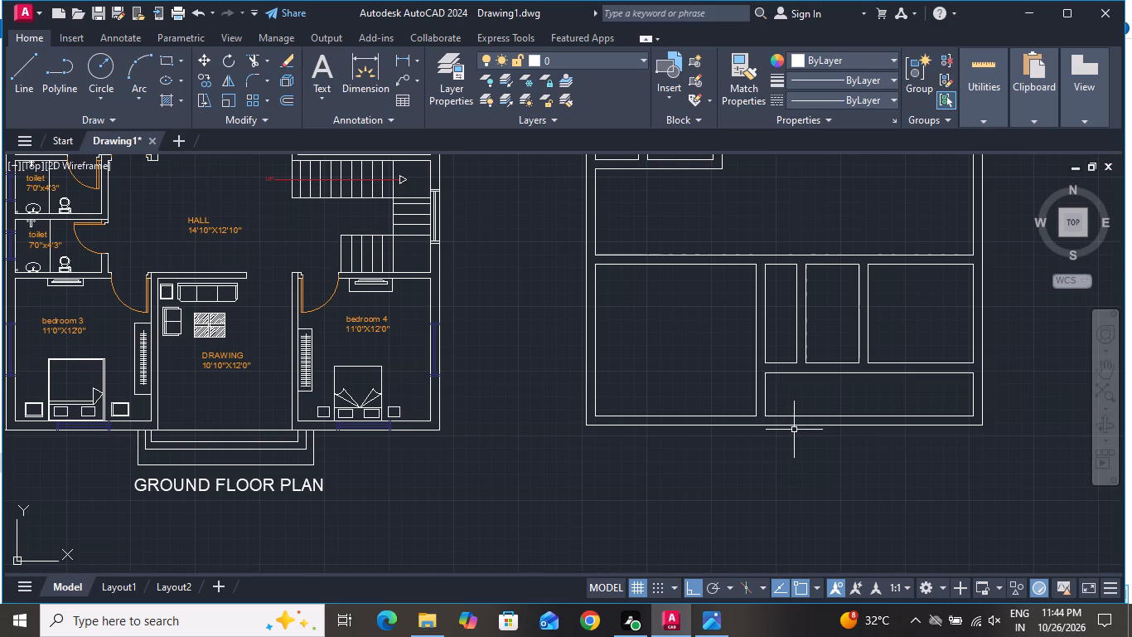
pyautogui.scroll(-2, 794, 430)
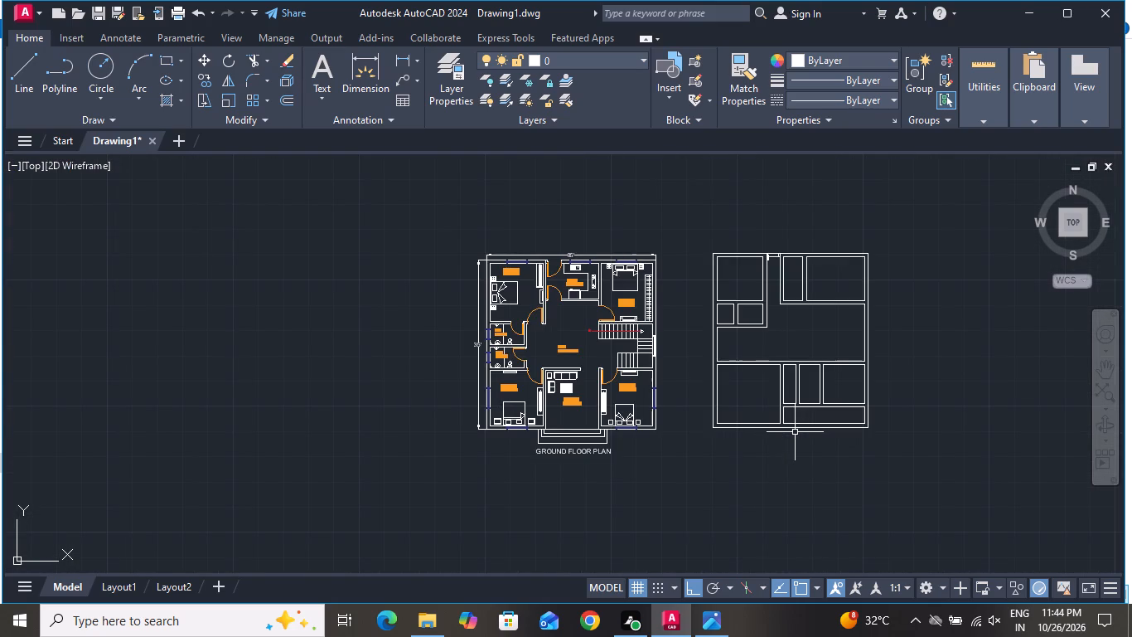
pyautogui.scroll(2, 786, 238)
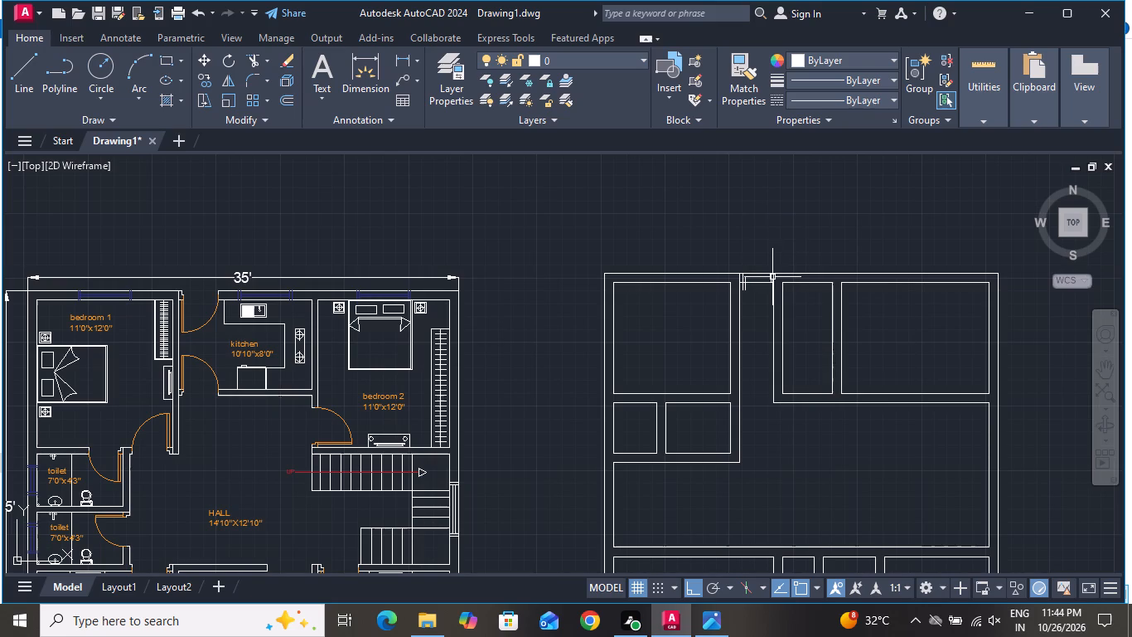
pyautogui.scroll(2, 694, 268)
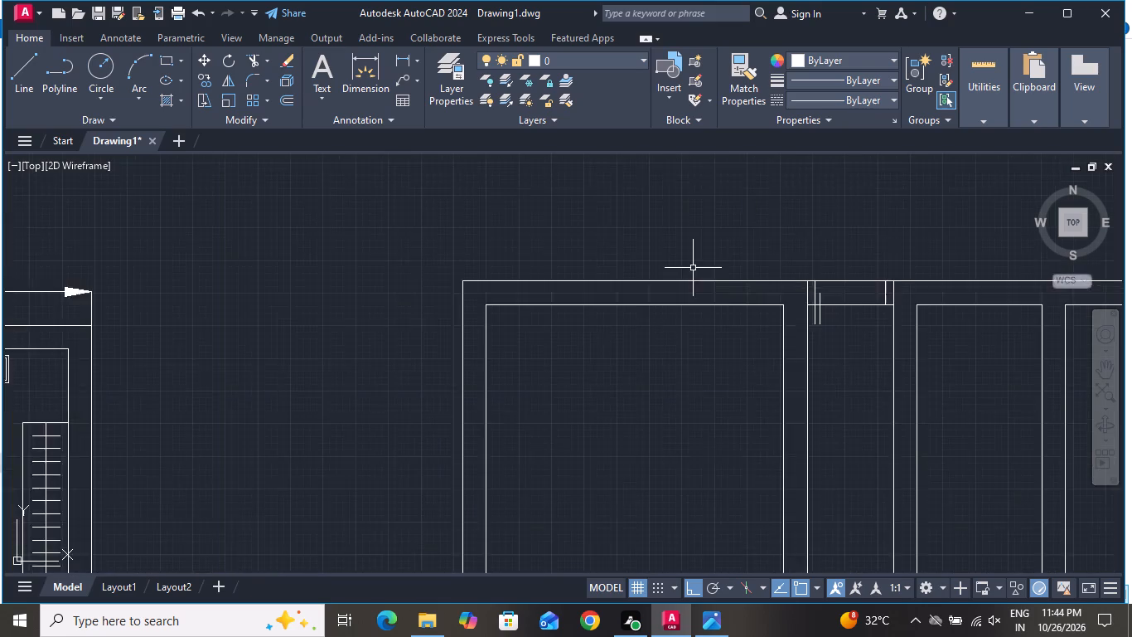
pyautogui.scroll(-3, 693, 267)
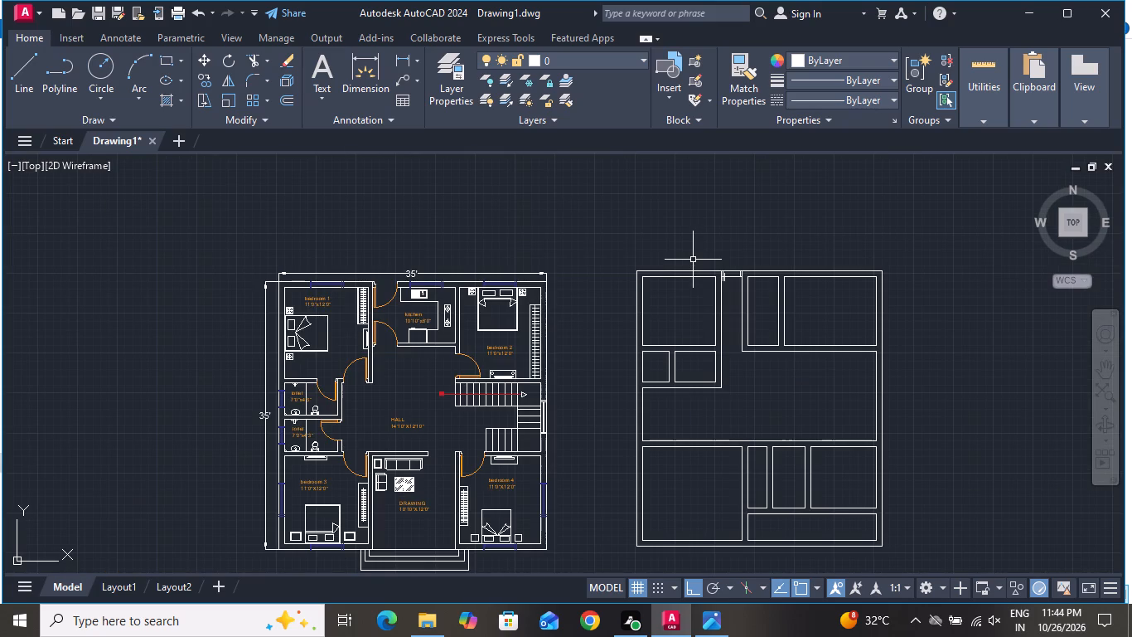
pyautogui.scroll(2, 767, 272)
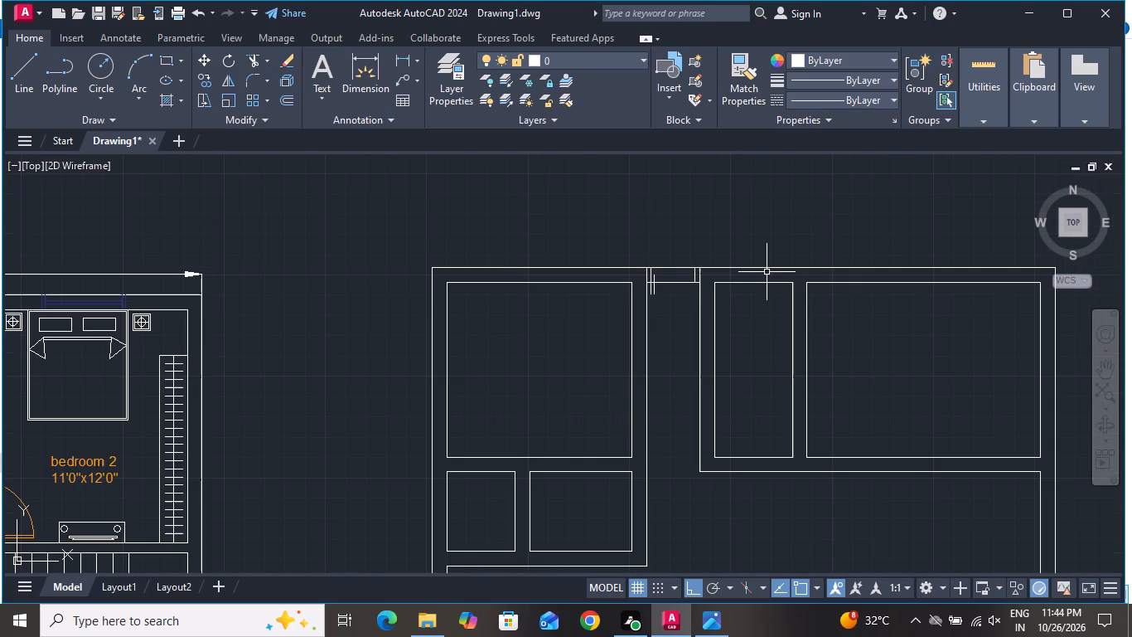
pyautogui.scroll(2, 752, 270)
pyautogui.scroll(-2, 737, 270)
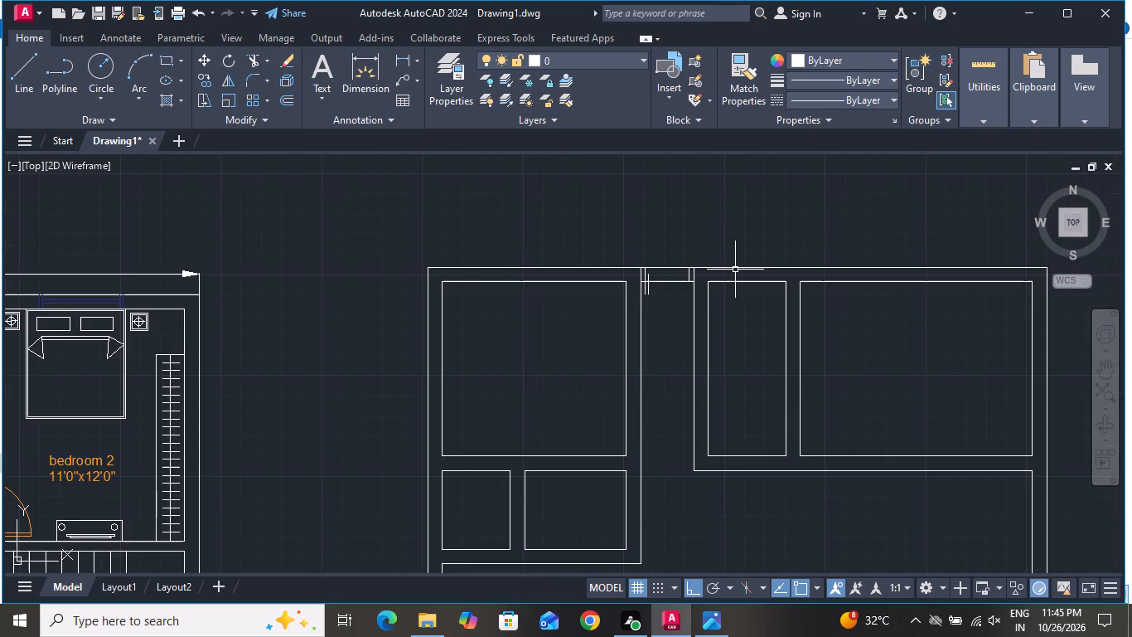
# Delete the four short vertical jamb lines and both door leaf lines at the passage's upper end.
pyautogui.scroll(2, 645, 280)
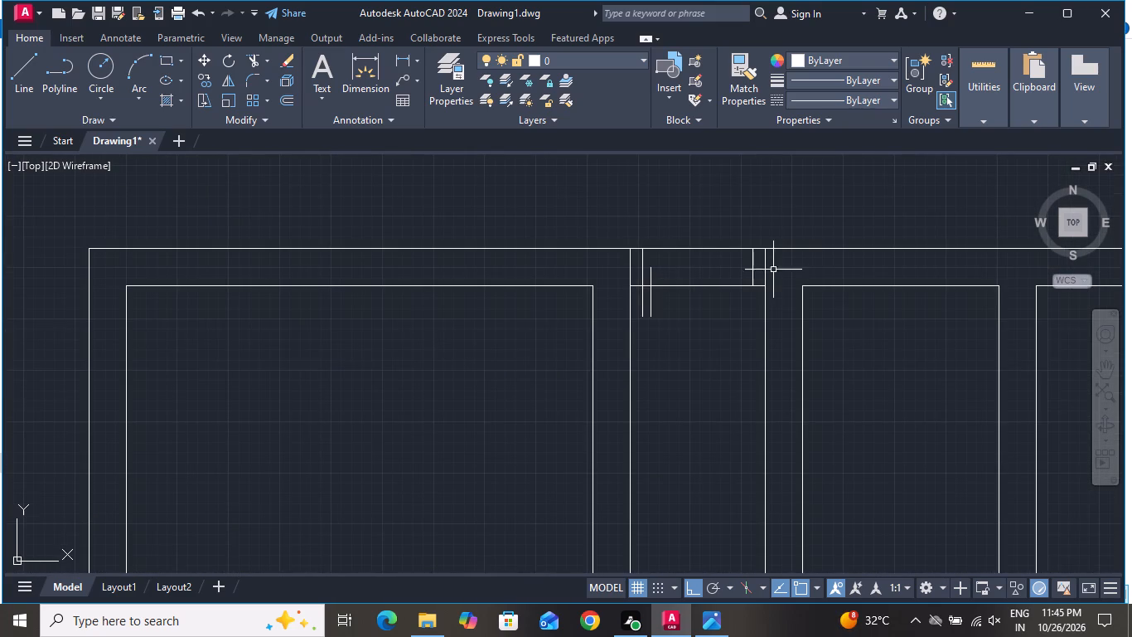
pyautogui.click(770, 258)
pyautogui.click(618, 266)
pyautogui.click(658, 303)
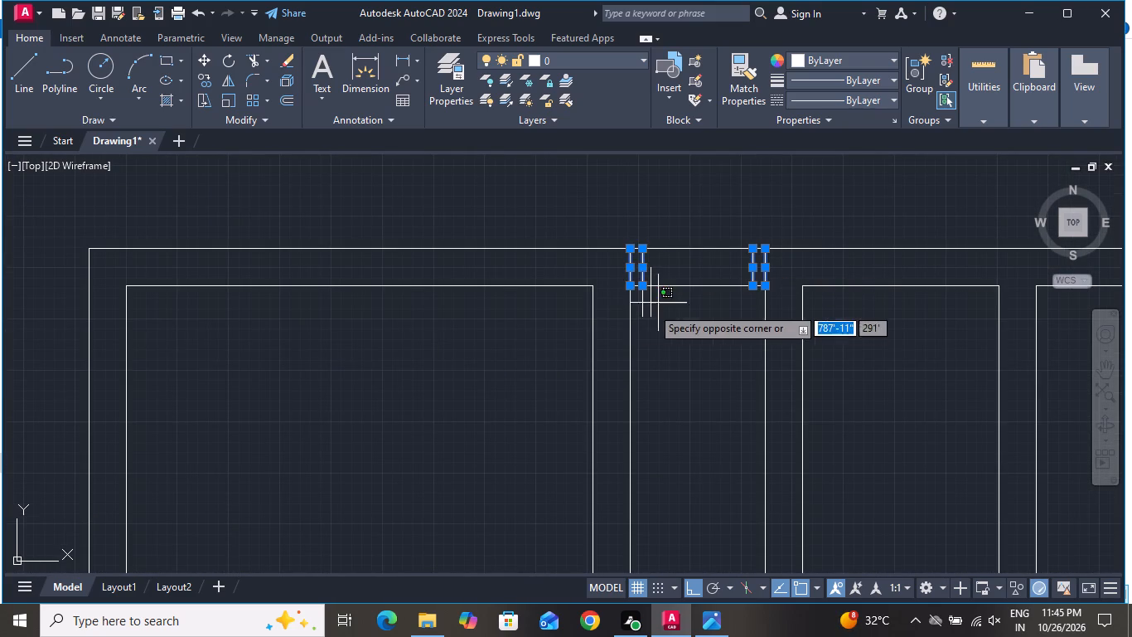
pyautogui.click(632, 309)
pyautogui.press('Delete')
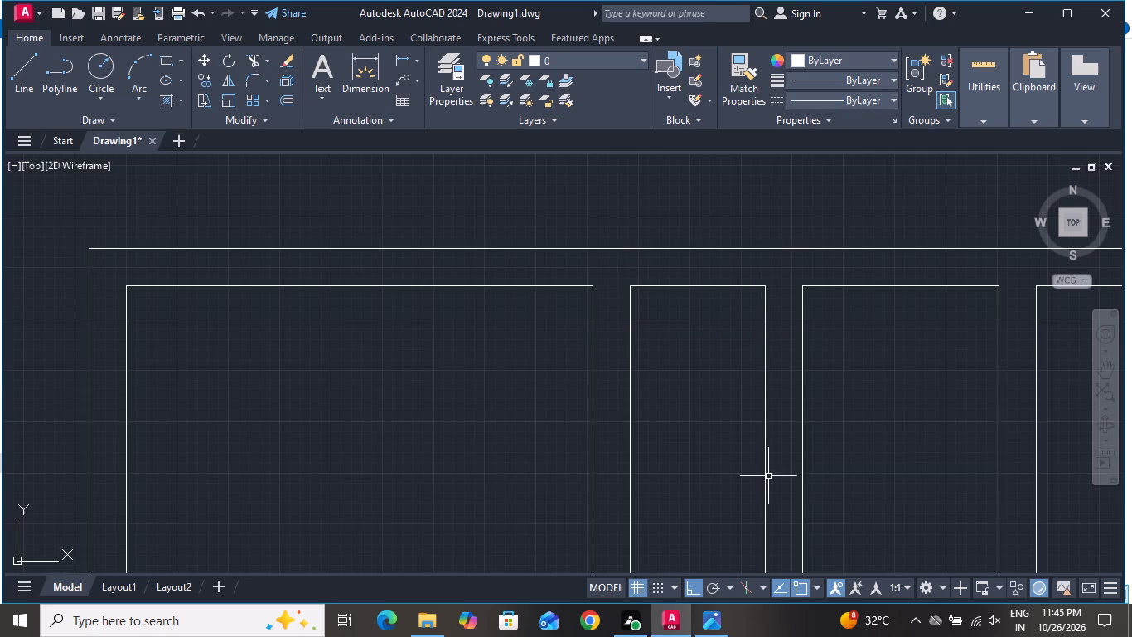
pyautogui.scroll(-1, 702, 512)
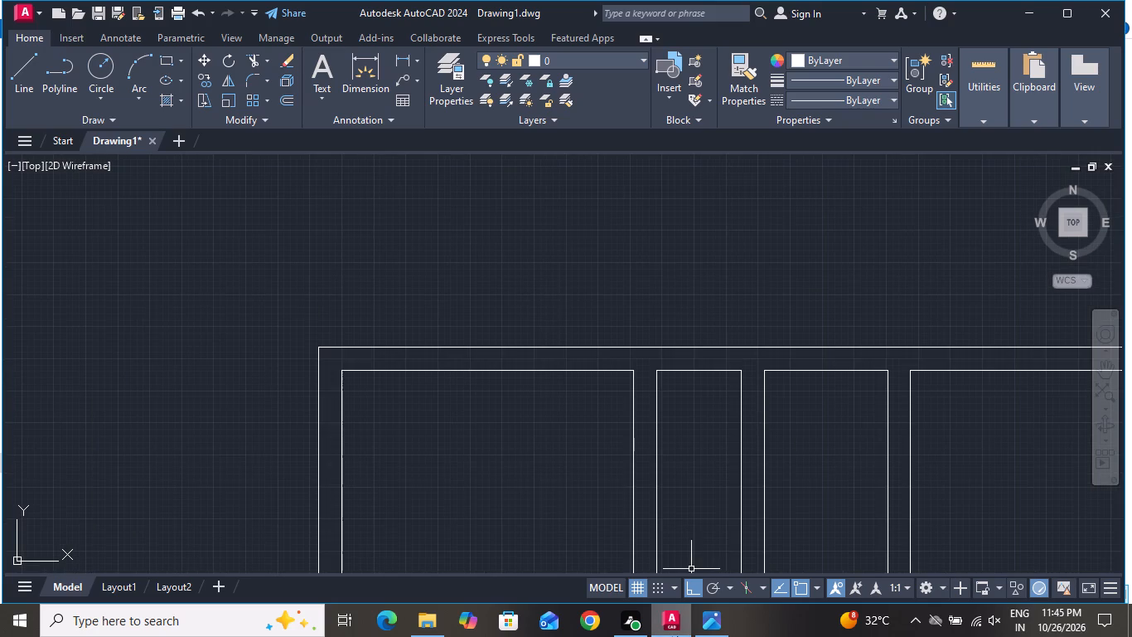
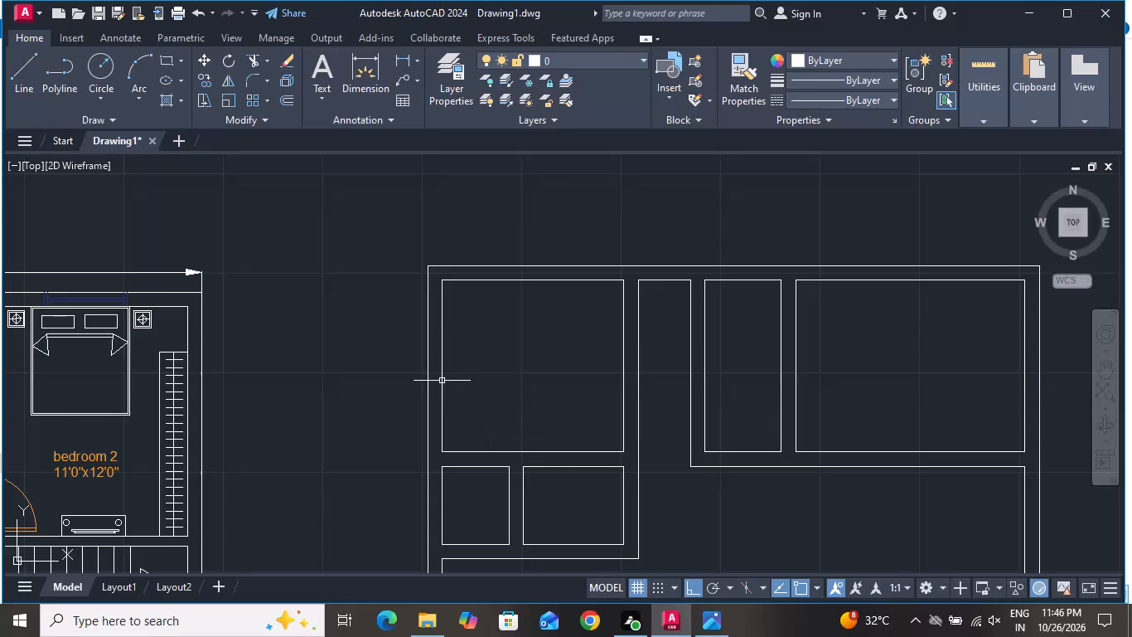
# Extend the two horizontal wall lines below the upper-left room across the passage to the passage's far wall line.
pyautogui.write('EX')
pyautogui.press('space')
pyautogui.press('space')
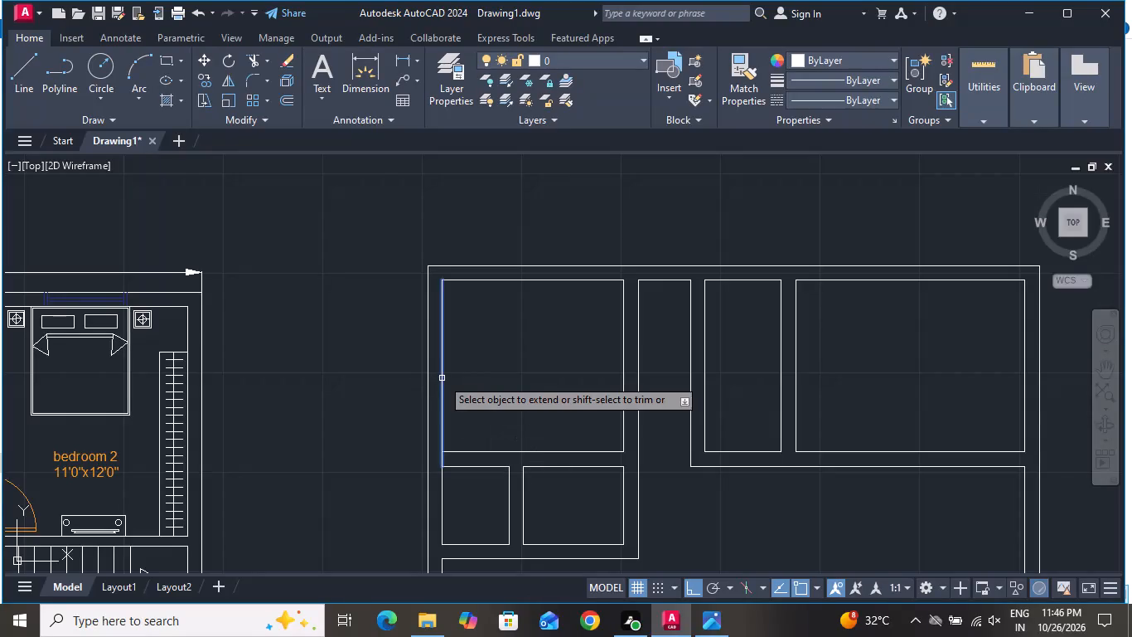
pyautogui.click(615, 442)
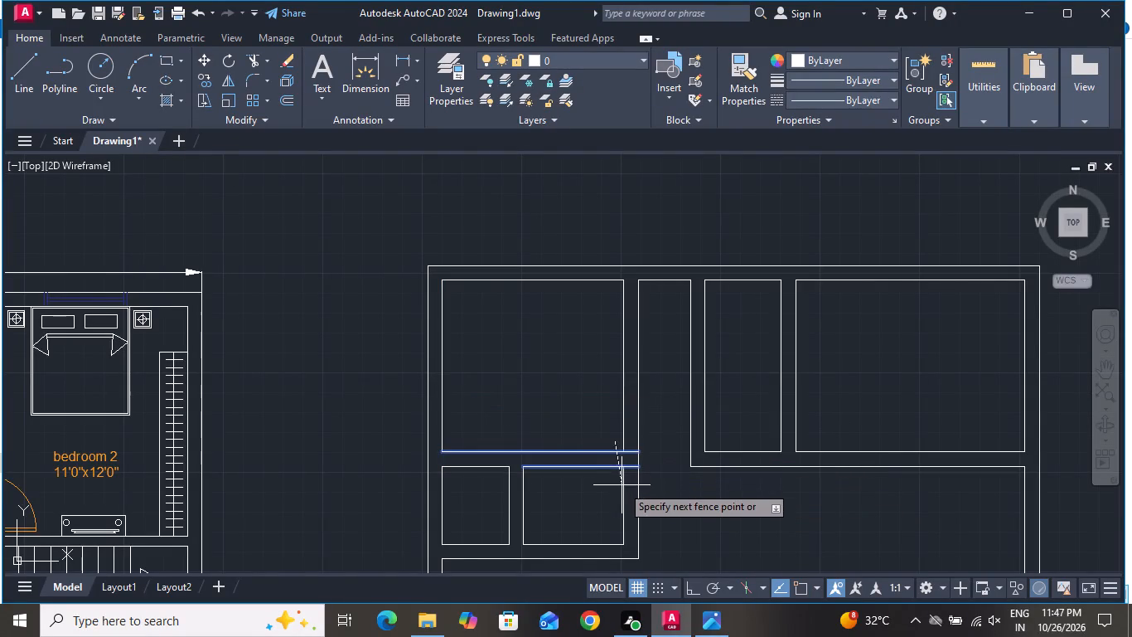
pyautogui.click(622, 486)
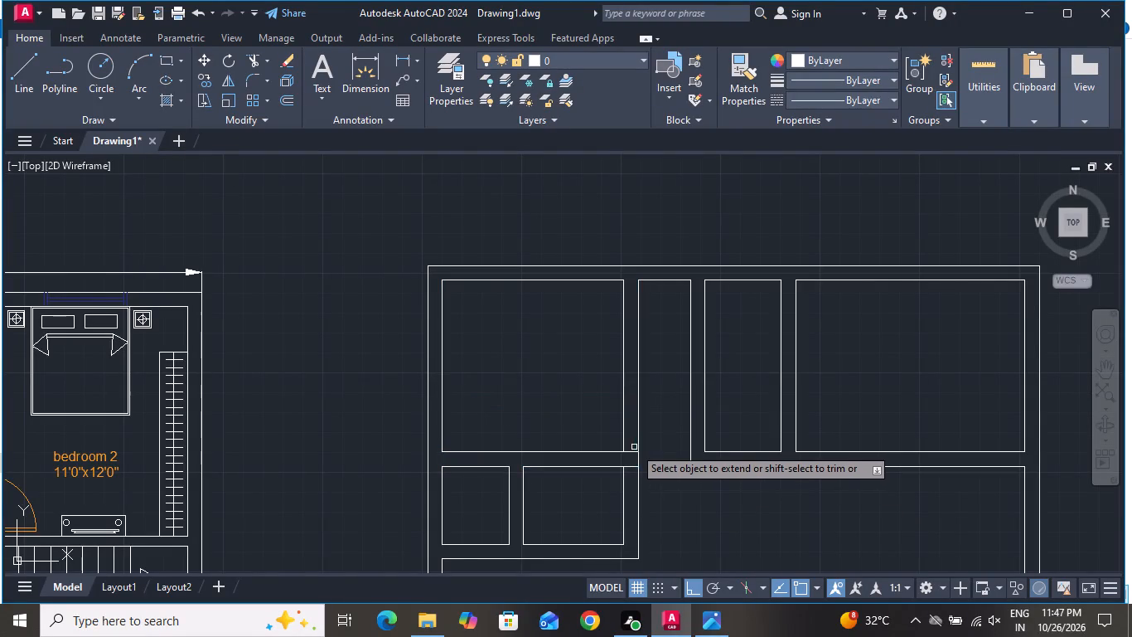
pyautogui.click(633, 444)
pyautogui.click(631, 479)
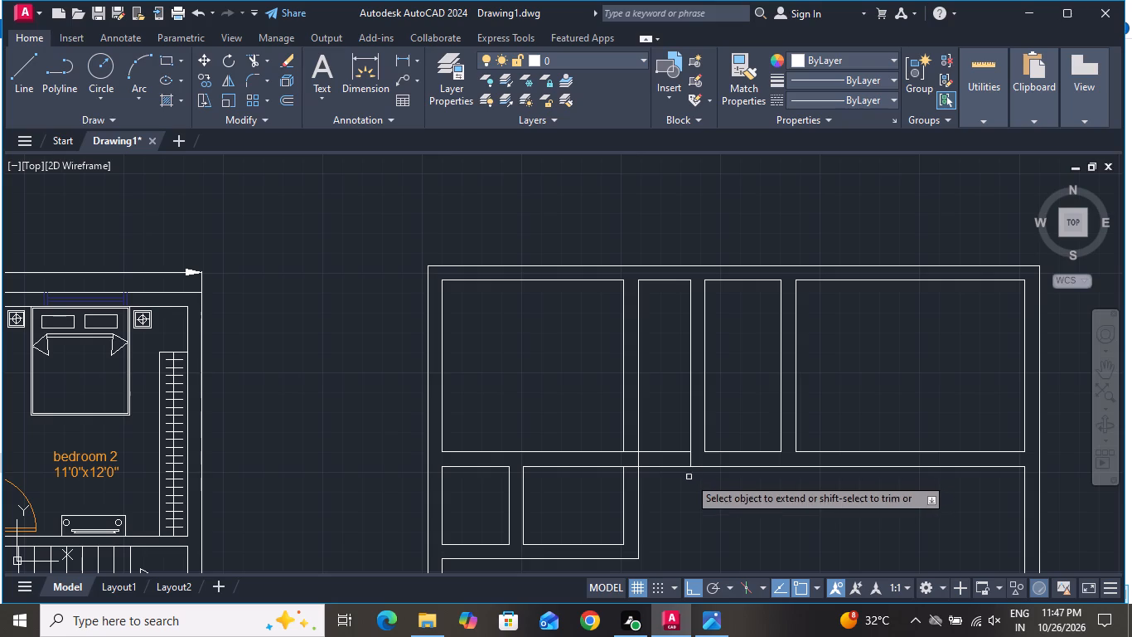
pyautogui.rightClick(678, 479)
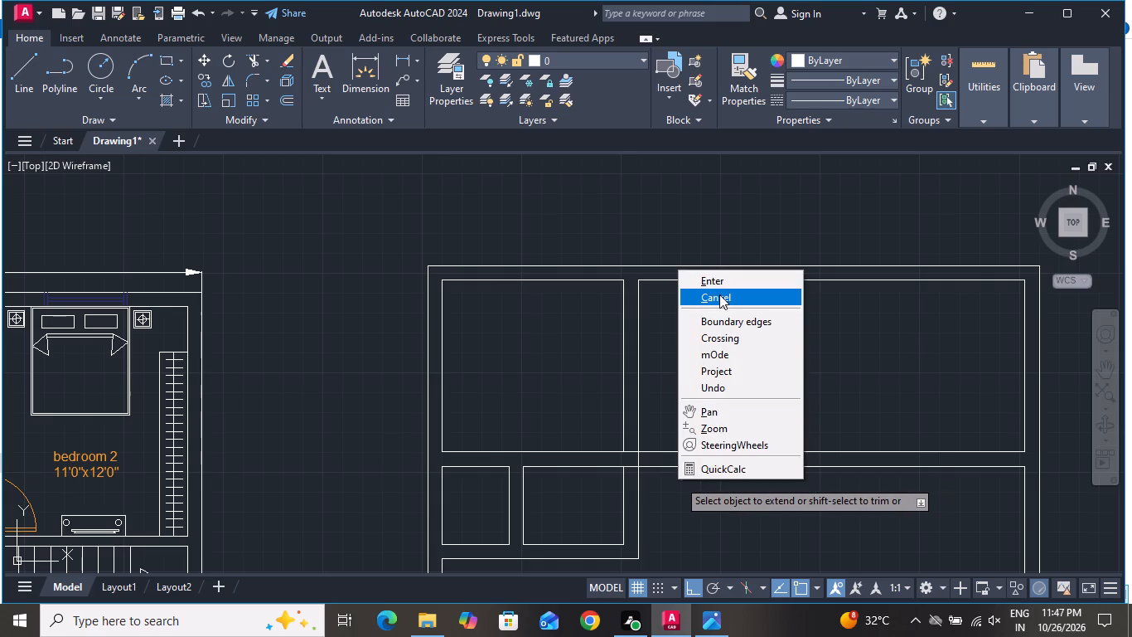
pyautogui.click(721, 294)
# Draw a short line bridging the inner top wall line's gap between the upper-left room and the former passage.
pyautogui.click(30, 61)
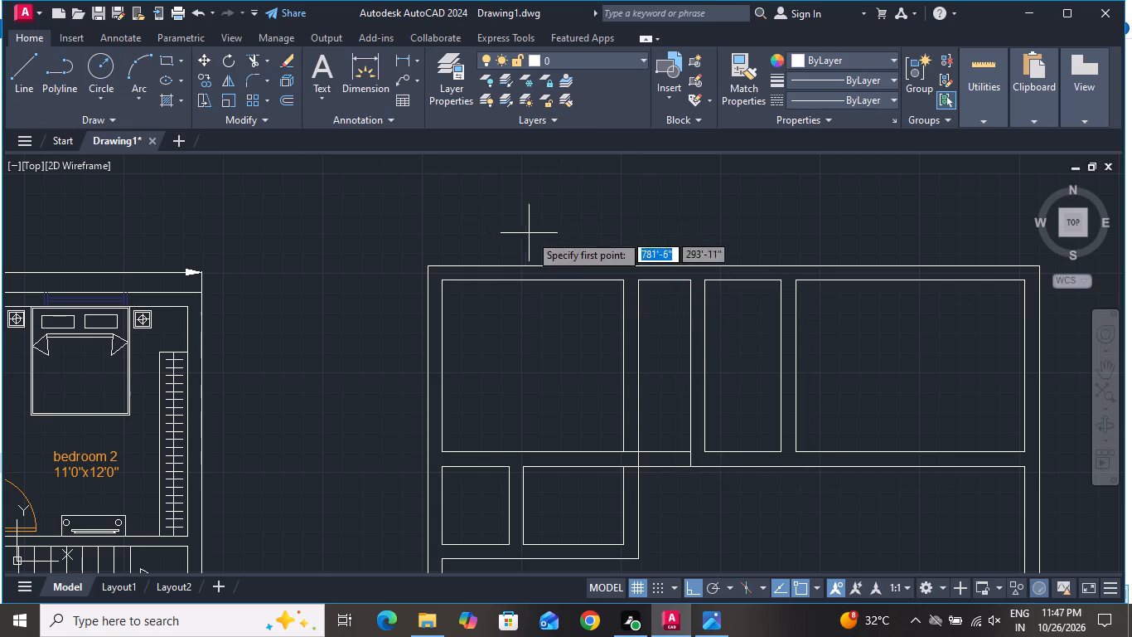
pyautogui.click(624, 277)
pyautogui.click(641, 279)
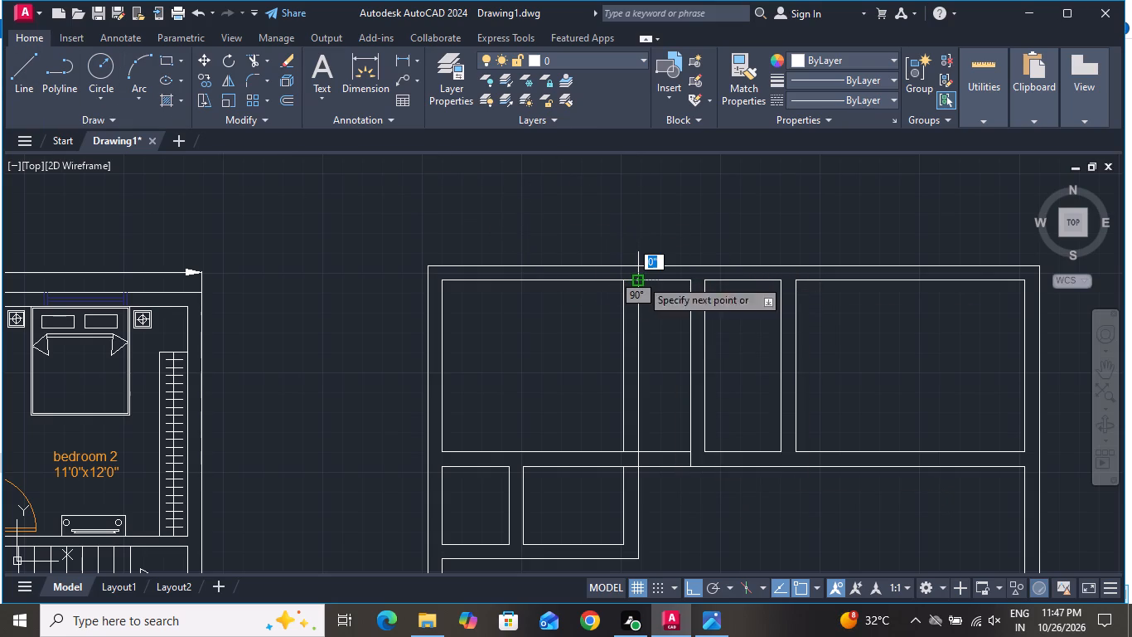
pyautogui.rightClick(641, 279)
pyautogui.click(655, 295)
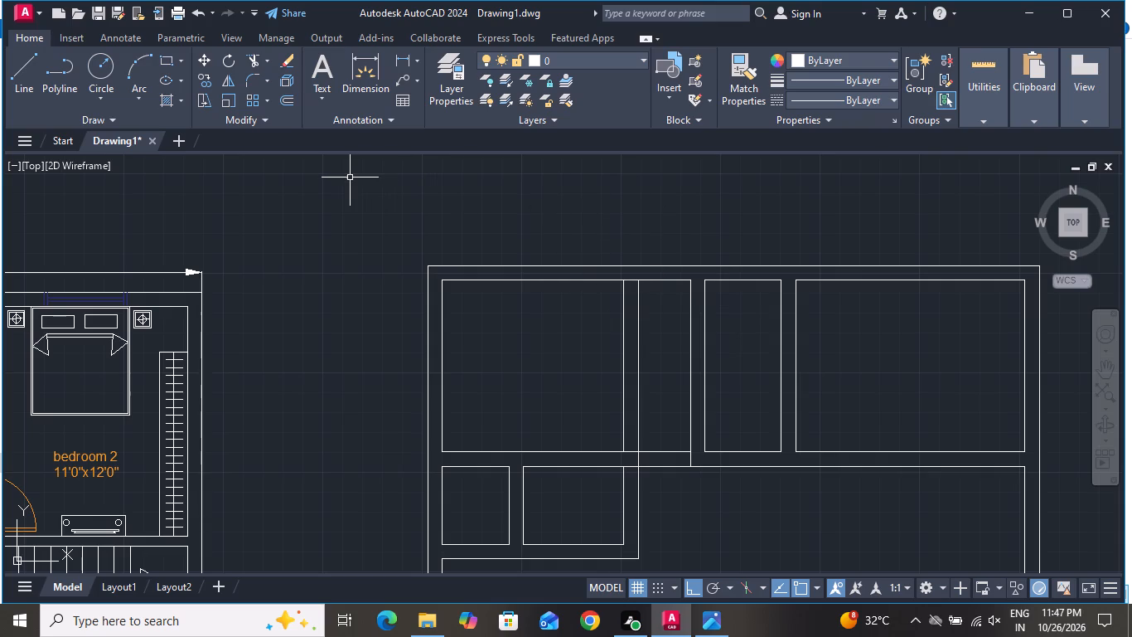
# Trim away the two vertical wall lines separating the upper-left room from the former passage.
pyautogui.click(249, 56)
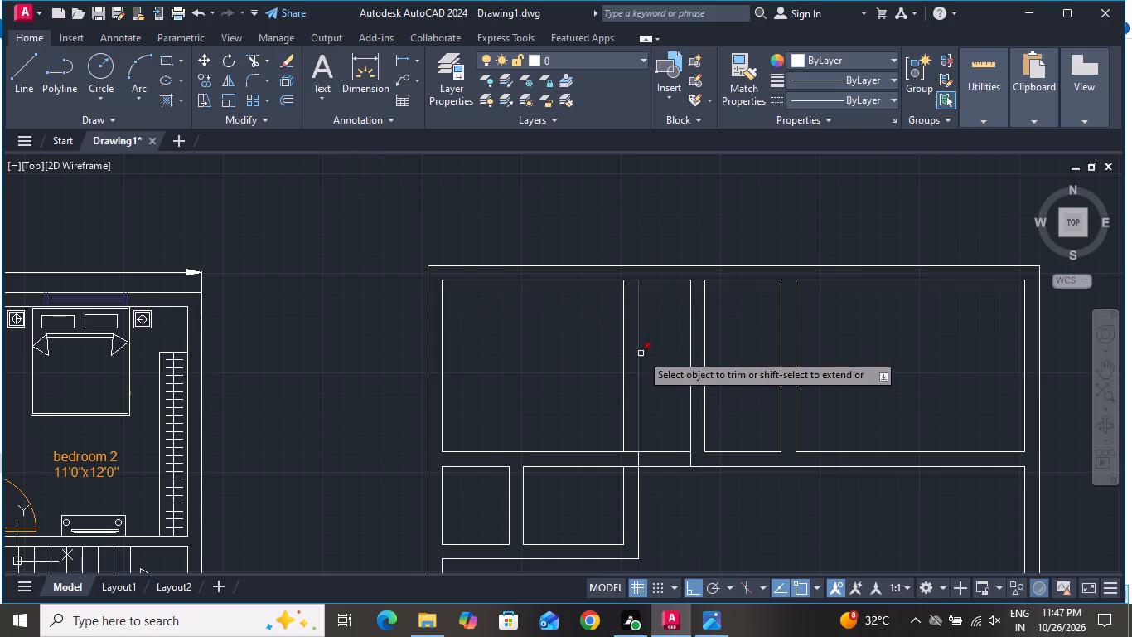
pyautogui.click(651, 346)
pyautogui.click(612, 373)
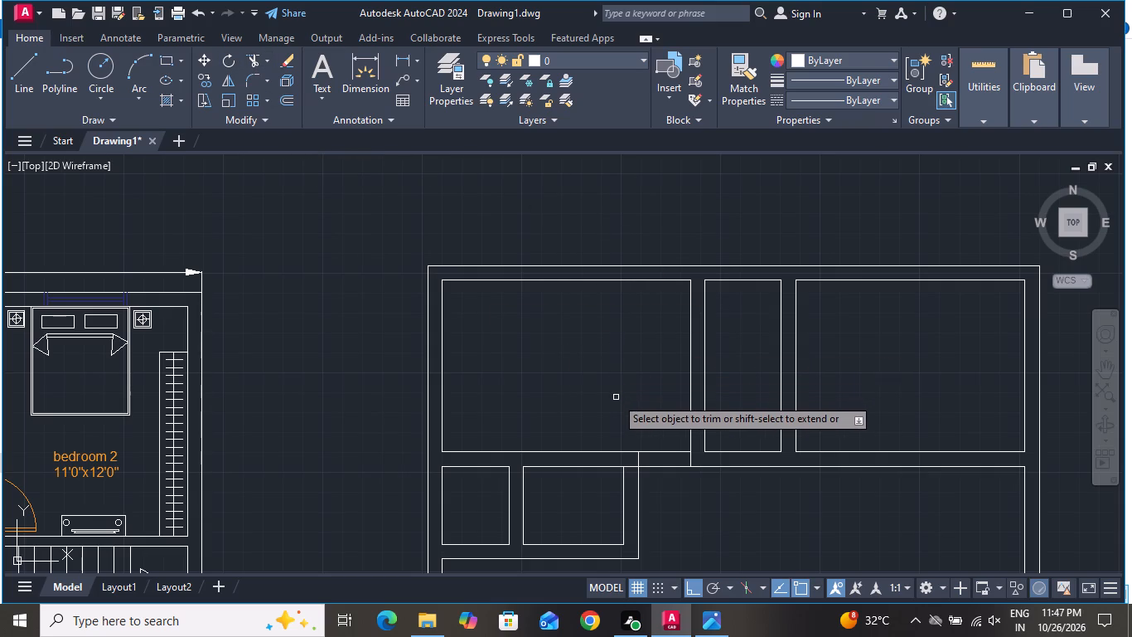
pyautogui.rightClick(616, 397)
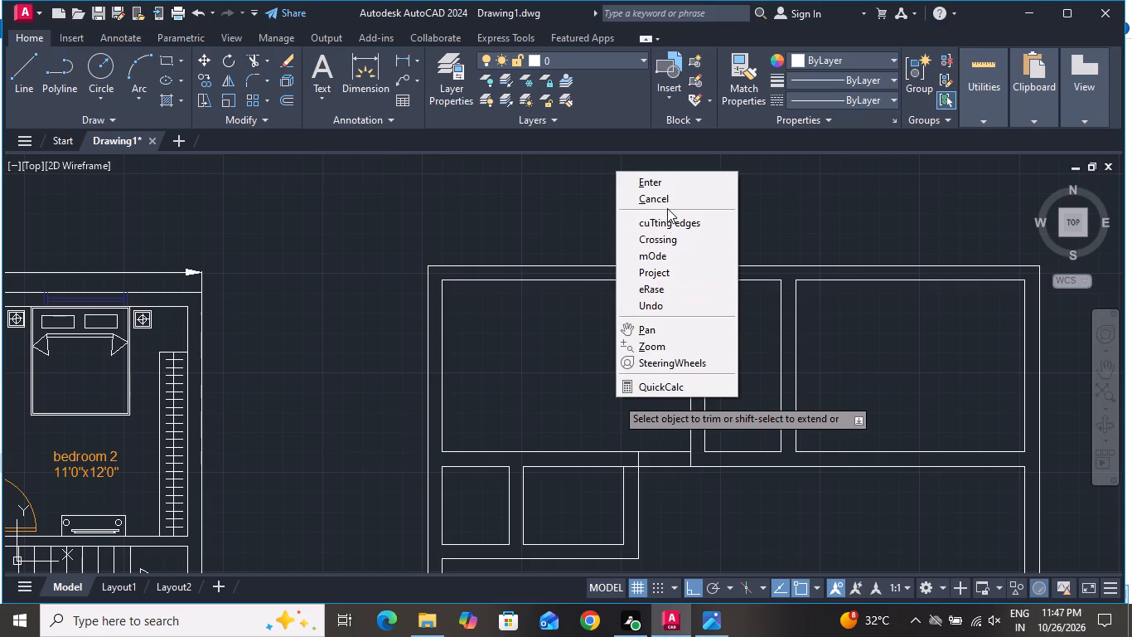
pyautogui.click(670, 196)
# Examine the wall junction below the enlarged upper-left room and the surrounding room layout.
pyautogui.scroll(1, 660, 503)
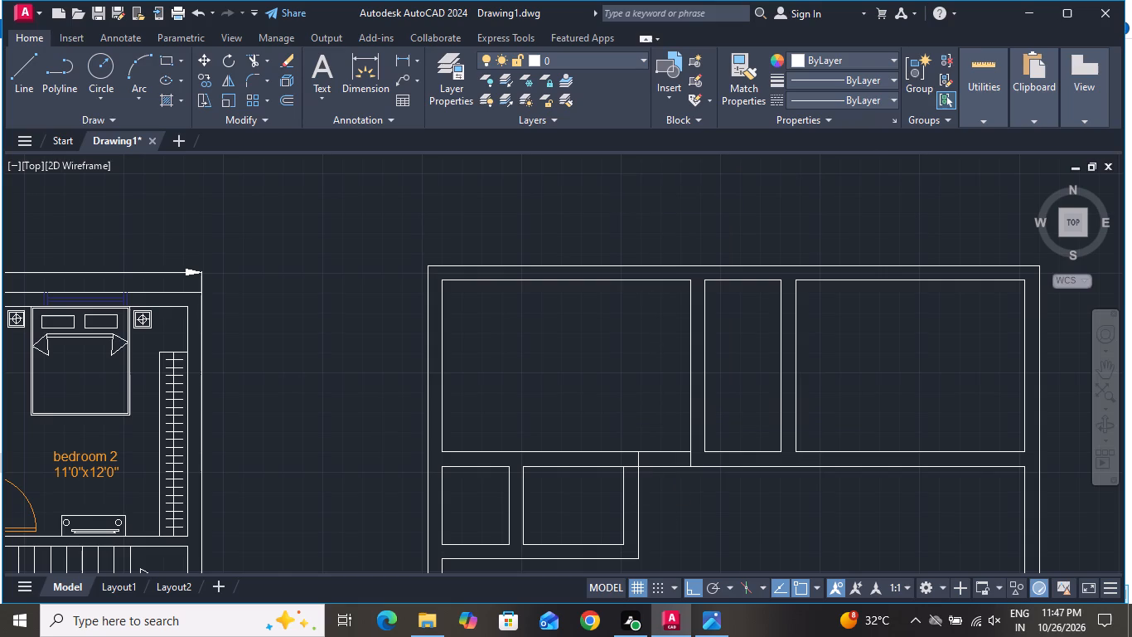
pyautogui.scroll(4, 655, 457)
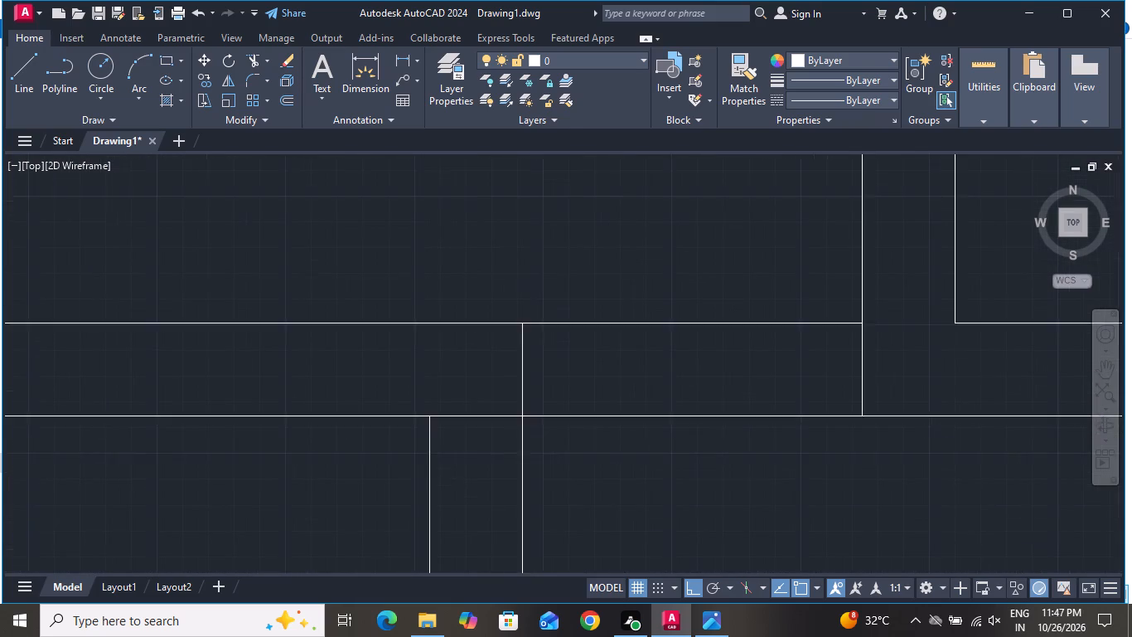
pyautogui.scroll(-5, 663, 464)
pyautogui.scroll(1, 663, 464)
pyautogui.scroll(-2, 663, 465)
pyautogui.scroll(2, 663, 464)
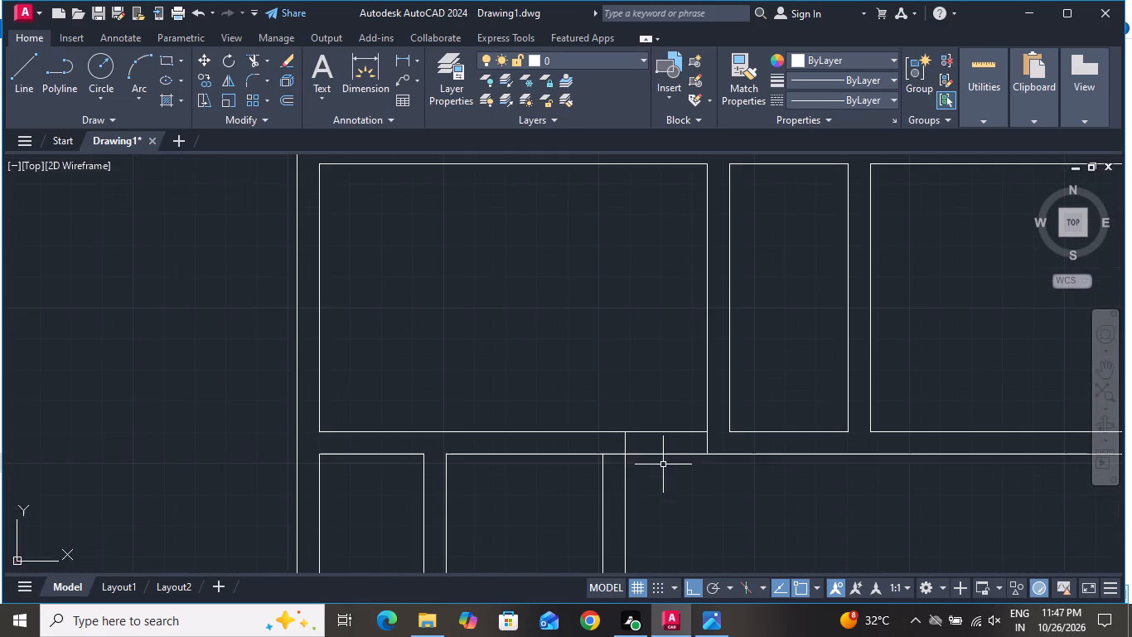
pyautogui.scroll(1, 663, 464)
pyautogui.scroll(-2, 663, 464)
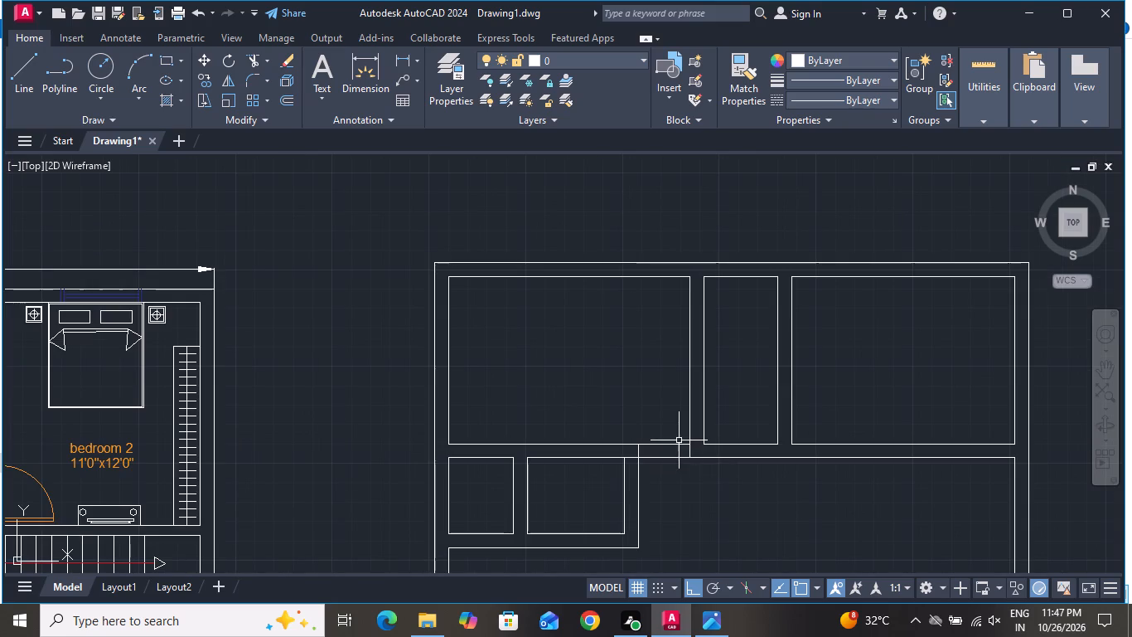
pyautogui.scroll(1, 679, 440)
pyautogui.scroll(-5, 670, 434)
pyautogui.scroll(3, 744, 397)
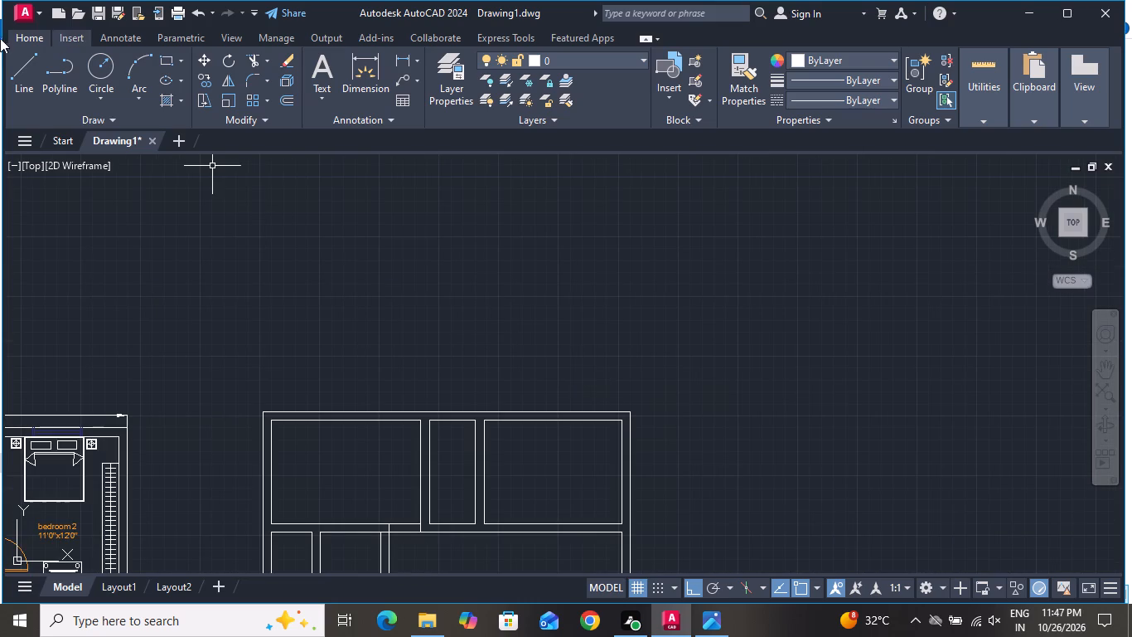
# Draw a short vertical line across the wall thickness from the upper-right room's lower-left inner corner.
pyautogui.click(31, 72)
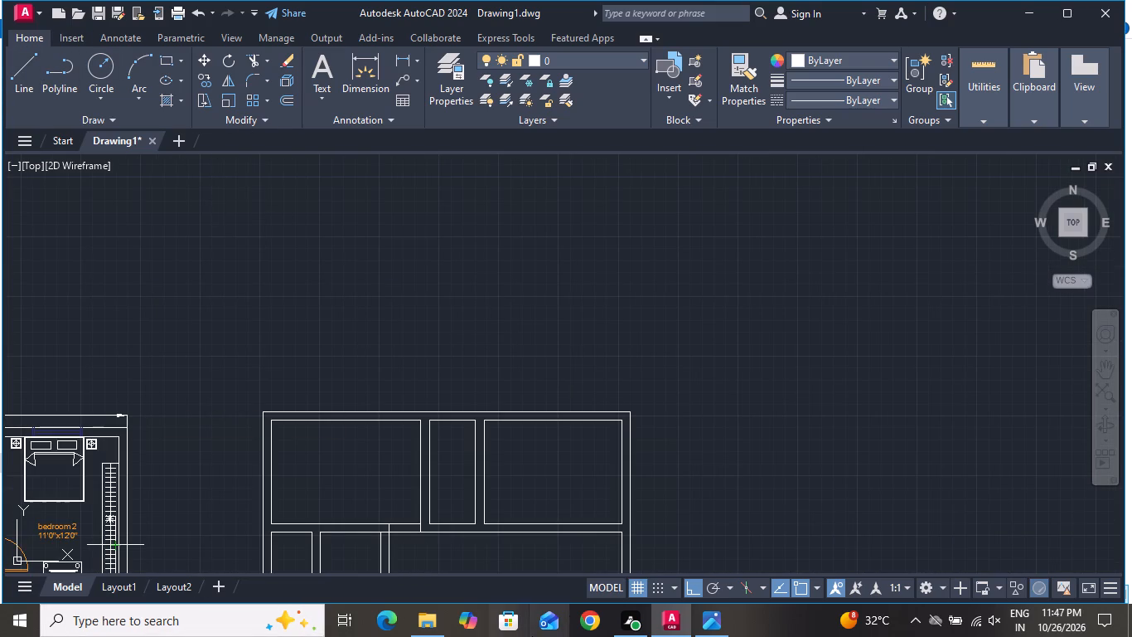
pyautogui.scroll(3, 486, 548)
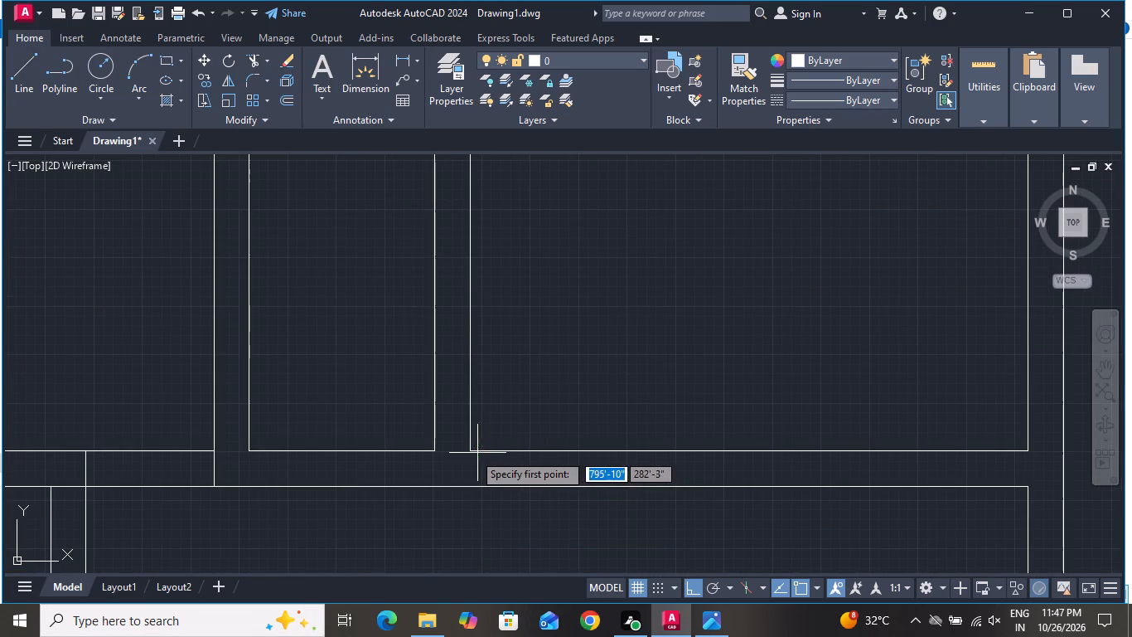
pyautogui.click(473, 453)
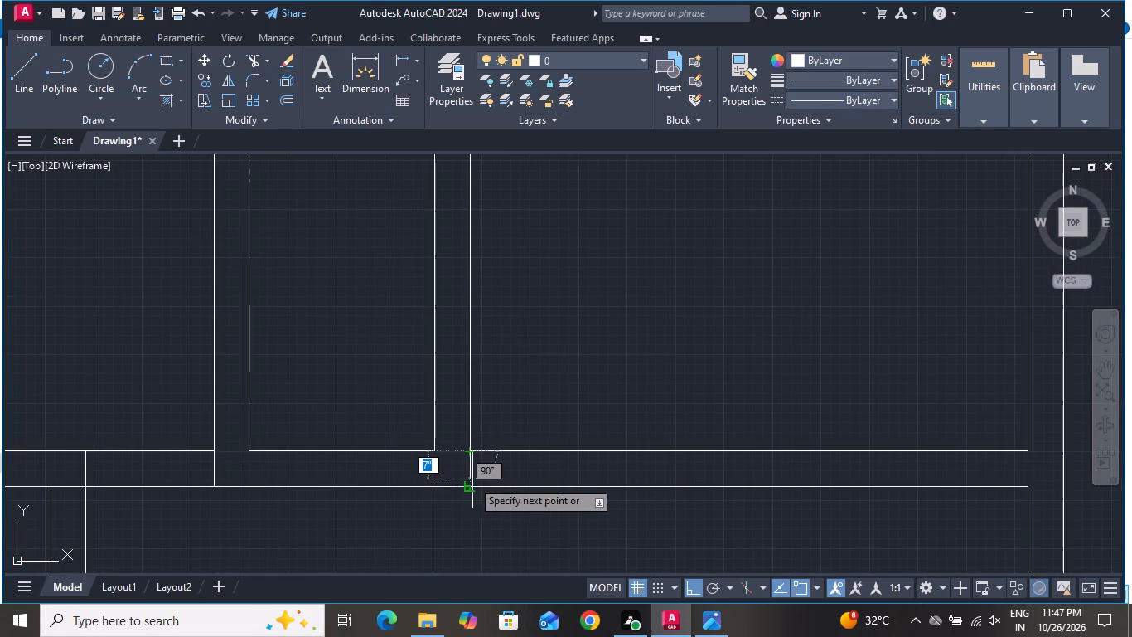
pyautogui.click(467, 487)
pyautogui.rightClick(467, 487)
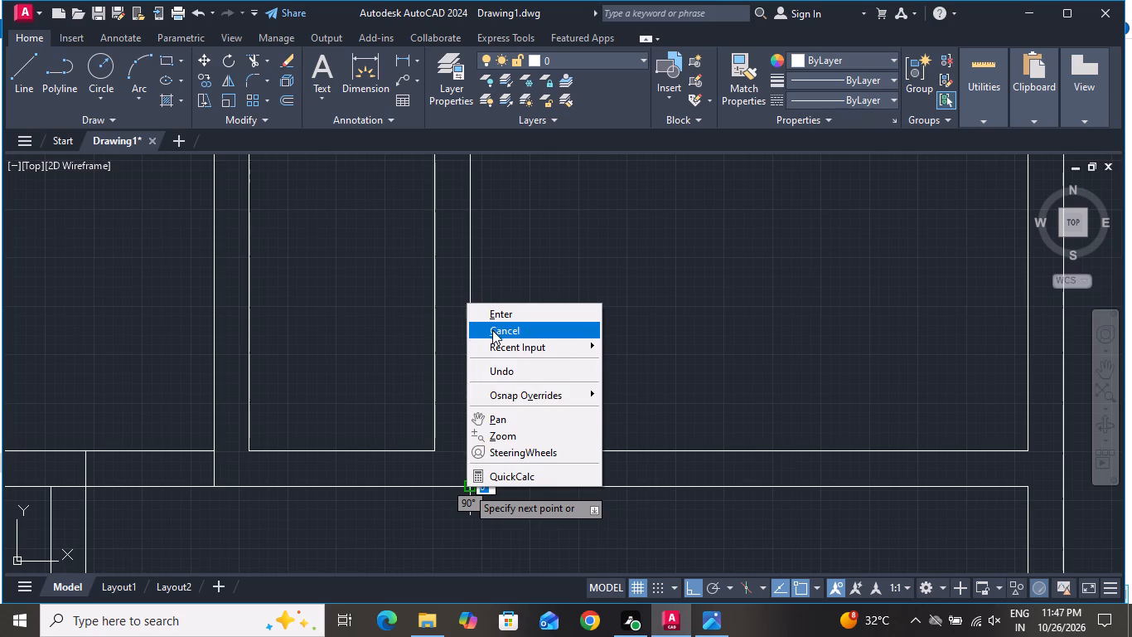
pyautogui.click(492, 329)
# Offset the short wall line 3" to the right to make the upper-right room's first door jamb.
pyautogui.write('O 3')
pyautogui.hotkey('shift', '"')
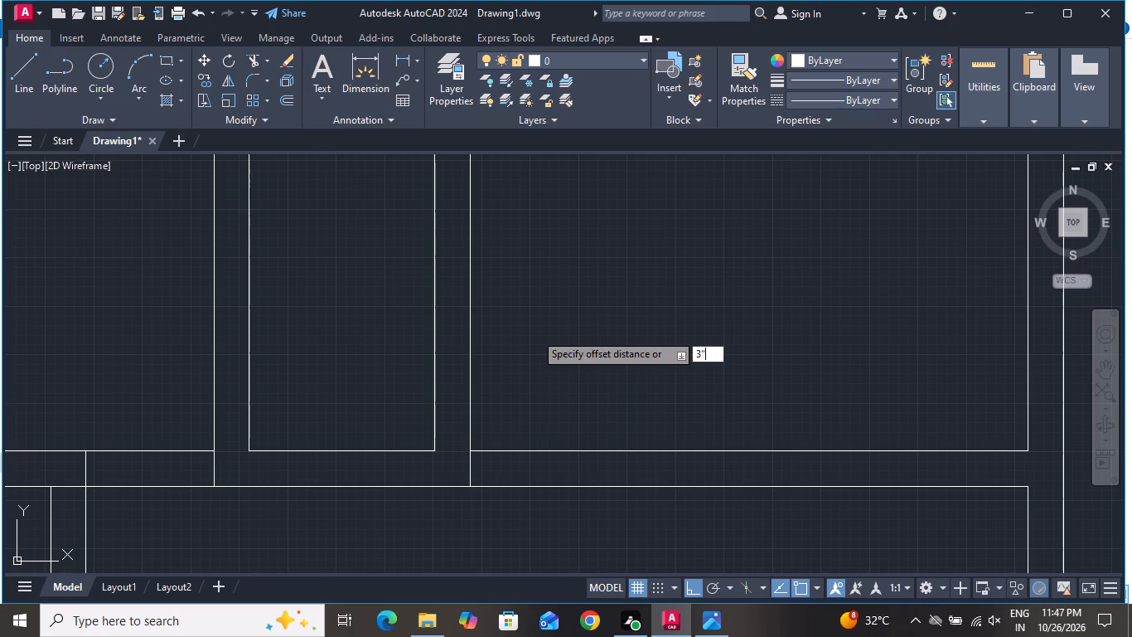
pyautogui.press('Return')
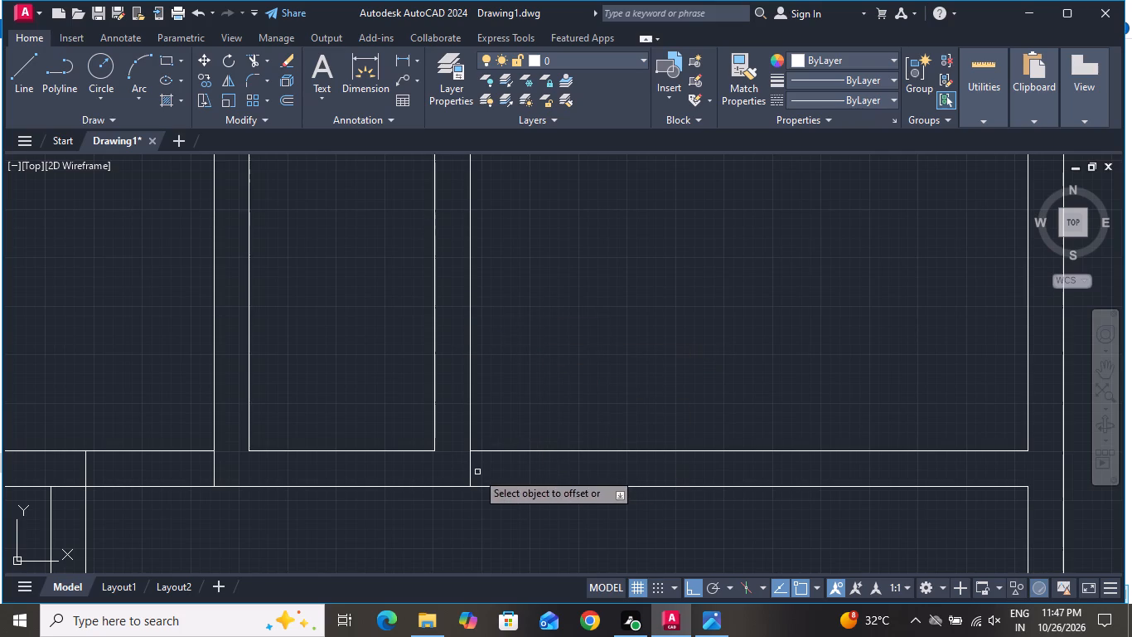
pyautogui.click(472, 469)
pyautogui.click(469, 469)
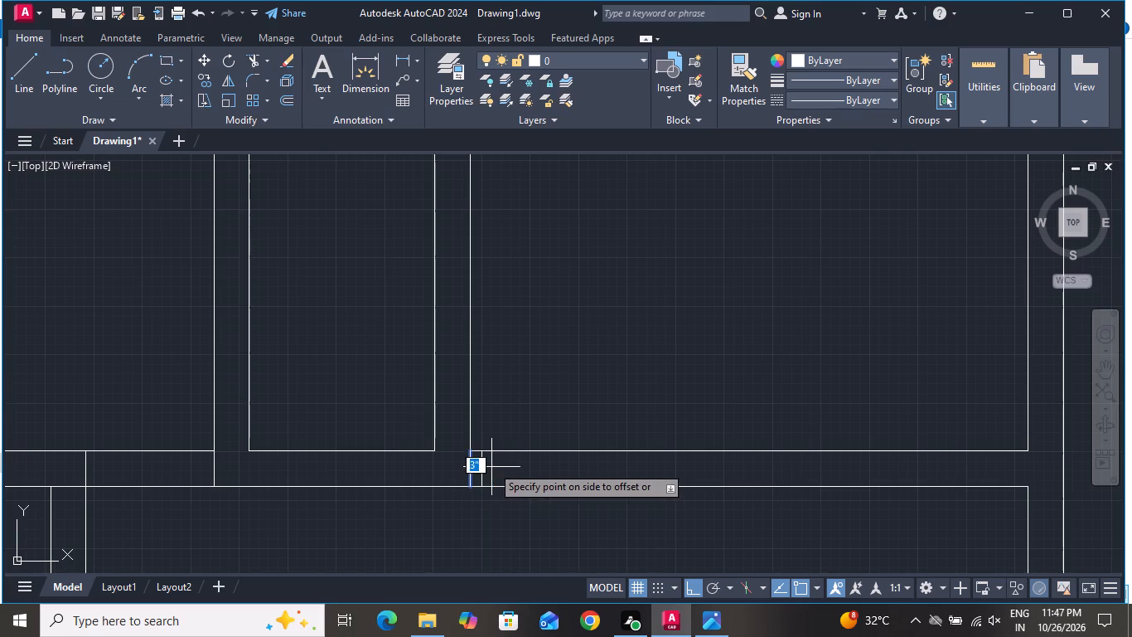
pyautogui.click(492, 464)
pyautogui.rightClick(496, 456)
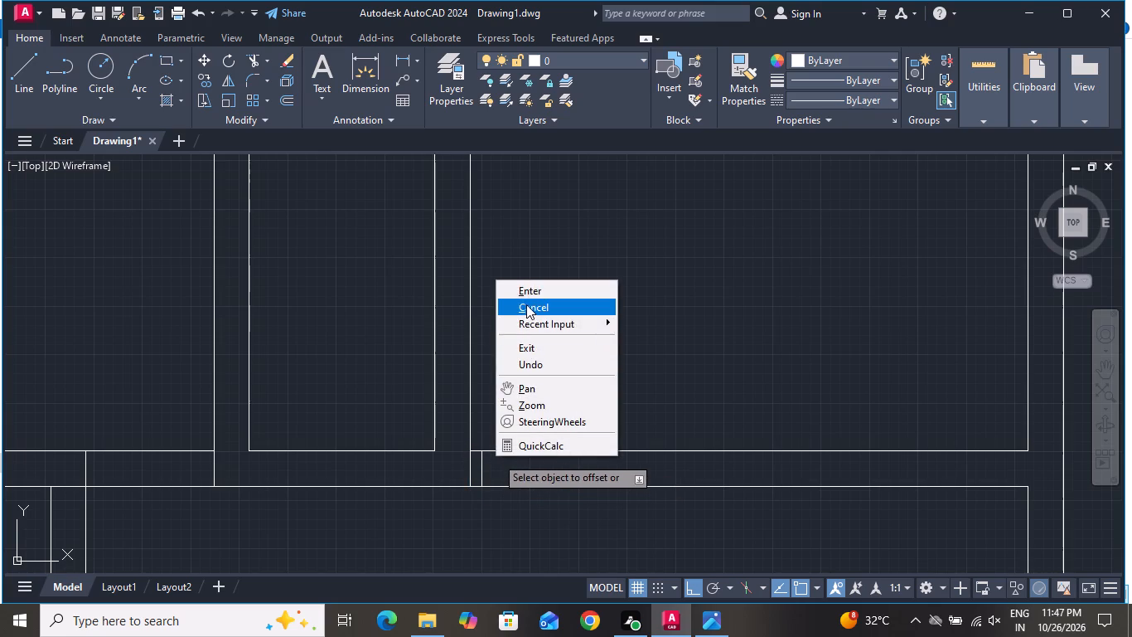
pyautogui.click(526, 304)
# Offset the door jamb line 3' to the right to mark the door opening's other side.
pyautogui.write('O')
pyautogui.press('space')
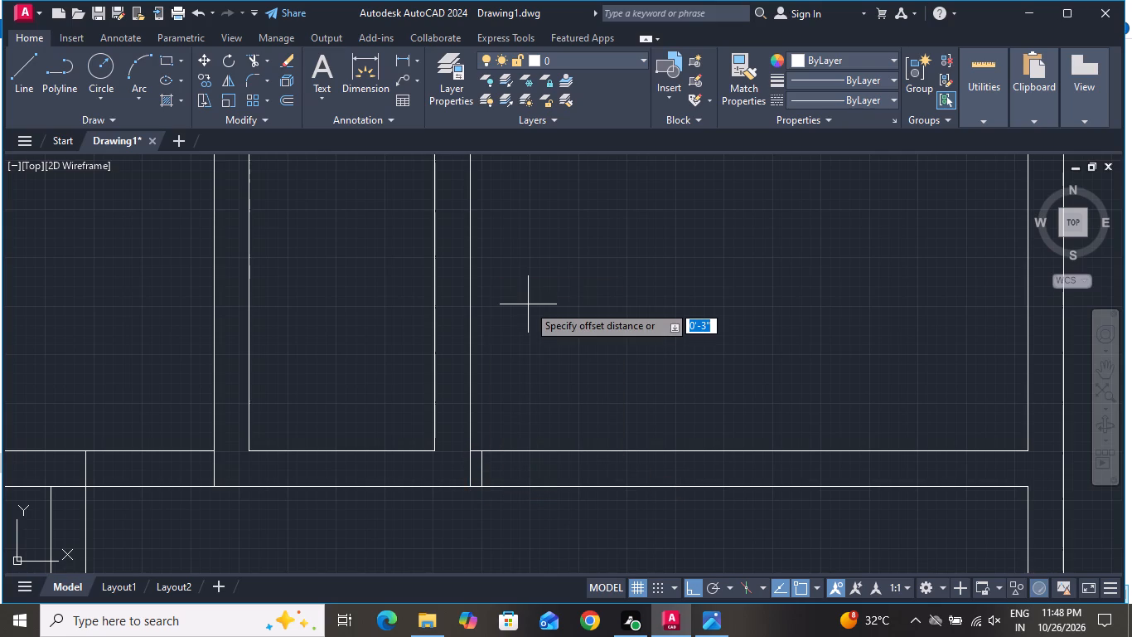
pyautogui.press('3')
pyautogui.press("'")
pyautogui.press('Return')
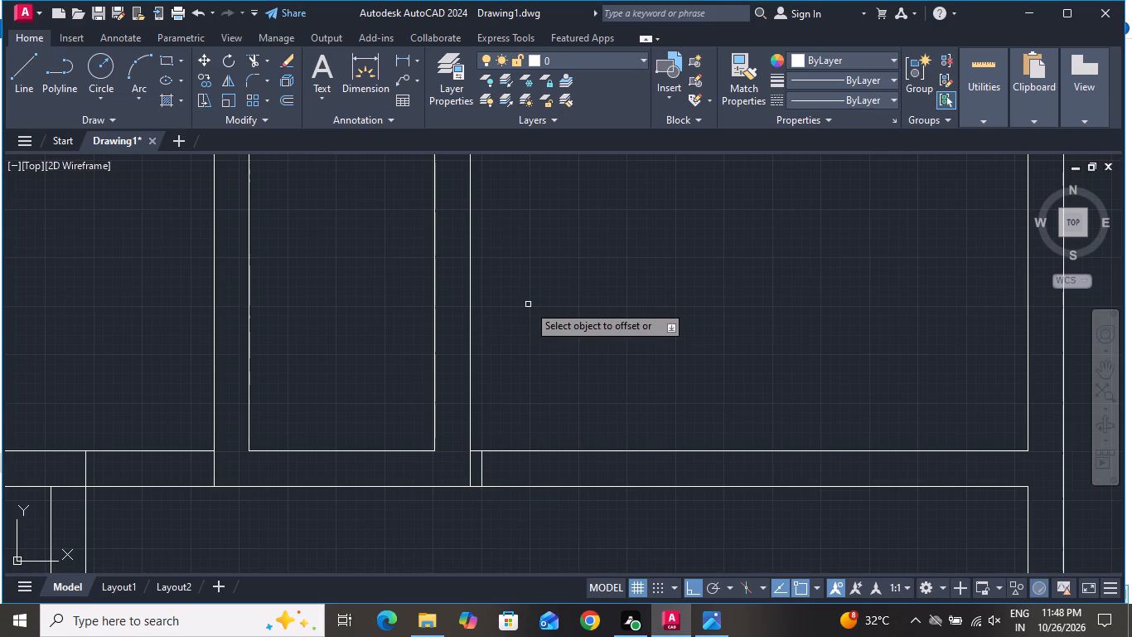
pyautogui.click(482, 462)
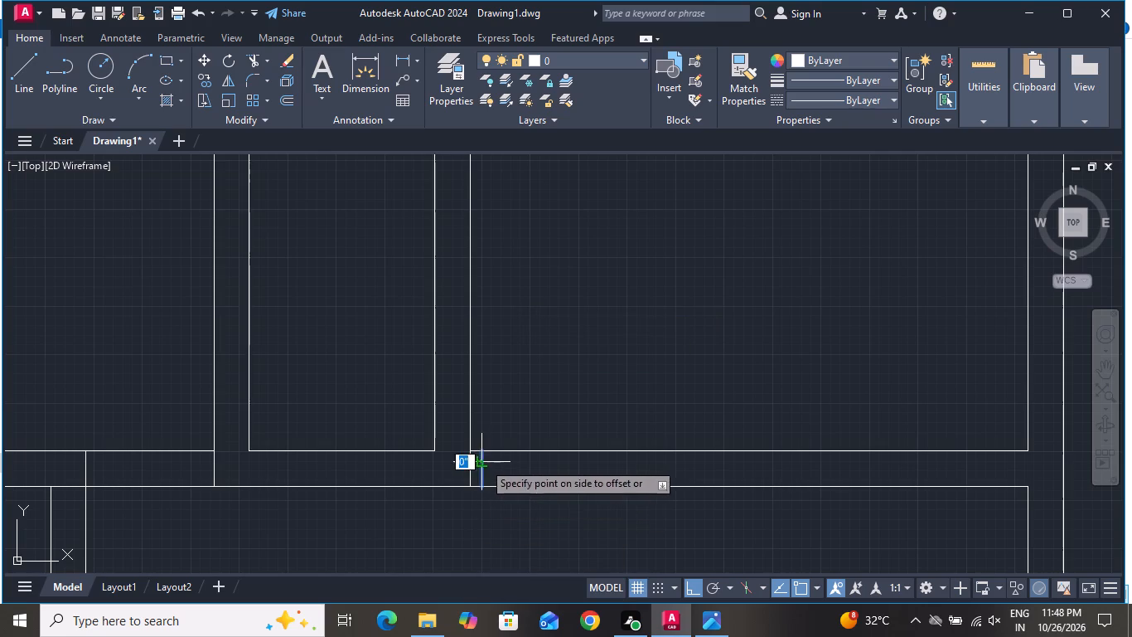
pyautogui.click(649, 458)
pyautogui.rightClick(654, 460)
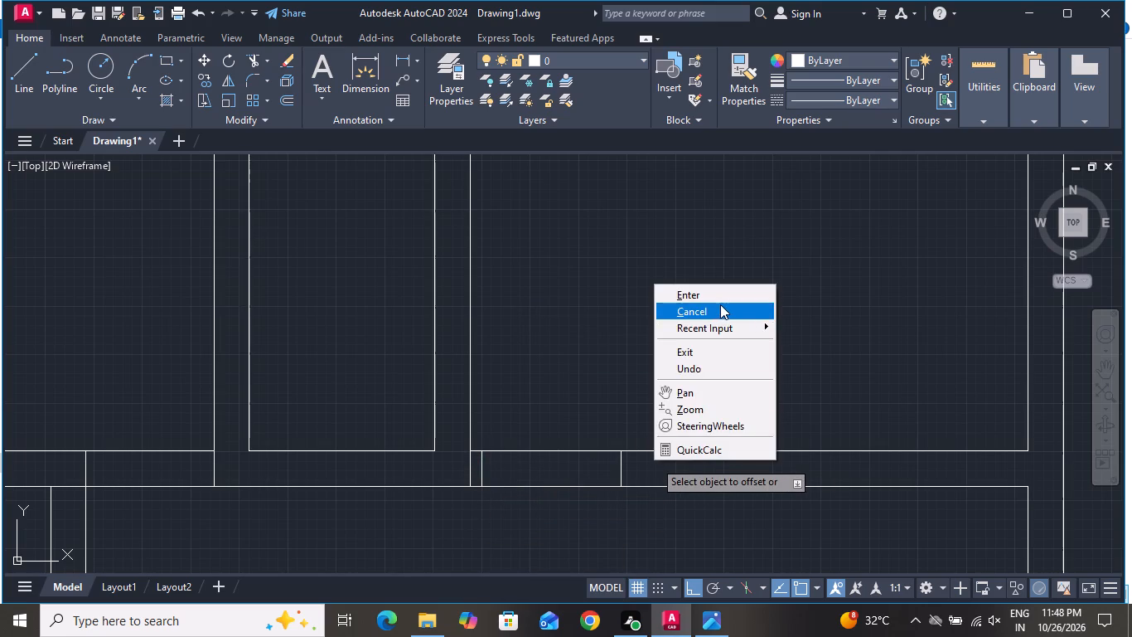
pyautogui.click(720, 304)
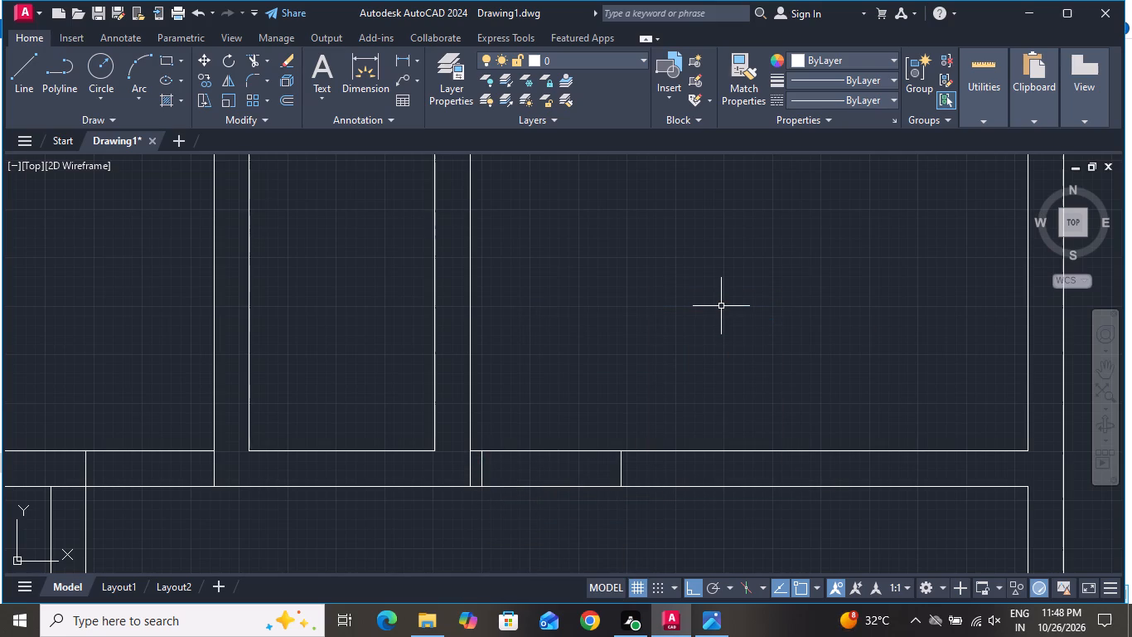
# Draw a 3' vertical door leaf line from the left jamb's midpoint up into the upper-right room.
pyautogui.click(26, 64)
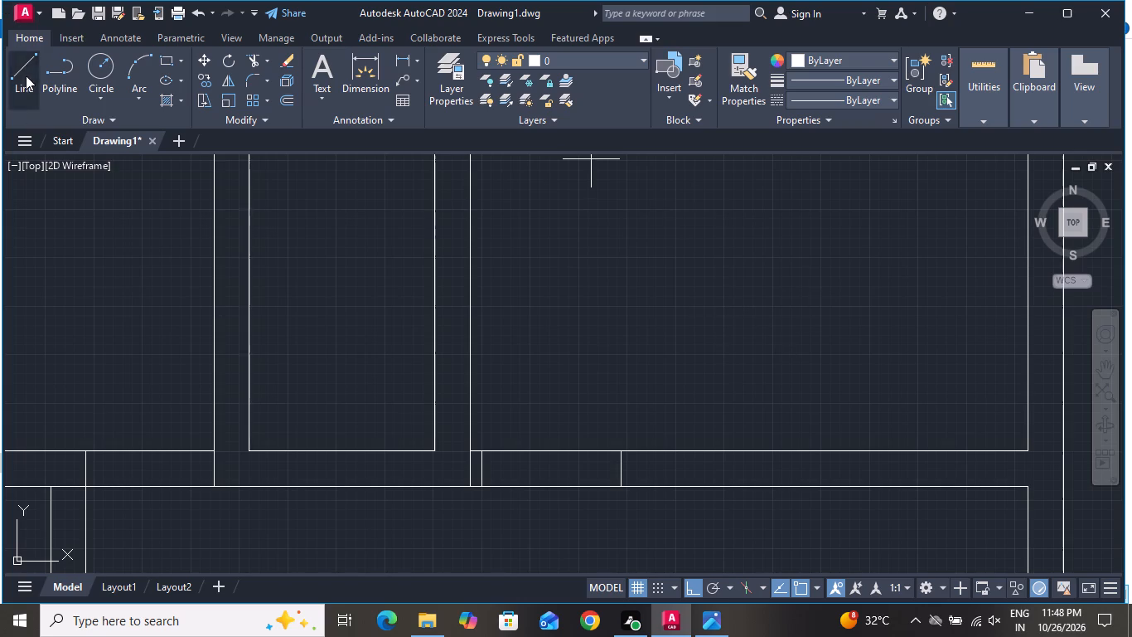
pyautogui.click(484, 467)
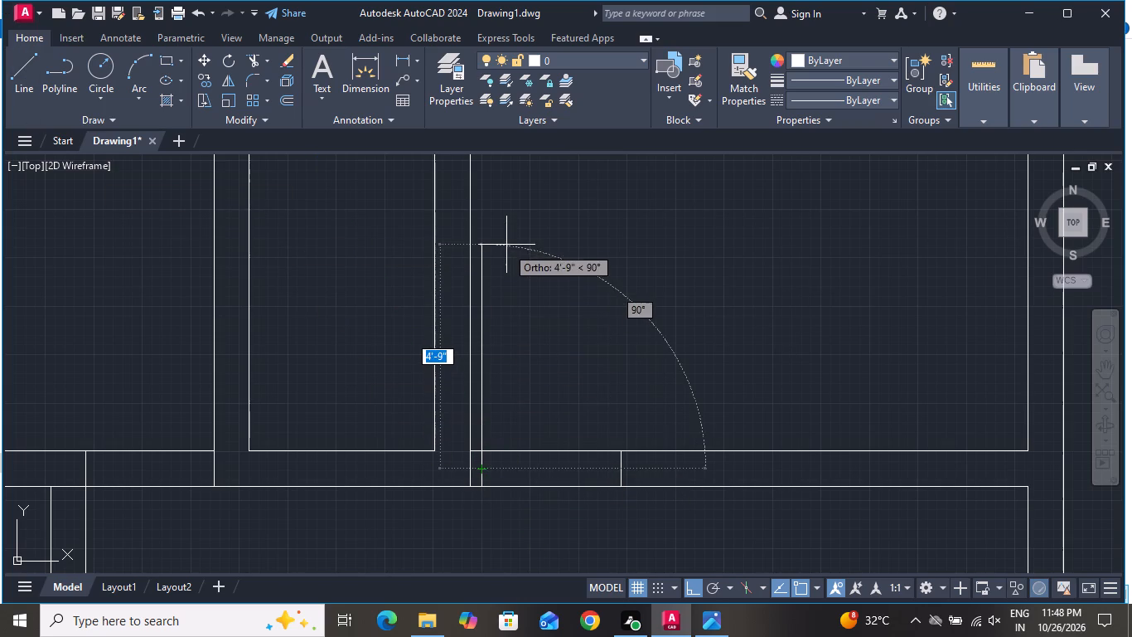
pyautogui.press('3')
pyautogui.press("'")
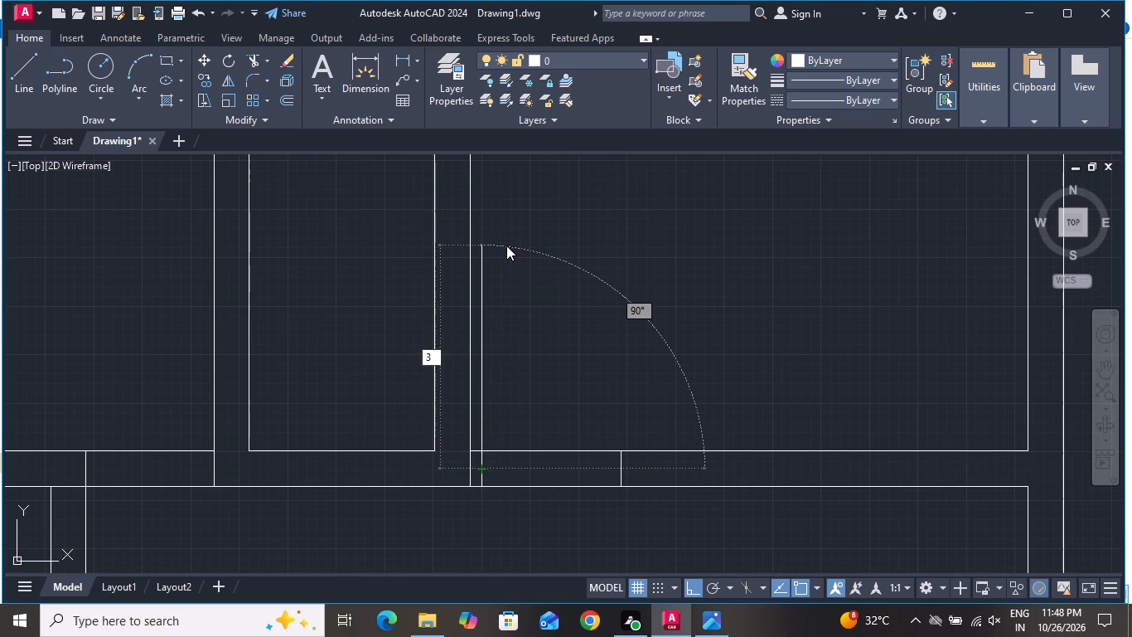
pyautogui.press('Return')
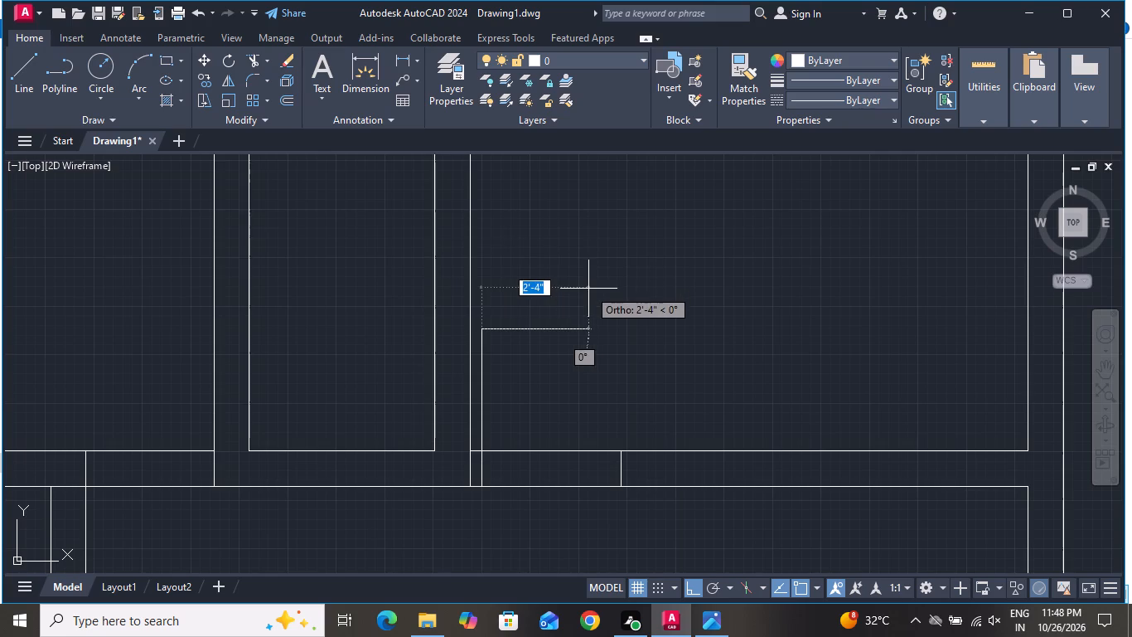
pyautogui.rightClick(588, 289)
pyautogui.click(606, 312)
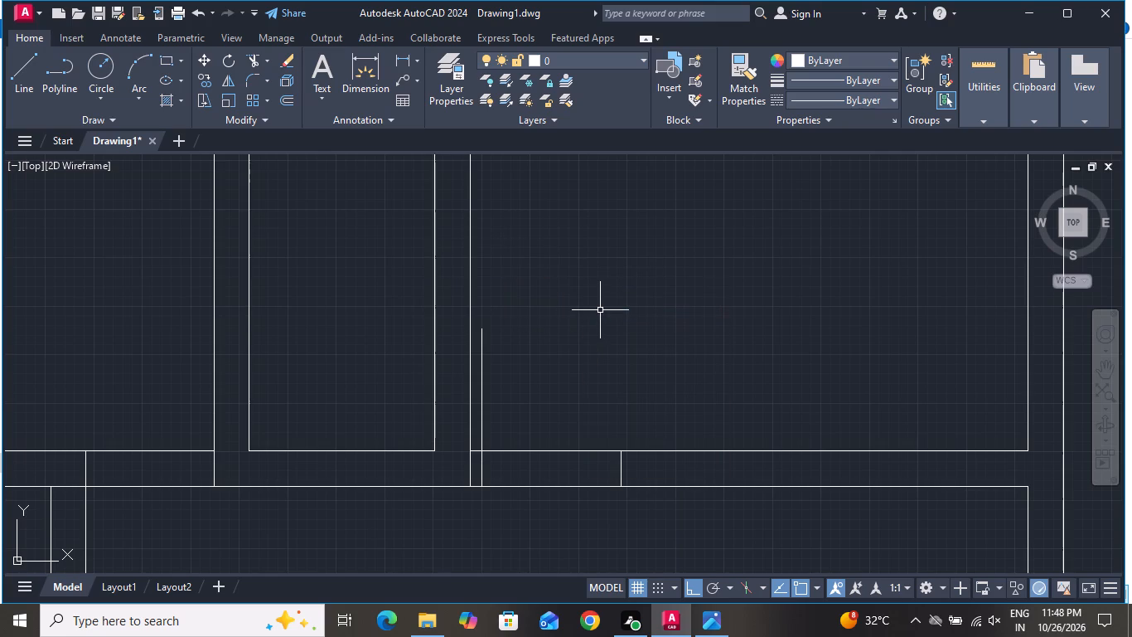
# Offset the upper-right room's door leaf line 2" to the right to give the leaf its thickness.
pyautogui.write('O')
pyautogui.press('space')
pyautogui.press('2')
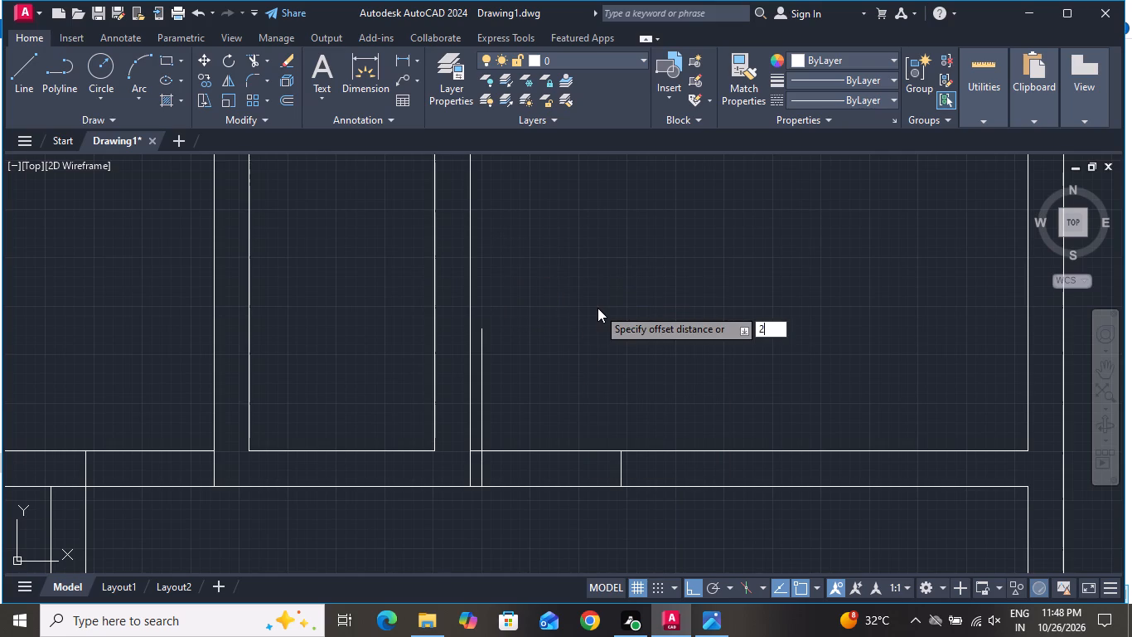
pyautogui.hotkey('shift', '"')
pyautogui.press('Return')
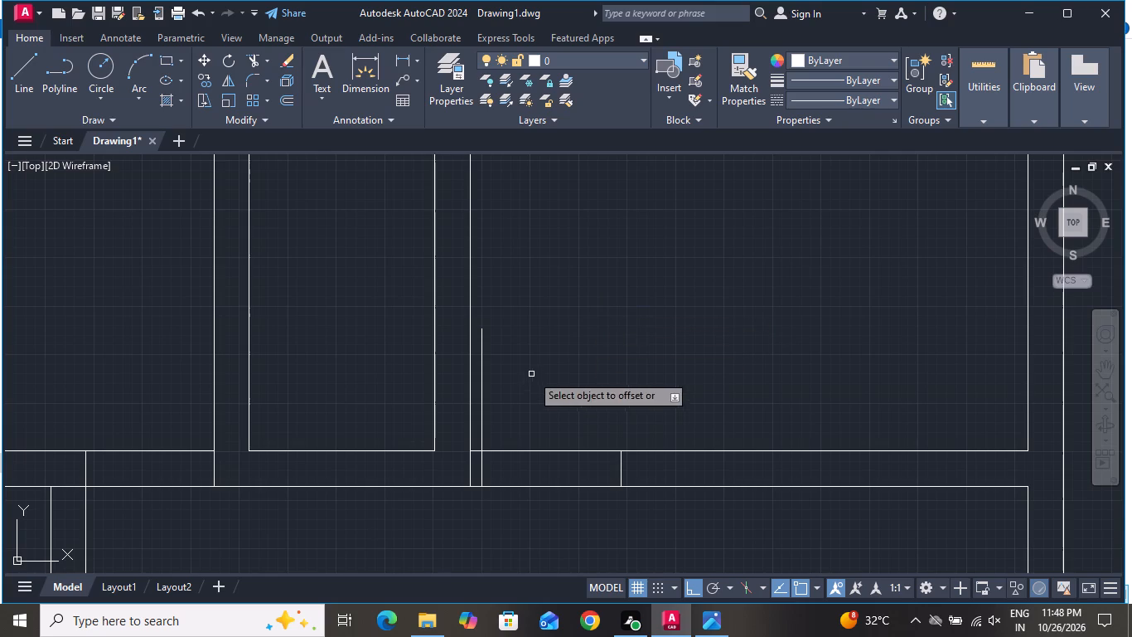
pyautogui.click(480, 404)
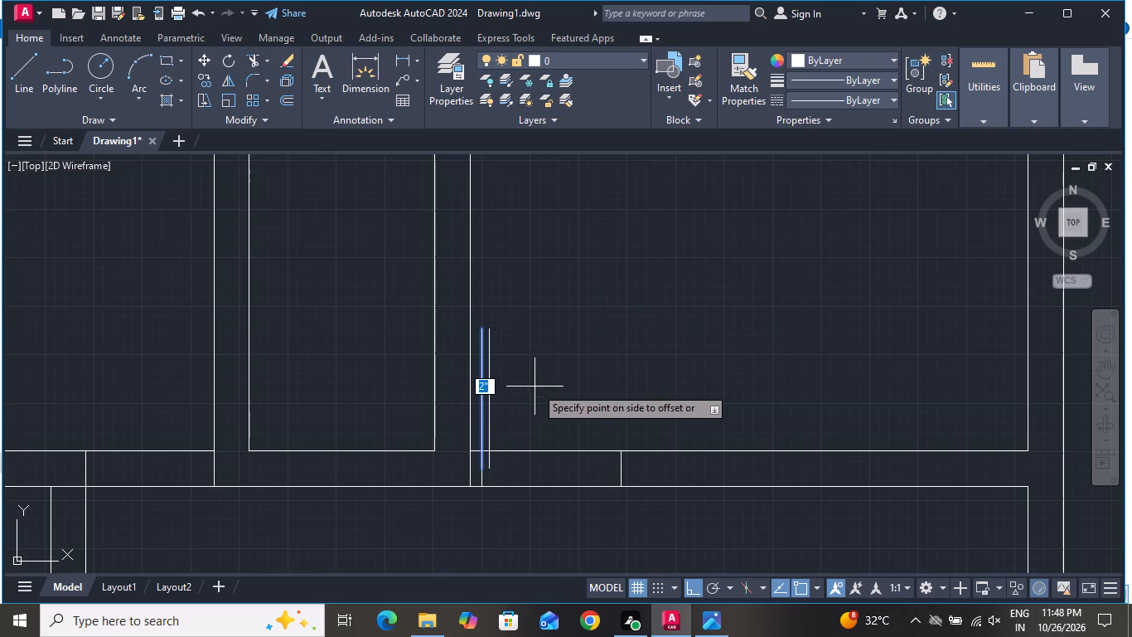
pyautogui.click(552, 372)
pyautogui.rightClick(552, 372)
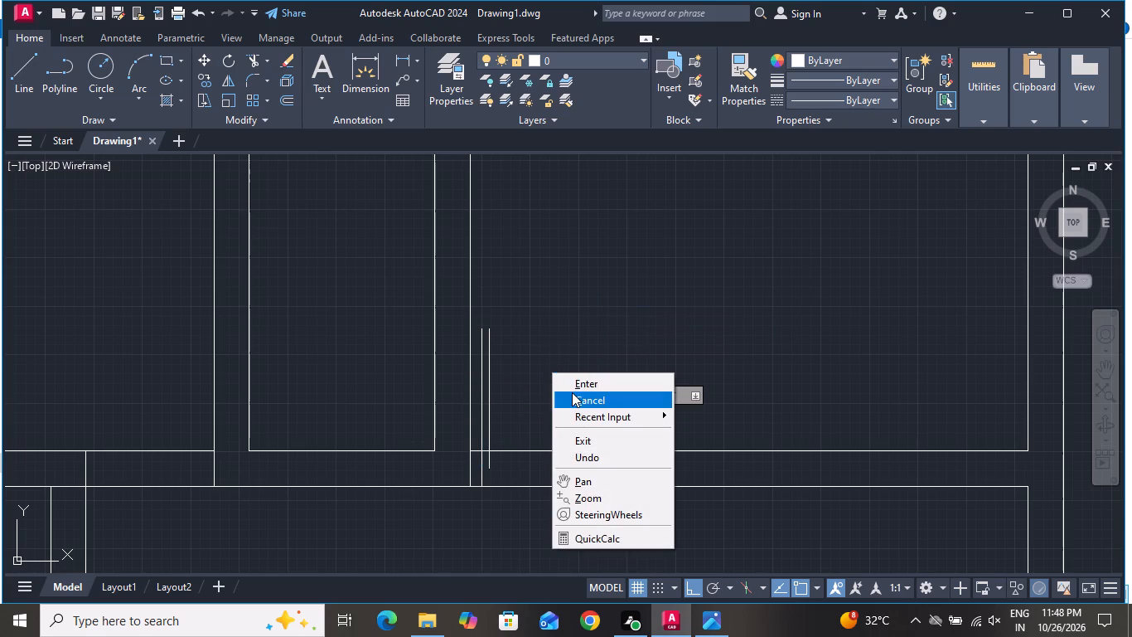
pyautogui.click(572, 392)
# Draw the door swing arc from the right jamb's midpoint through the offset leaf line's top to the original leaf line's top.
pyautogui.press('a')
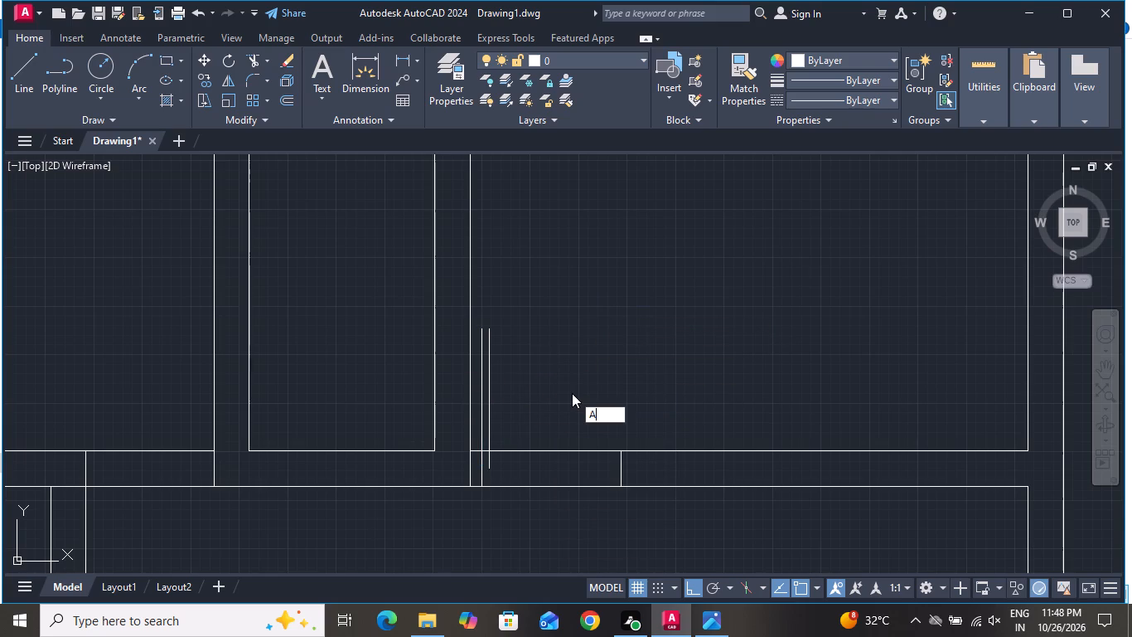
pyautogui.press('space')
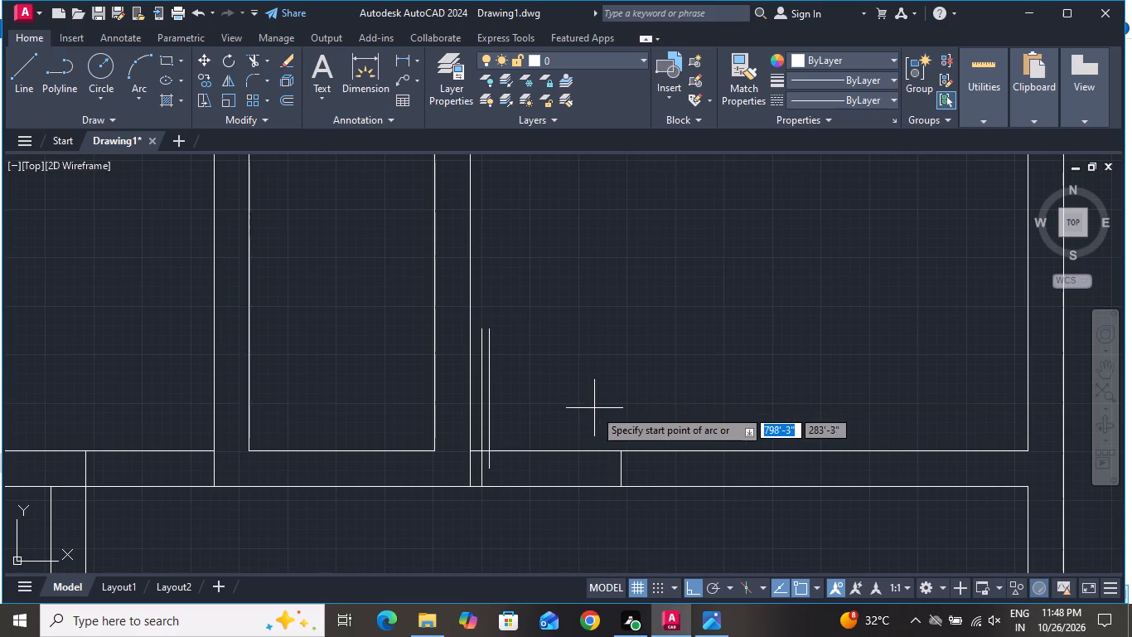
pyautogui.click(618, 469)
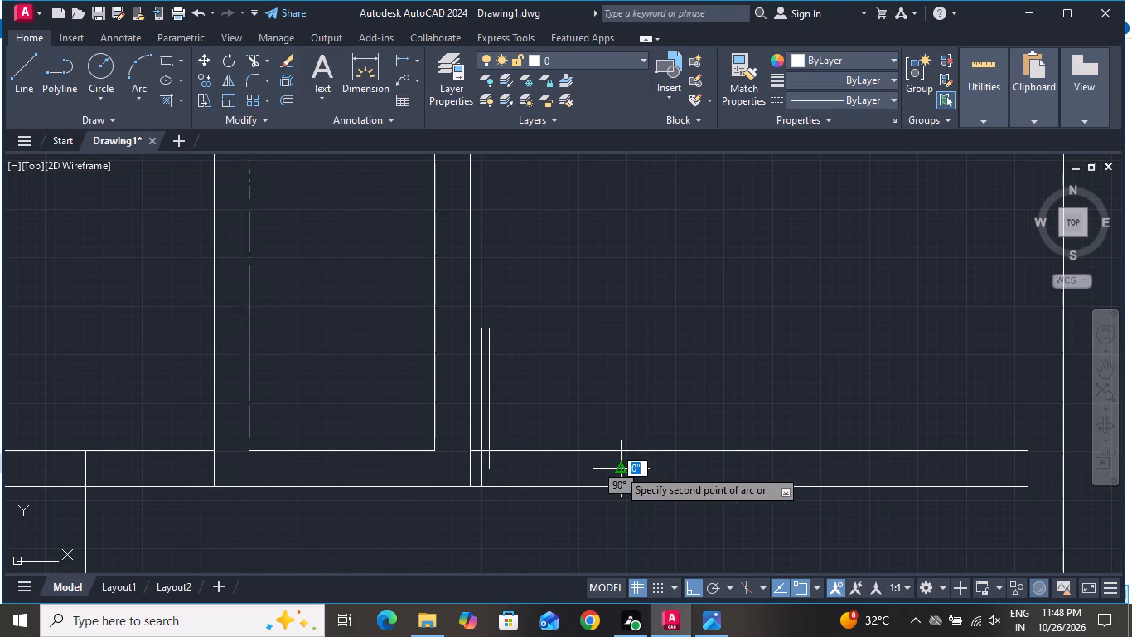
pyautogui.scroll(2, 477, 321)
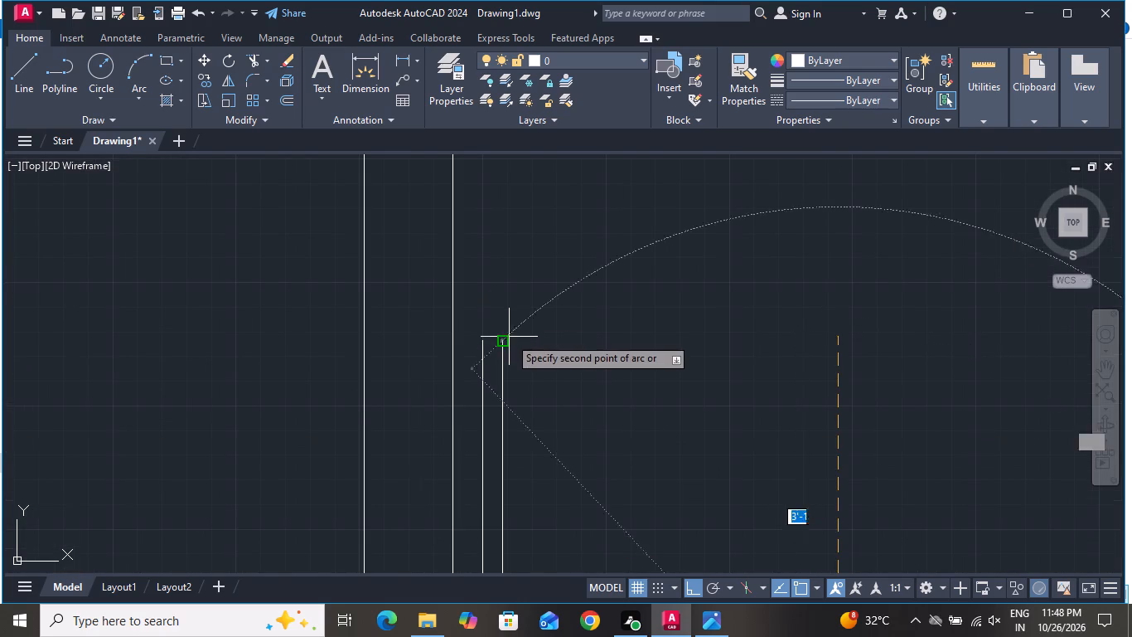
pyautogui.click(501, 340)
pyautogui.click(482, 342)
pyautogui.scroll(-3, 673, 332)
# Draw a short horizontal line closing the lower end of the door leaf, from the offset line to the left jamb.
pyautogui.click(16, 79)
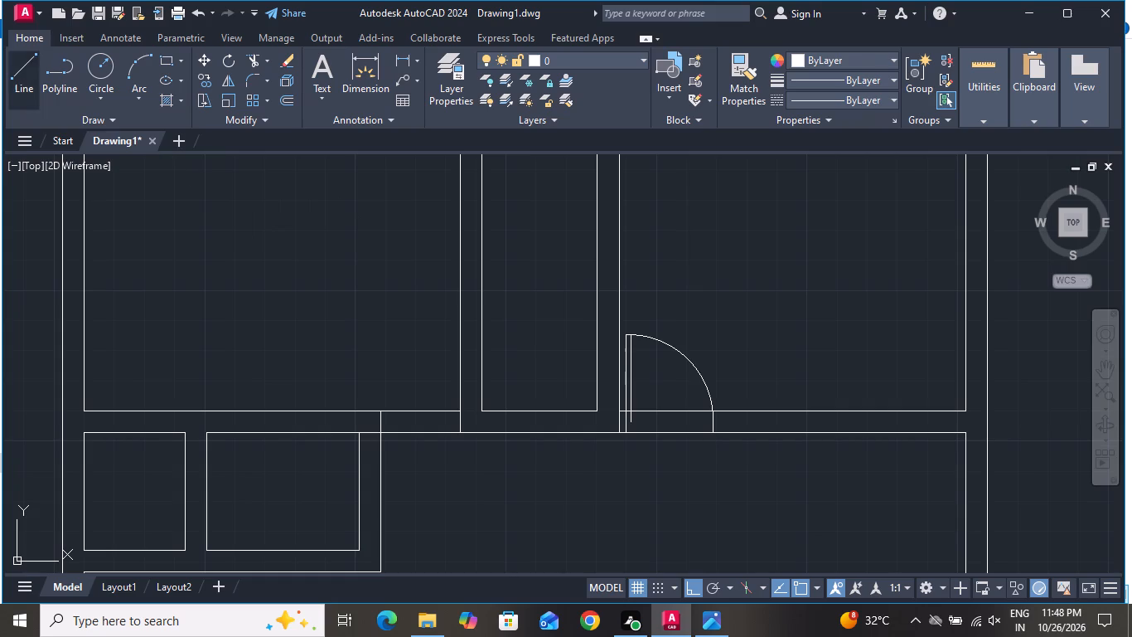
pyautogui.scroll(3, 670, 428)
pyautogui.scroll(-1, 680, 441)
pyautogui.scroll(3, 535, 385)
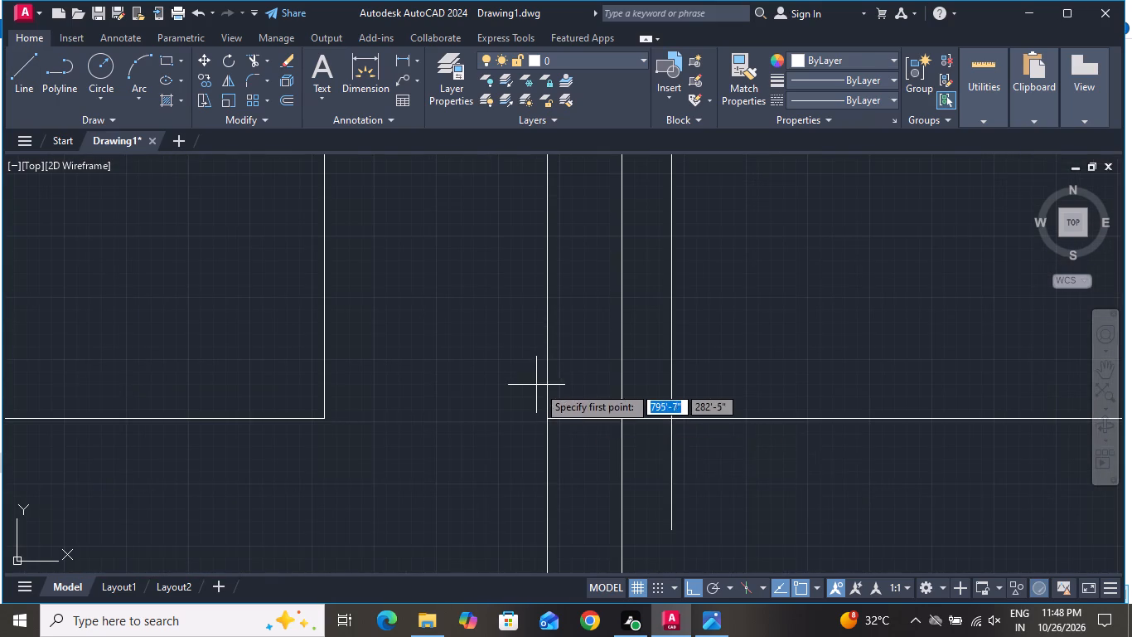
pyautogui.click(667, 529)
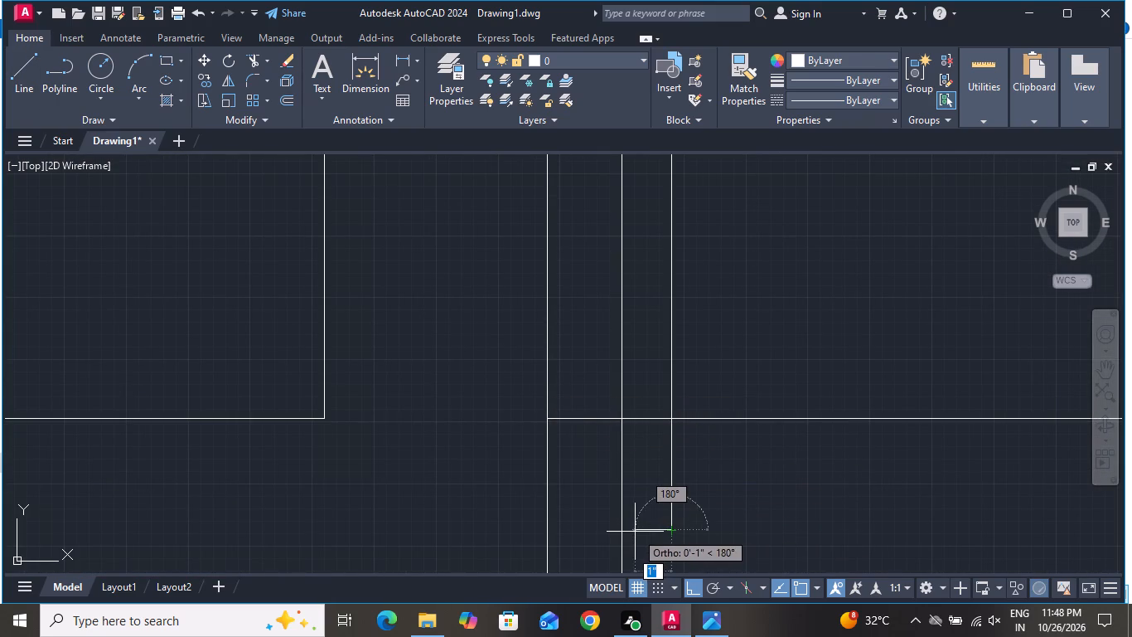
pyautogui.click(624, 536)
pyautogui.rightClick(624, 536)
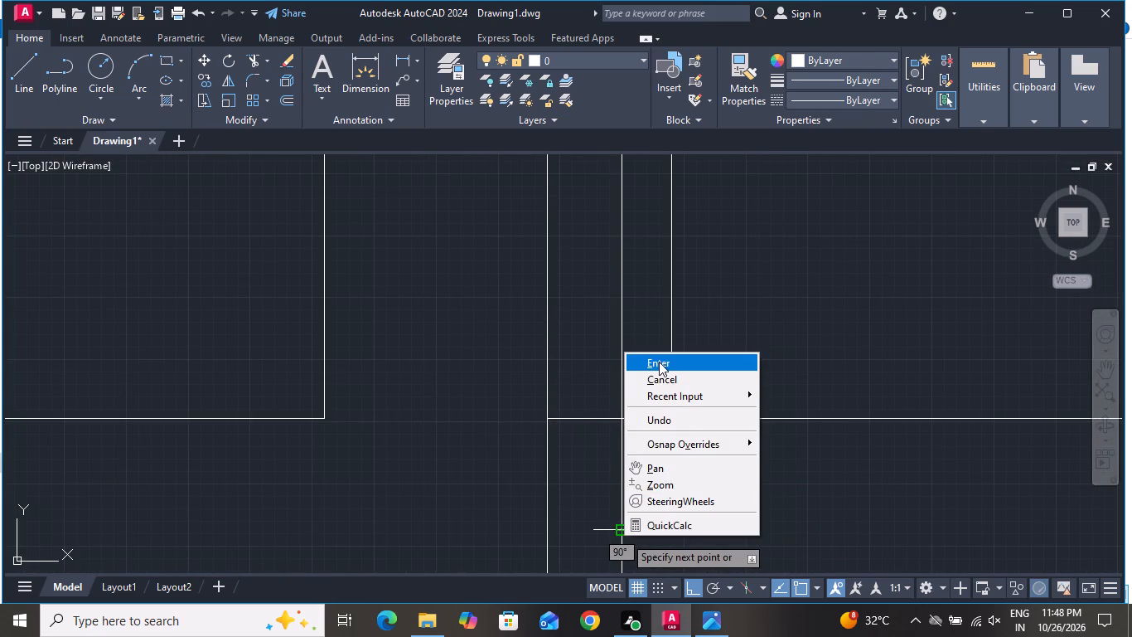
pyautogui.click(655, 376)
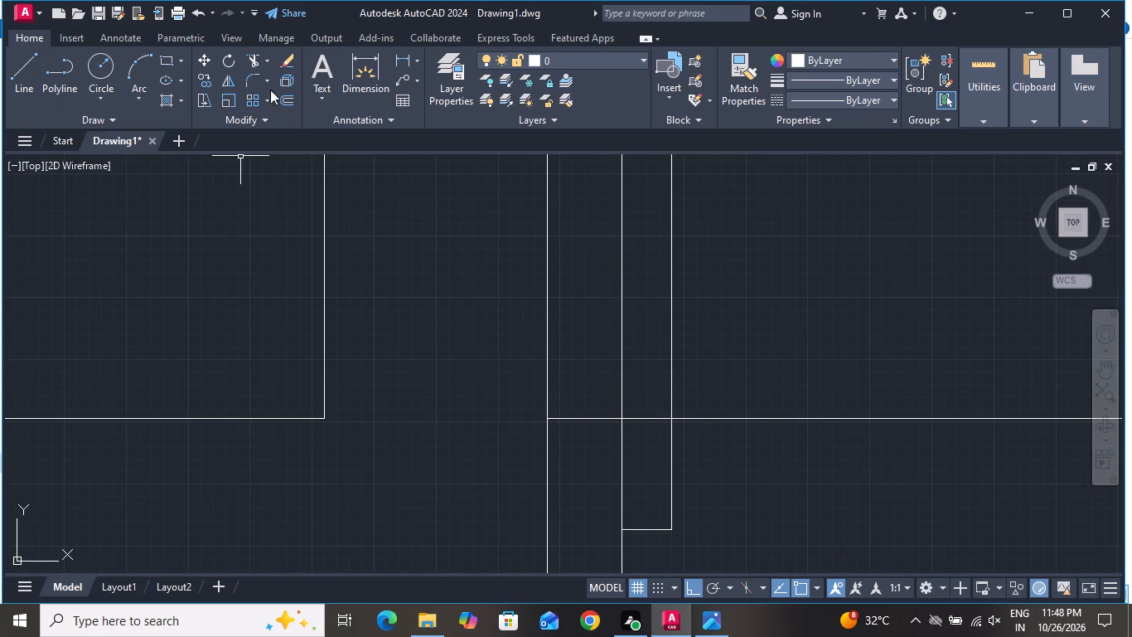
# Trim the jamb line segment at the door leaf's lower end and both wall lines across the upper-right room's door opening.
pyautogui.click(254, 56)
pyautogui.click(608, 463)
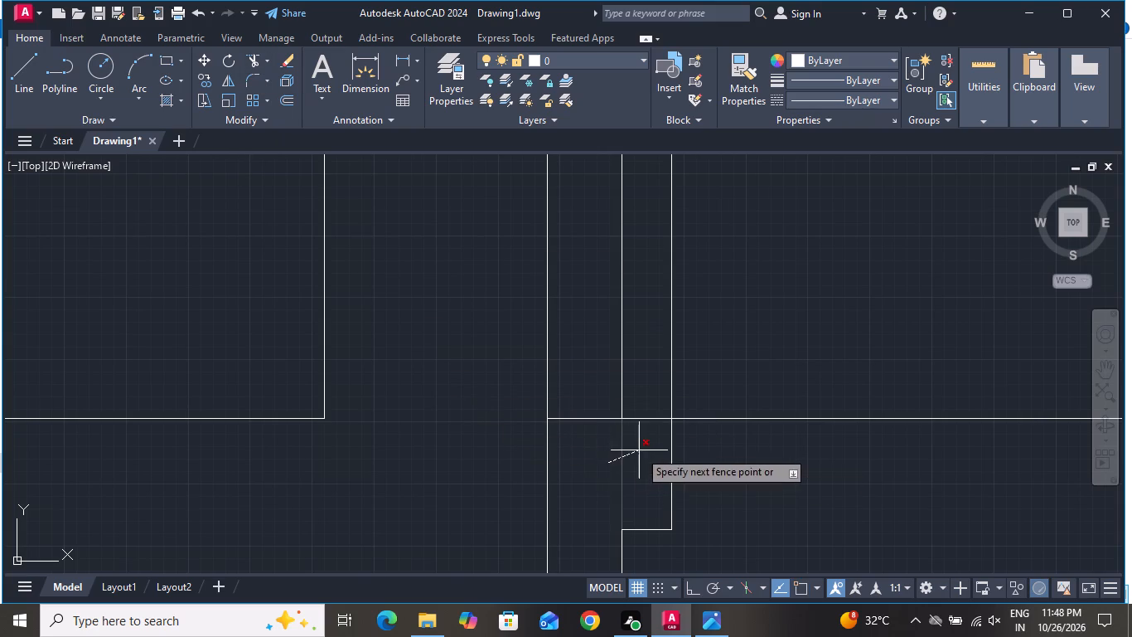
pyautogui.click(639, 450)
pyautogui.scroll(-3, 612, 479)
pyautogui.click(759, 440)
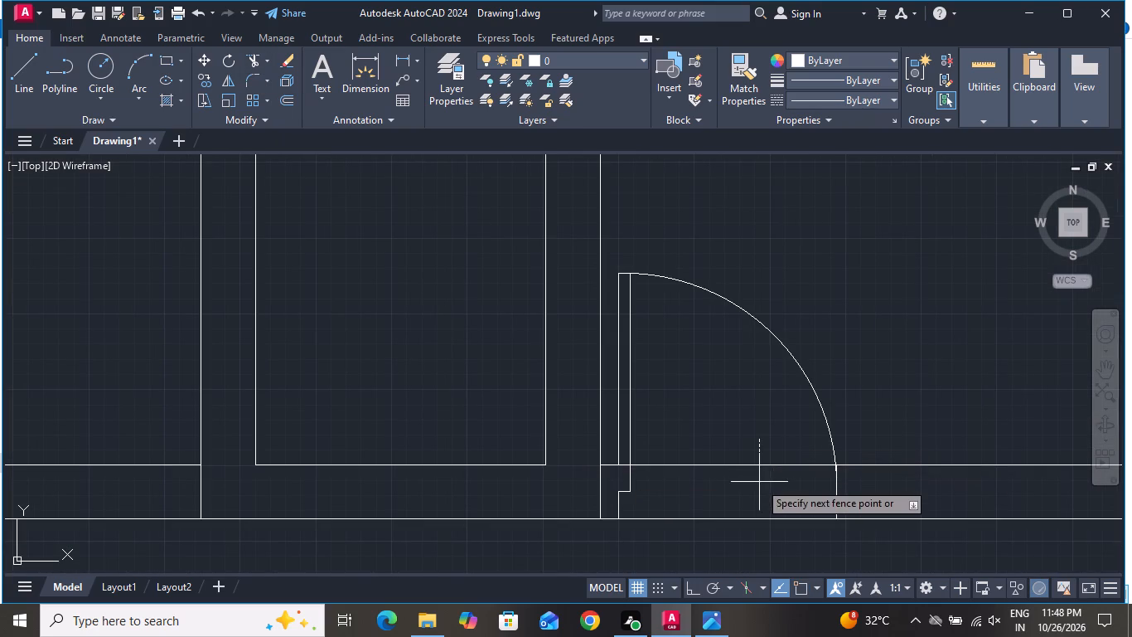
pyautogui.click(762, 536)
pyautogui.scroll(-1, 709, 484)
pyautogui.rightClick(786, 345)
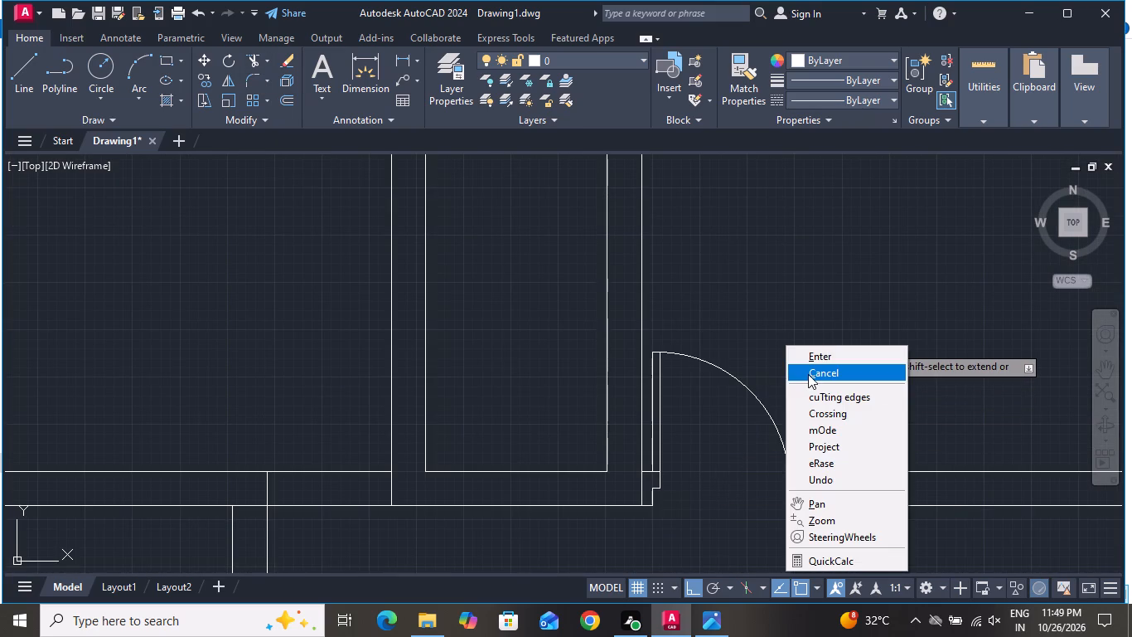
pyautogui.click(808, 374)
# Dimension the inner width of the narrow upper-middle room, placing the dimension above the outer wall.
pyautogui.scroll(-3, 813, 389)
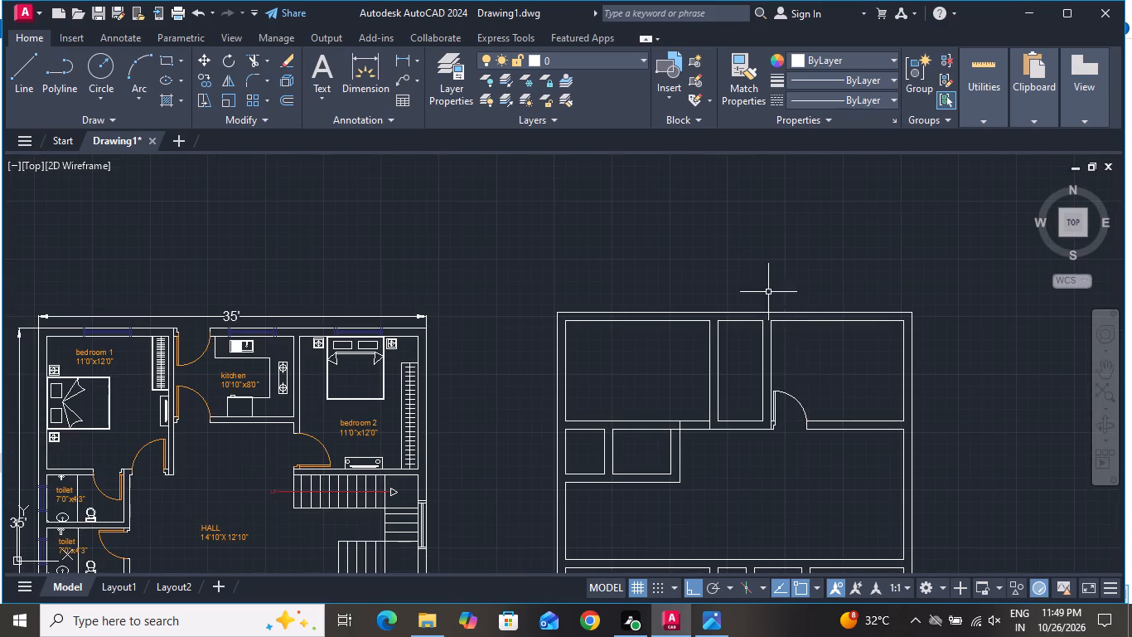
pyautogui.scroll(3, 766, 288)
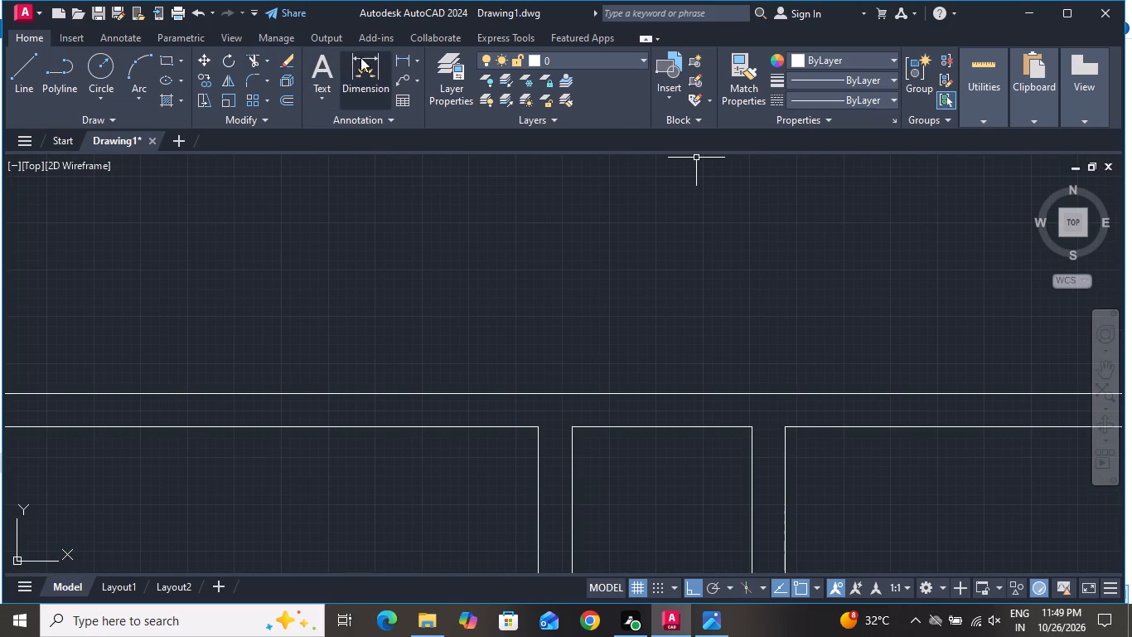
pyautogui.click(404, 66)
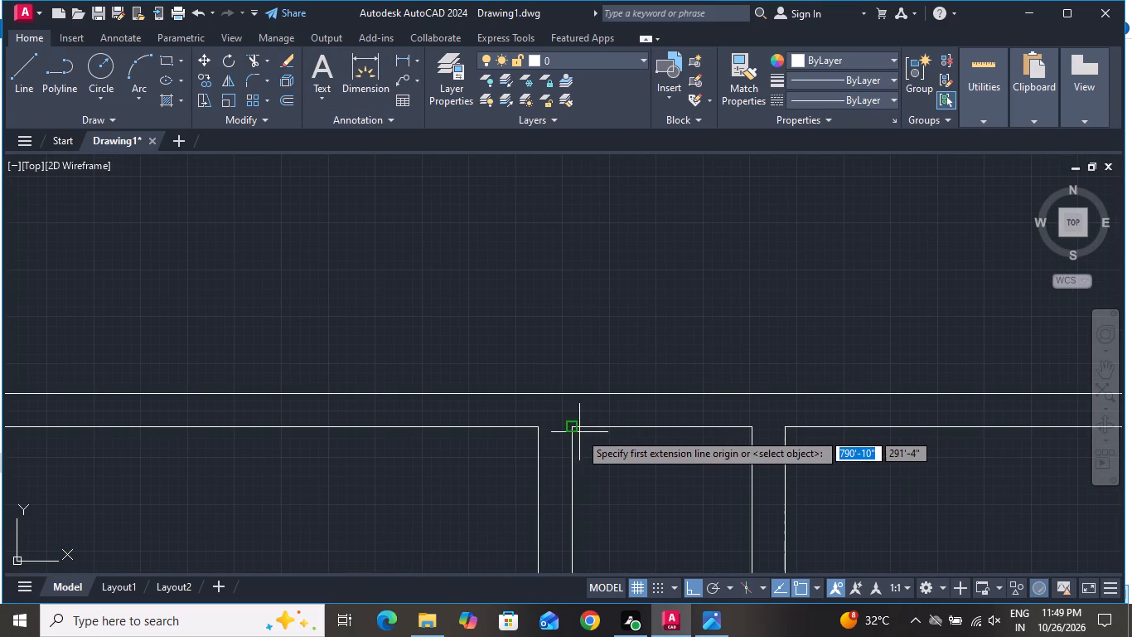
pyautogui.click(569, 429)
pyautogui.click(751, 425)
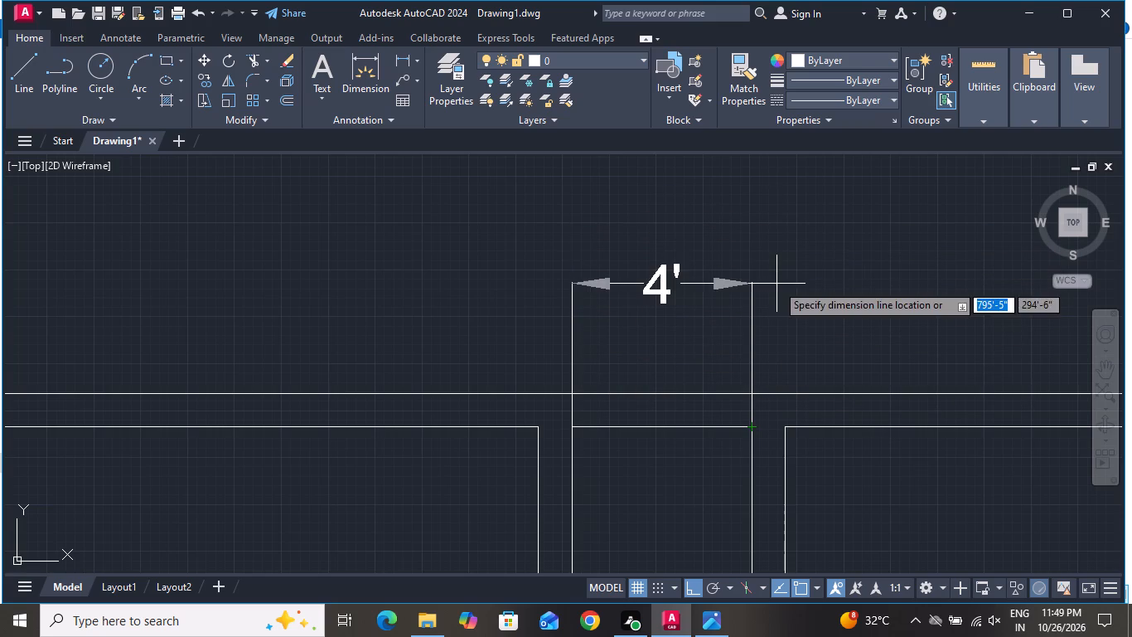
pyautogui.moveTo(763, 264); pyautogui.dragTo(757, 294)
# Try to delete the dimension above the narrow upper-middle room.
pyautogui.moveTo(757, 284); pyautogui.dragTo(757, 300)
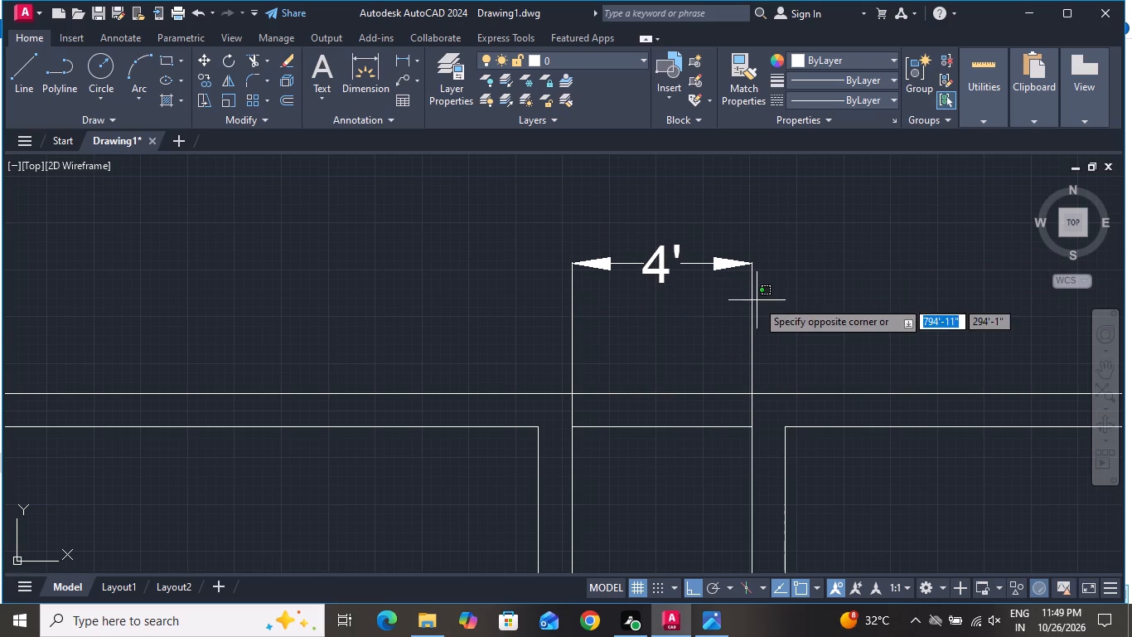
pyautogui.moveTo(757, 278); pyautogui.dragTo(752, 312)
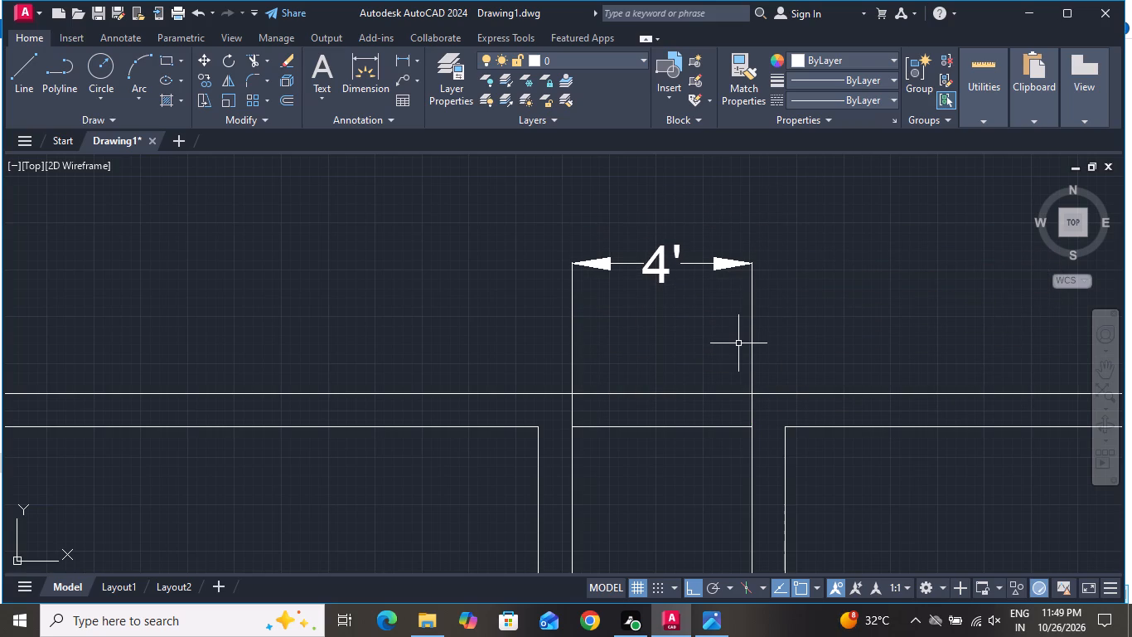
pyautogui.press('Delete')
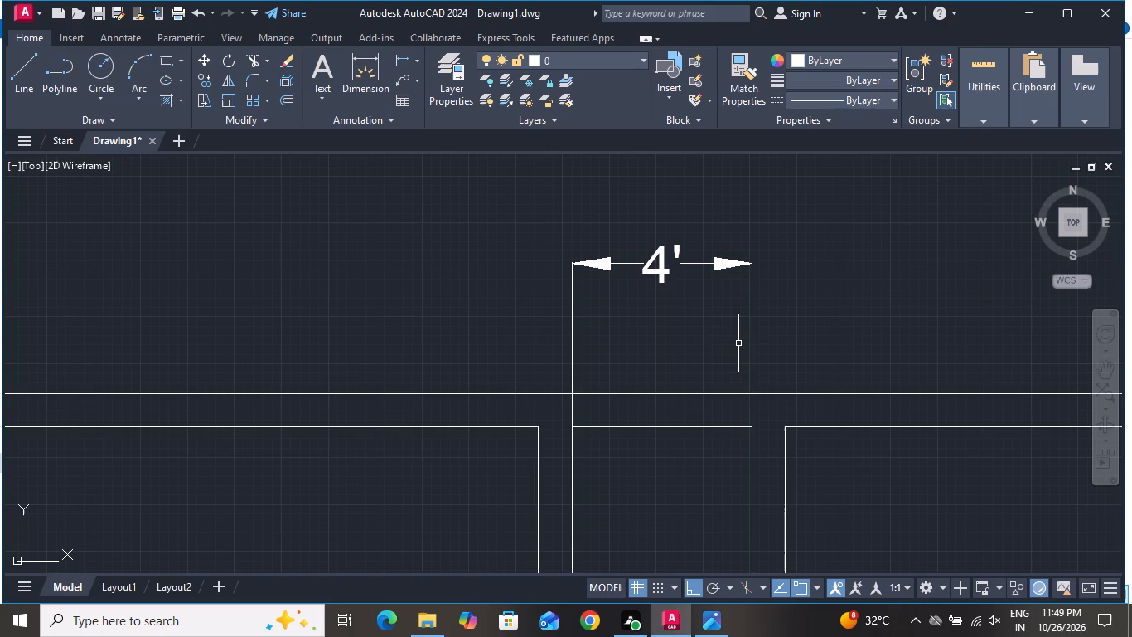
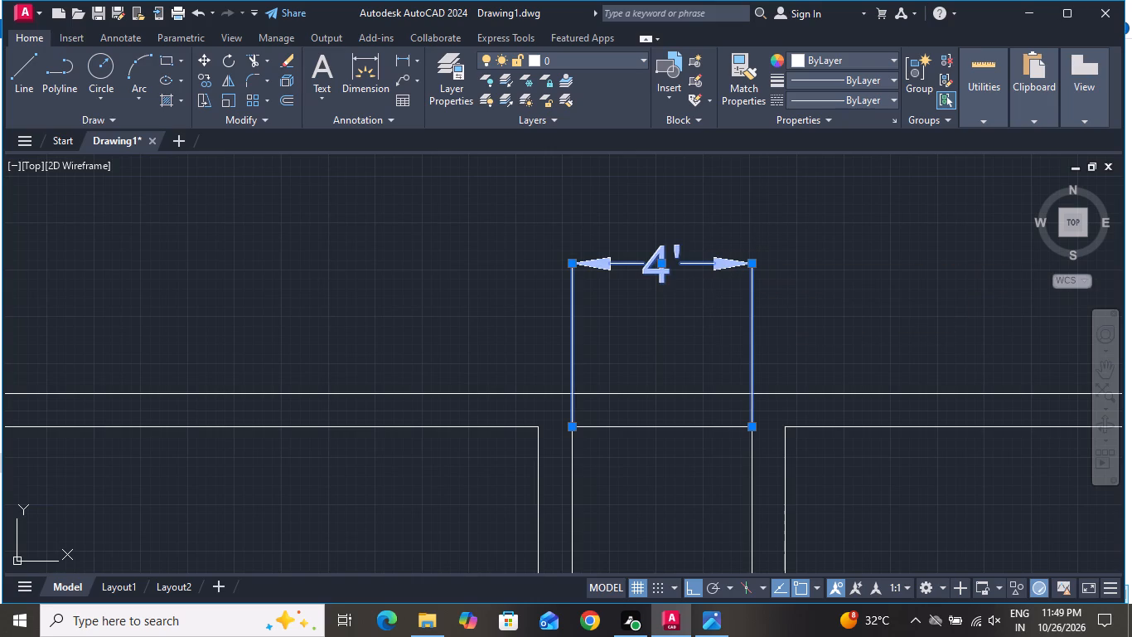
# Draw a vertical line across the top outer wall, up from the narrow upper-middle room's upper-right inner corner.
pyautogui.click(36, 75)
pyautogui.scroll(1, 724, 483)
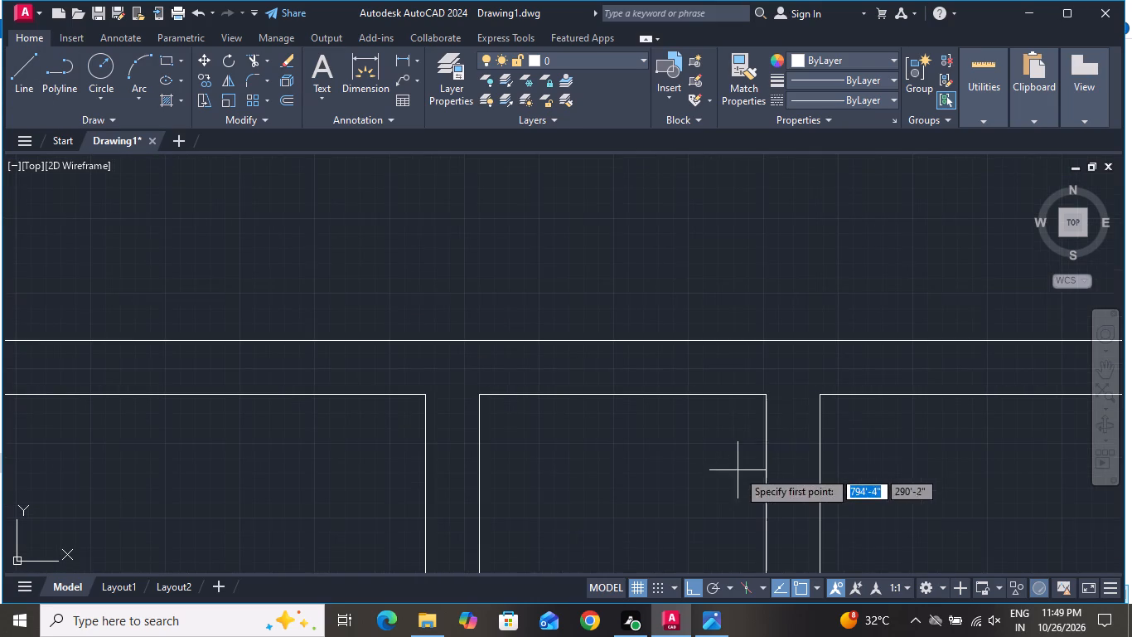
pyautogui.click(768, 396)
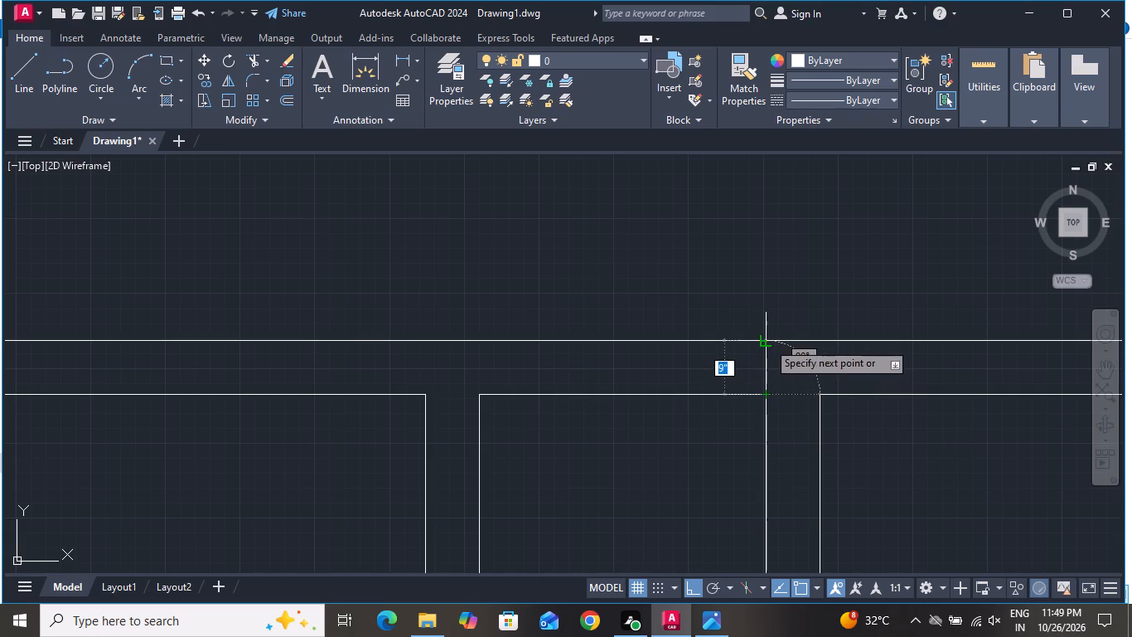
pyautogui.click(767, 342)
pyautogui.rightClick(767, 342)
pyautogui.click(780, 357)
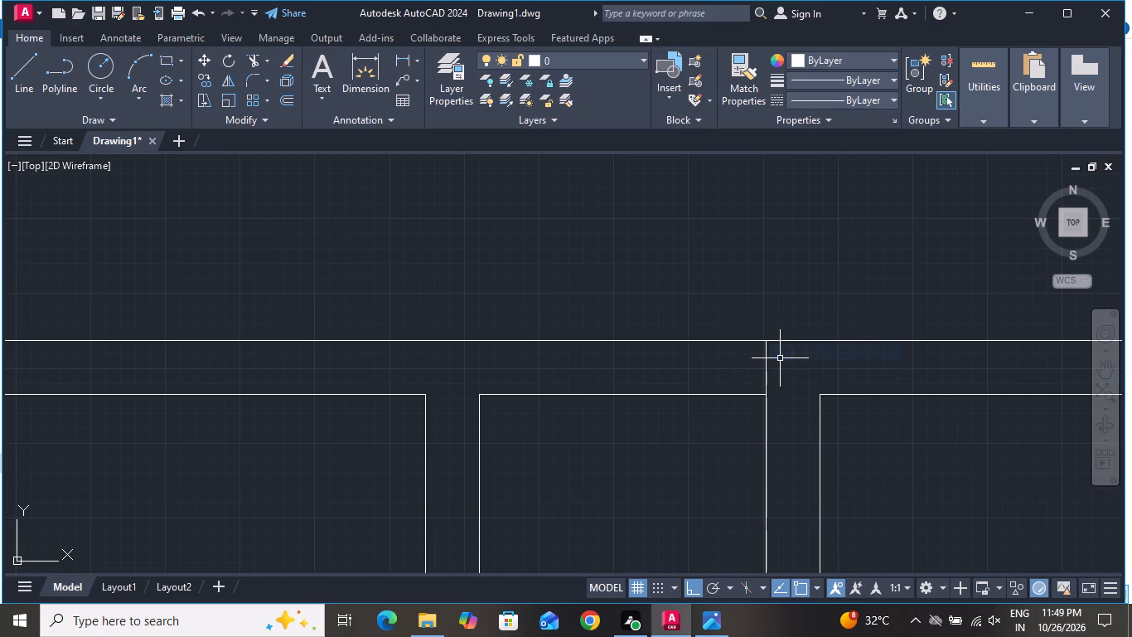
# Offset the short vertical line in the top wall 3" to the left to form the door's right jamb.
pyautogui.write('O 3')
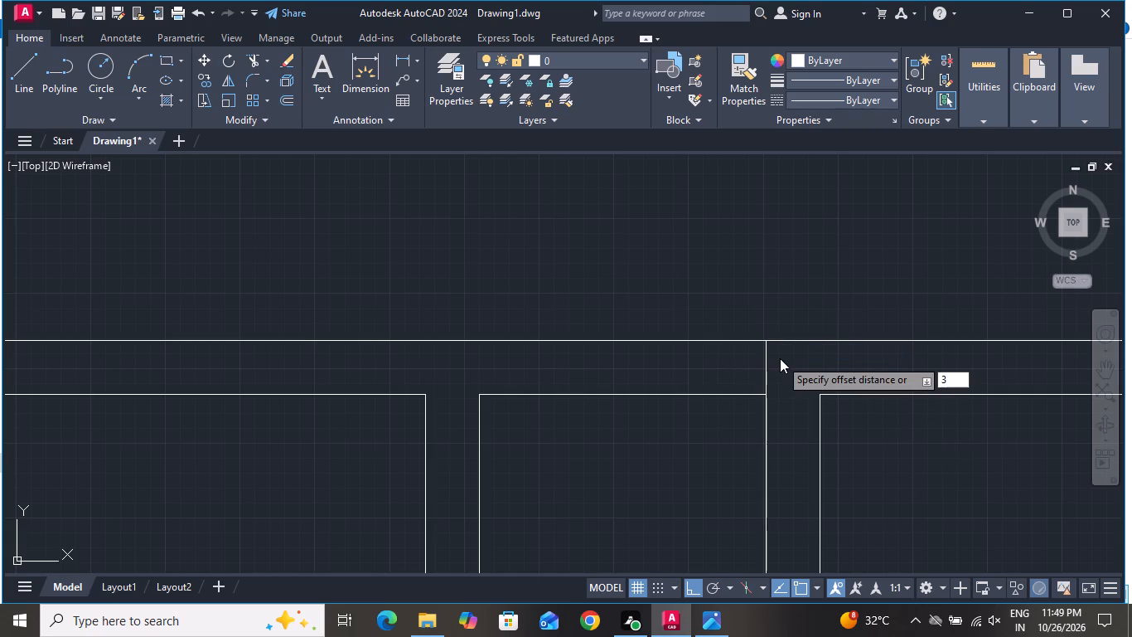
pyautogui.hotkey('shift', '"')
pyautogui.press('Return')
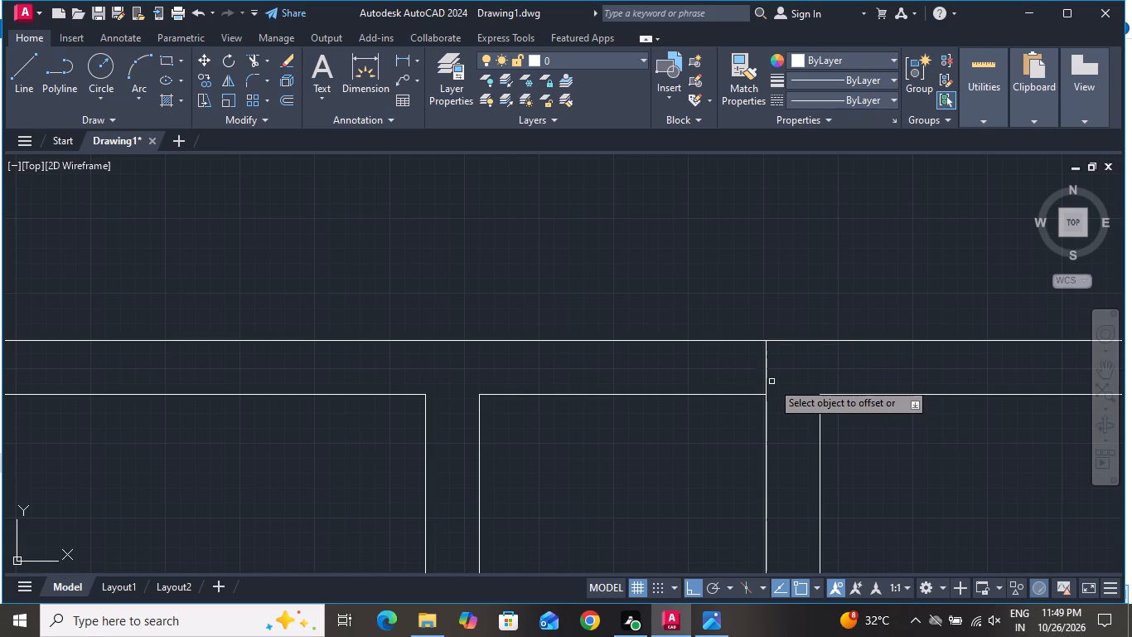
pyautogui.click(764, 390)
pyautogui.click(746, 385)
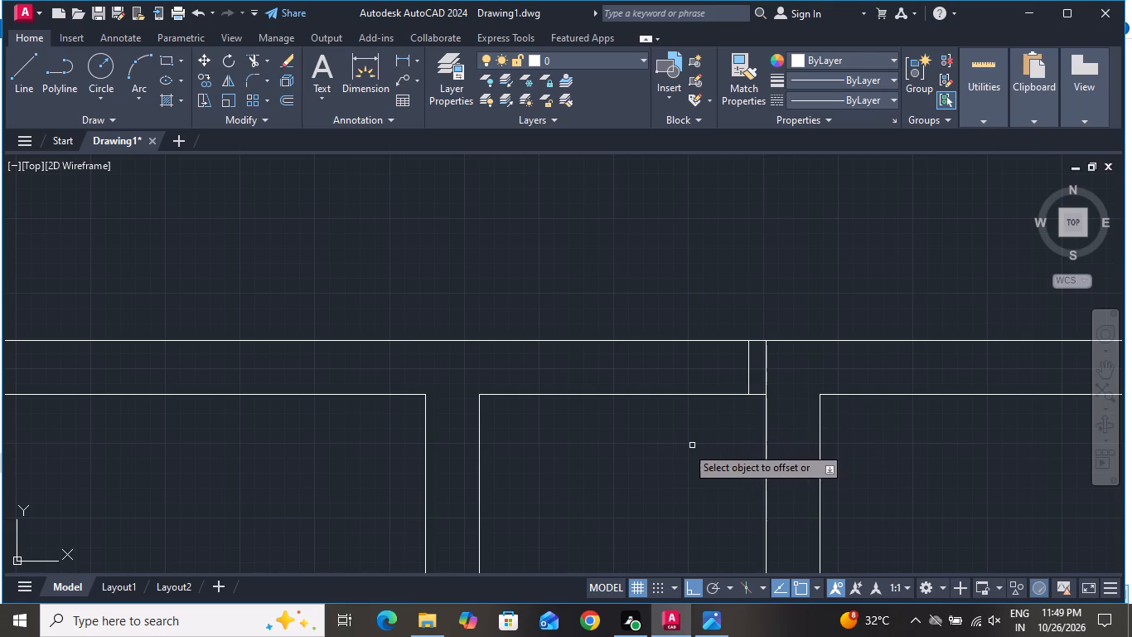
pyautogui.rightClick(611, 471)
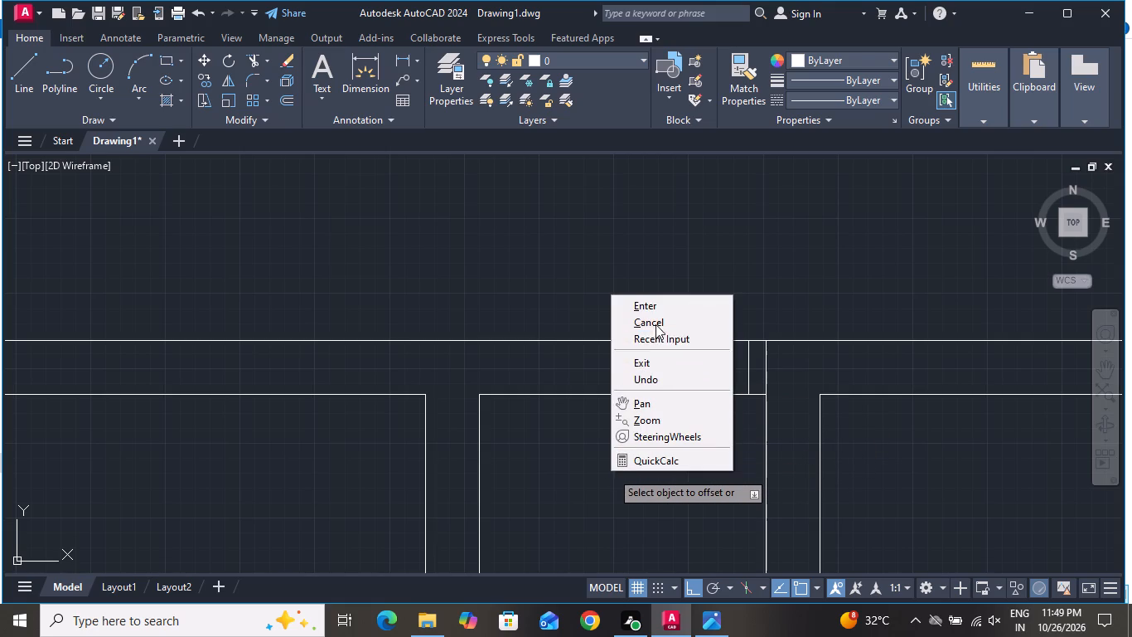
pyautogui.click(655, 324)
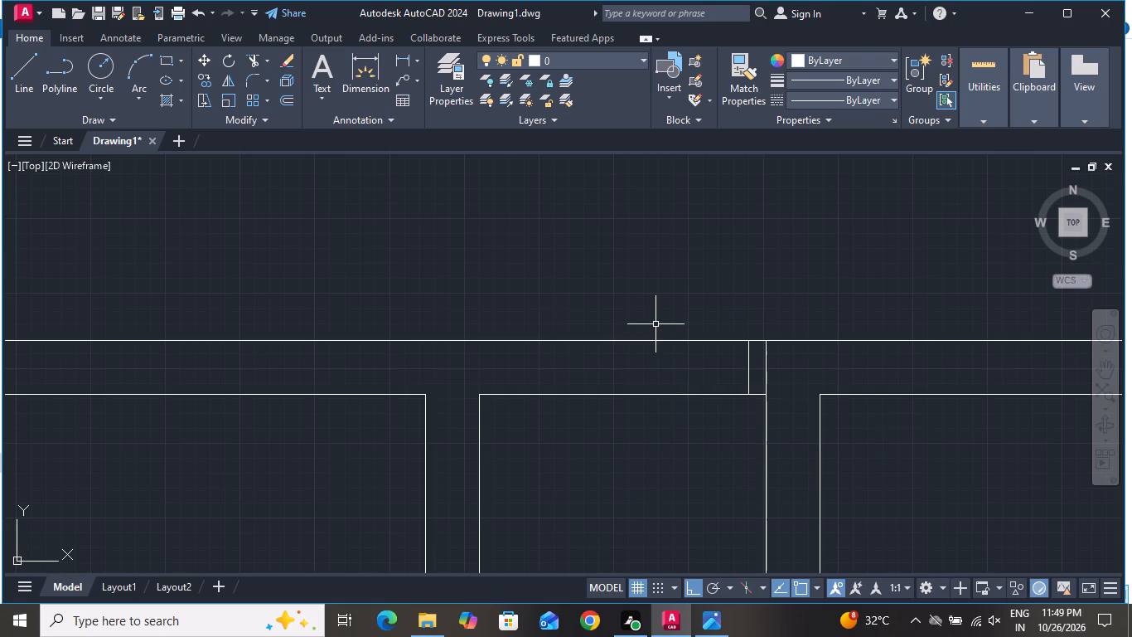
# Offset the right jamb line 1'6" to the left to form the door opening's left jamb.
pyautogui.write("O 1'")
pyautogui.write('6"')
pyautogui.press('Return')
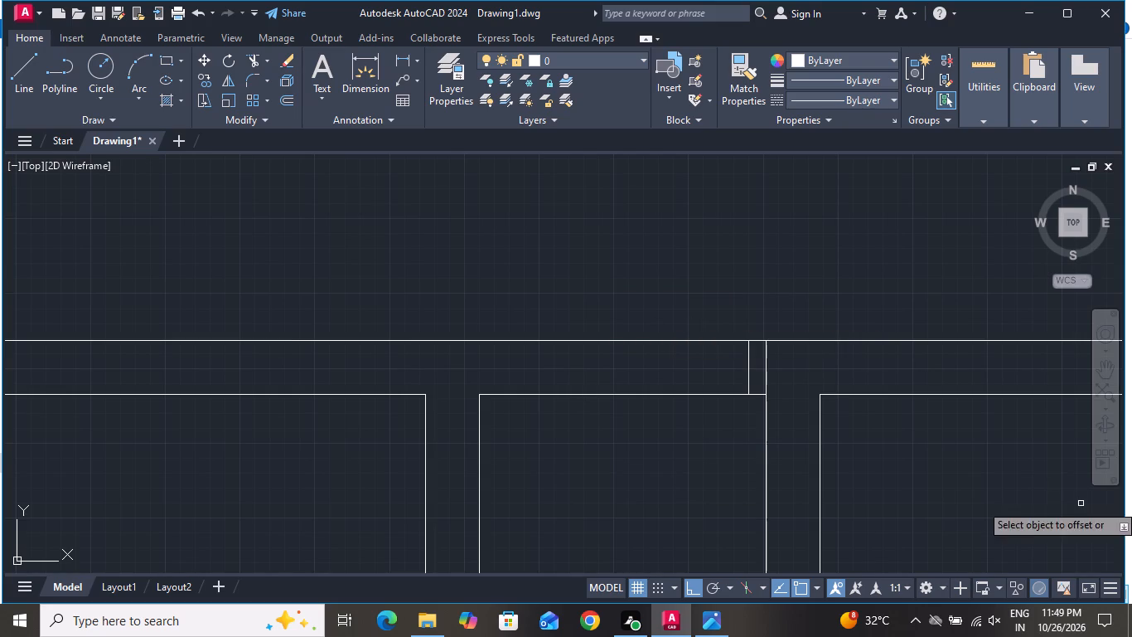
pyautogui.click(747, 364)
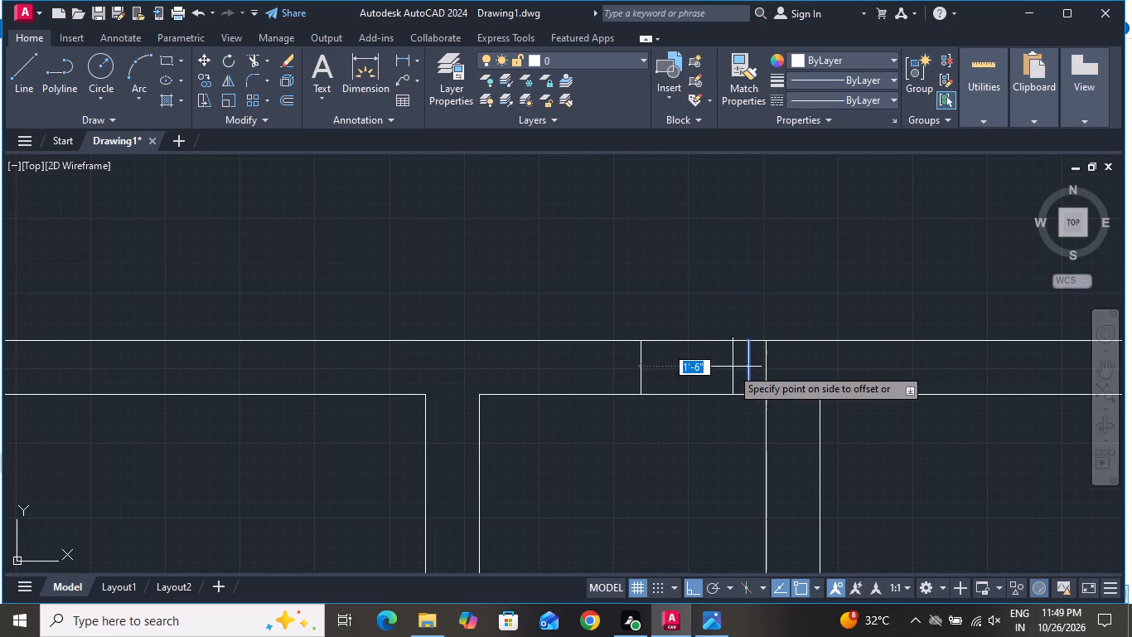
pyautogui.click(729, 367)
pyautogui.rightClick(692, 401)
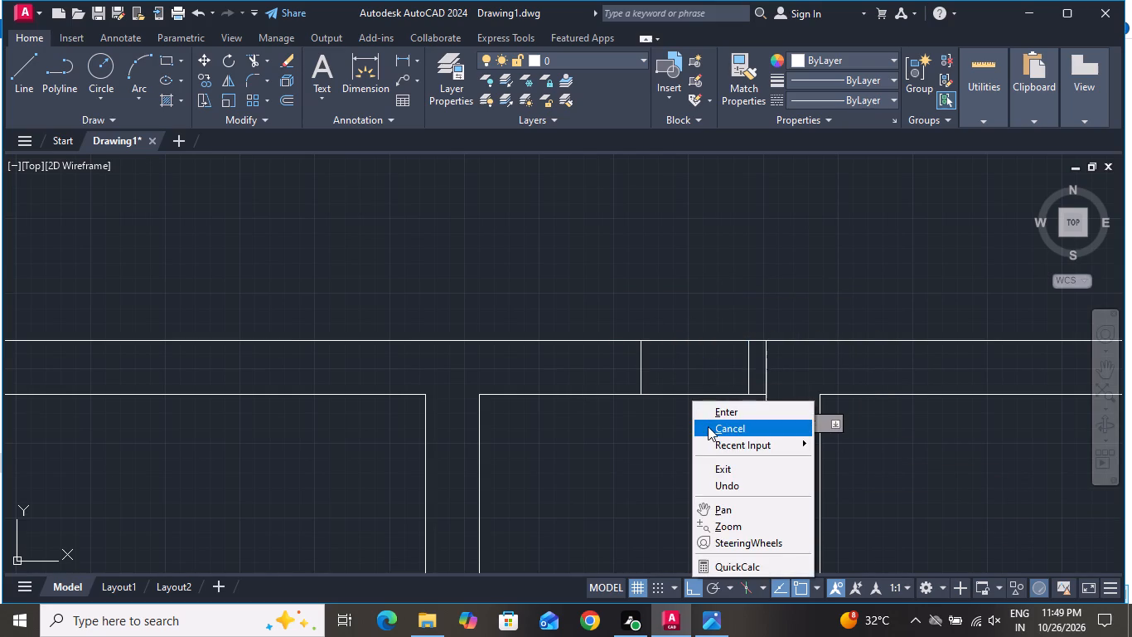
pyautogui.click(708, 426)
# Draw a 2'6" vertical door leaf line downward from the midpoint of the right jamb line.
pyautogui.click(16, 71)
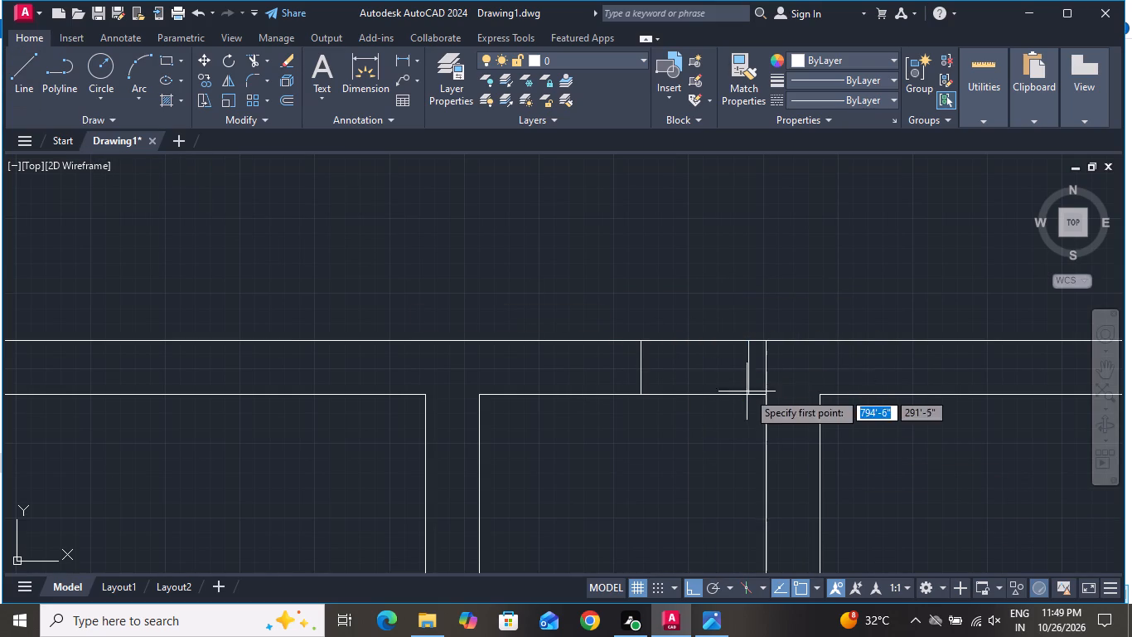
pyautogui.click(743, 372)
pyautogui.scroll(-2, 742, 499)
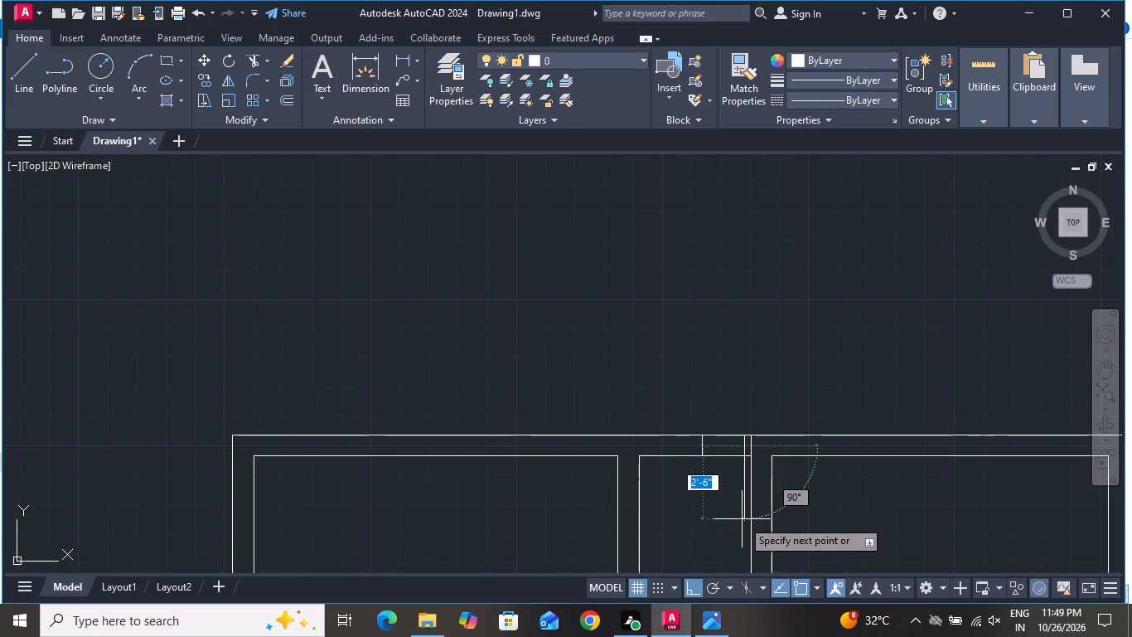
pyautogui.write("2'6")
pyautogui.hotkey('shift', '"')
pyautogui.press('Return')
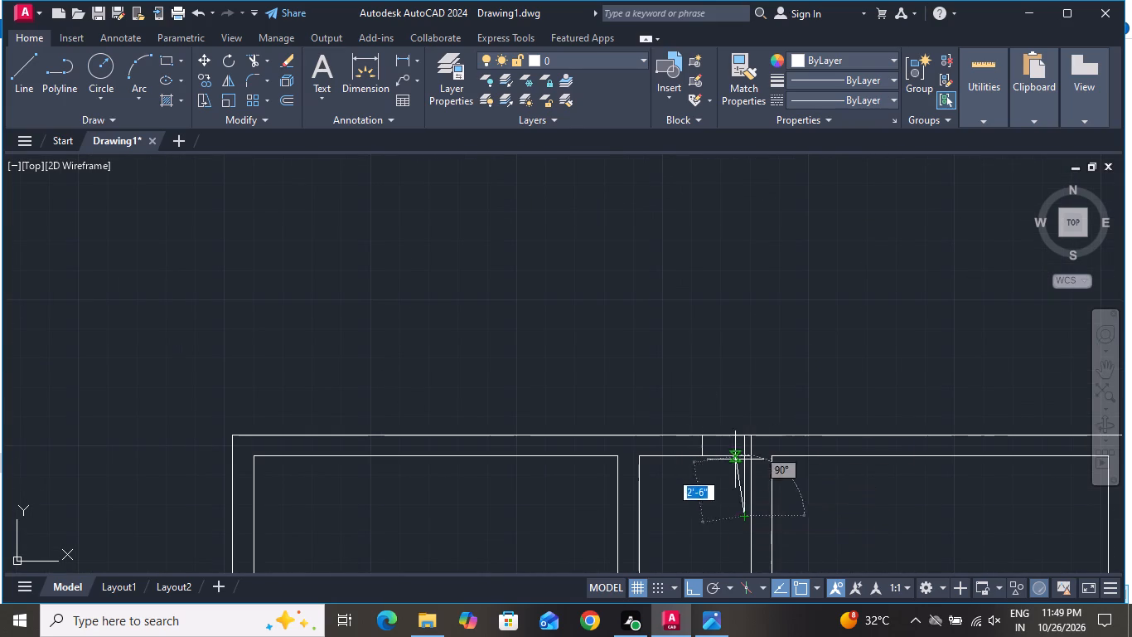
pyautogui.rightClick(704, 481)
pyautogui.click(790, 316)
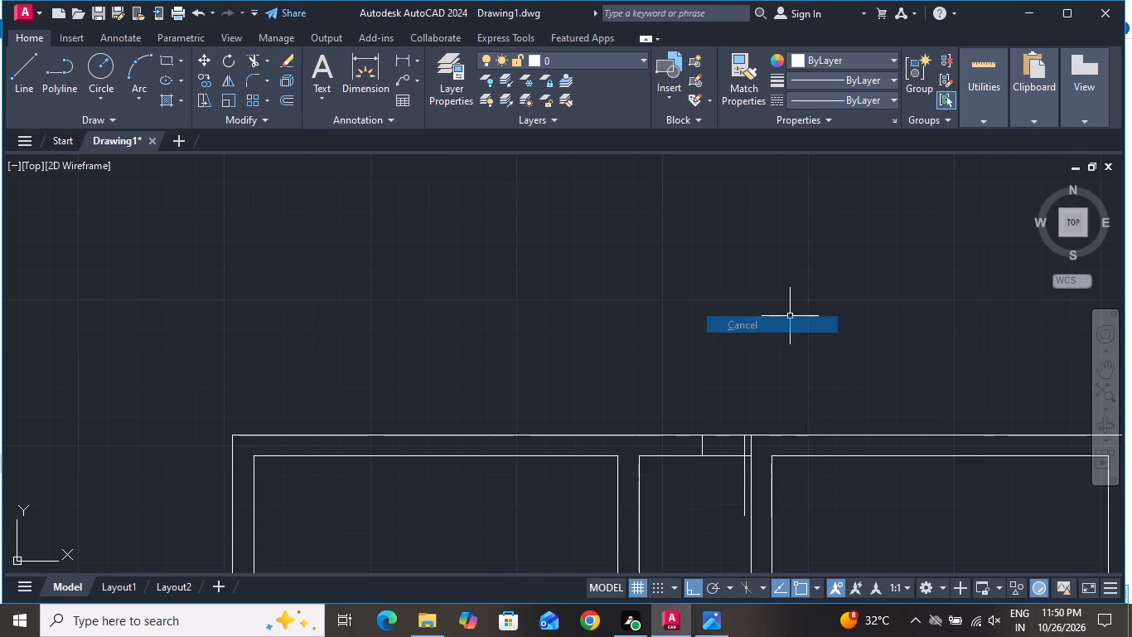
# Offset the 2'6" door leaf line 2" to the left to give the leaf its thickness.
pyautogui.write('O 2')
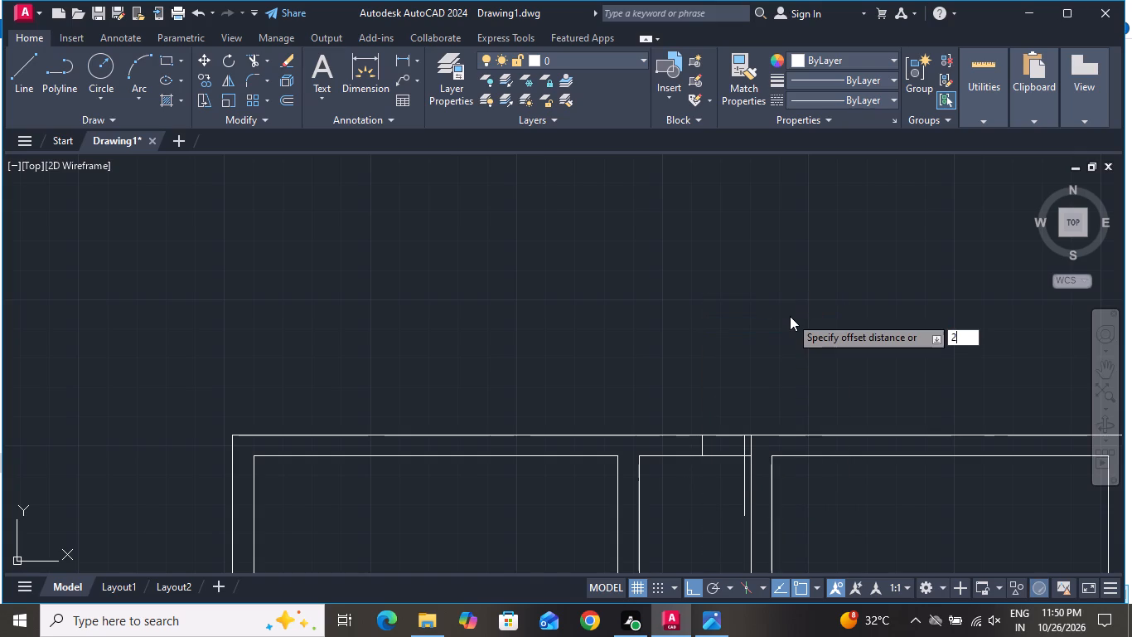
pyautogui.hotkey('shift', '"')
pyautogui.press('Return')
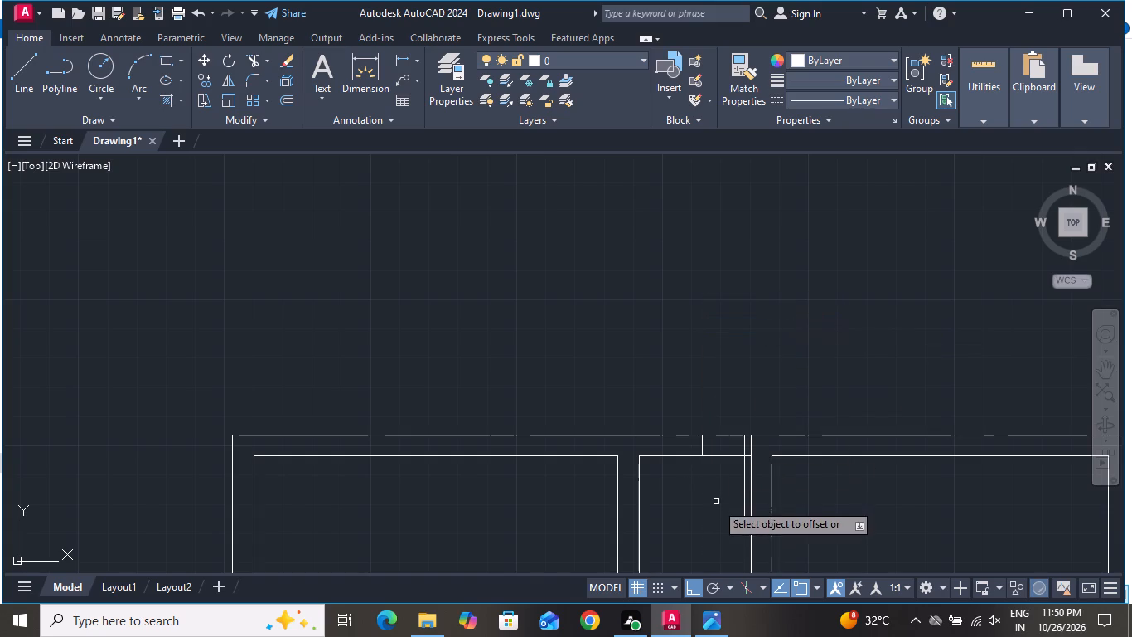
pyautogui.scroll(2, 733, 517)
pyautogui.click(757, 465)
pyautogui.click(721, 468)
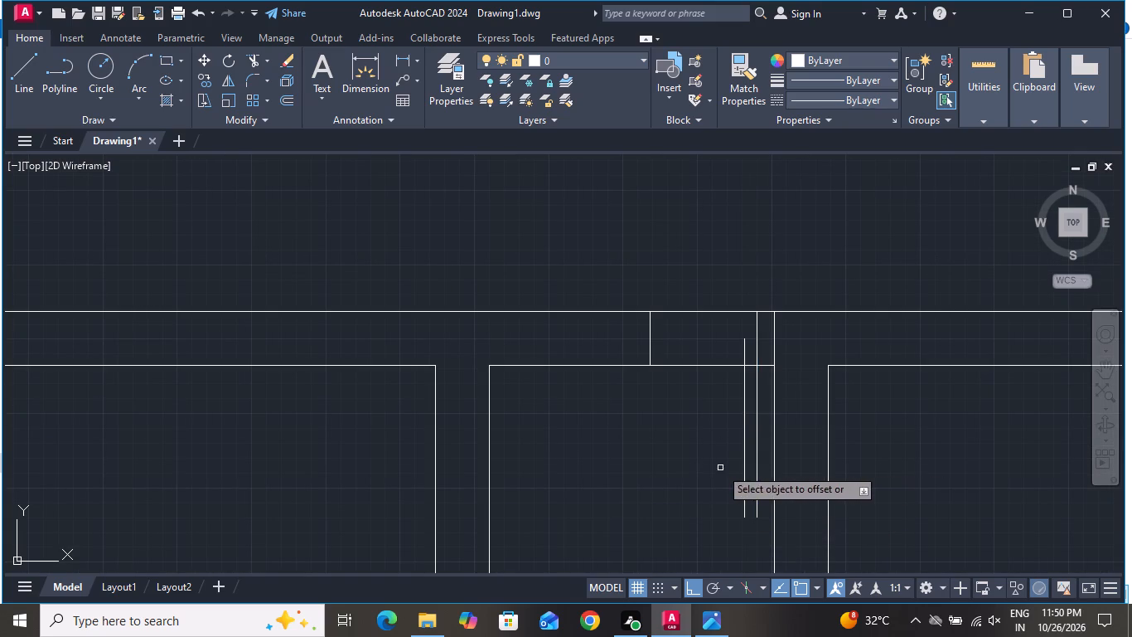
pyautogui.rightClick(713, 457)
pyautogui.click(760, 309)
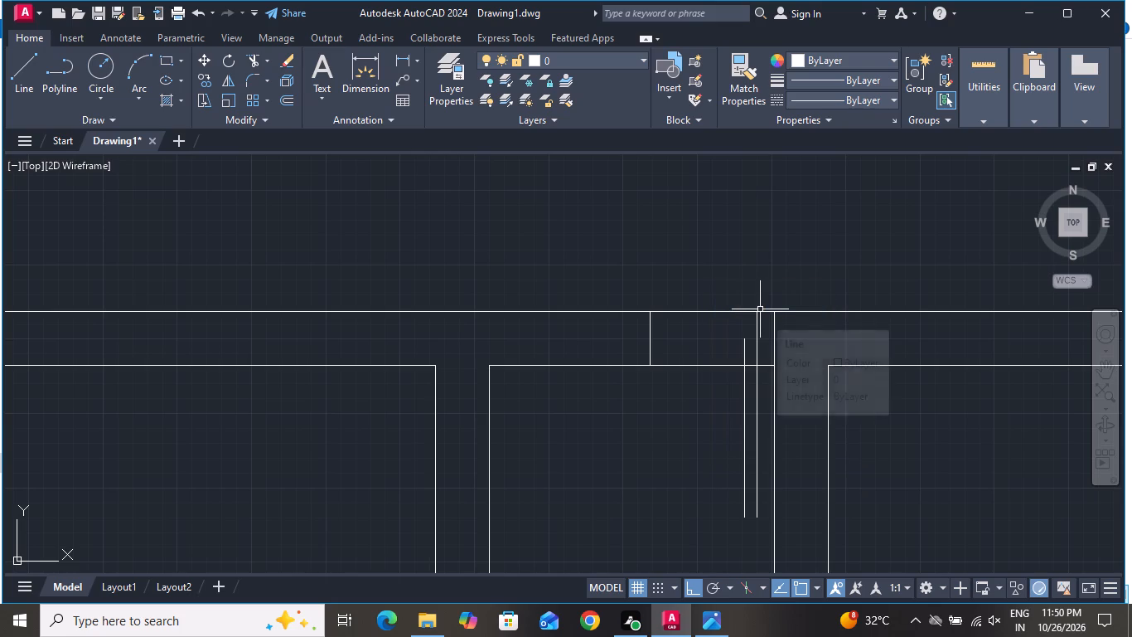
# Draw a three-point door swing arc from the left jamb's midpoint through the offset leaf line's lower end to the original leaf line's lower end.
pyautogui.write('A')
pyautogui.press('space')
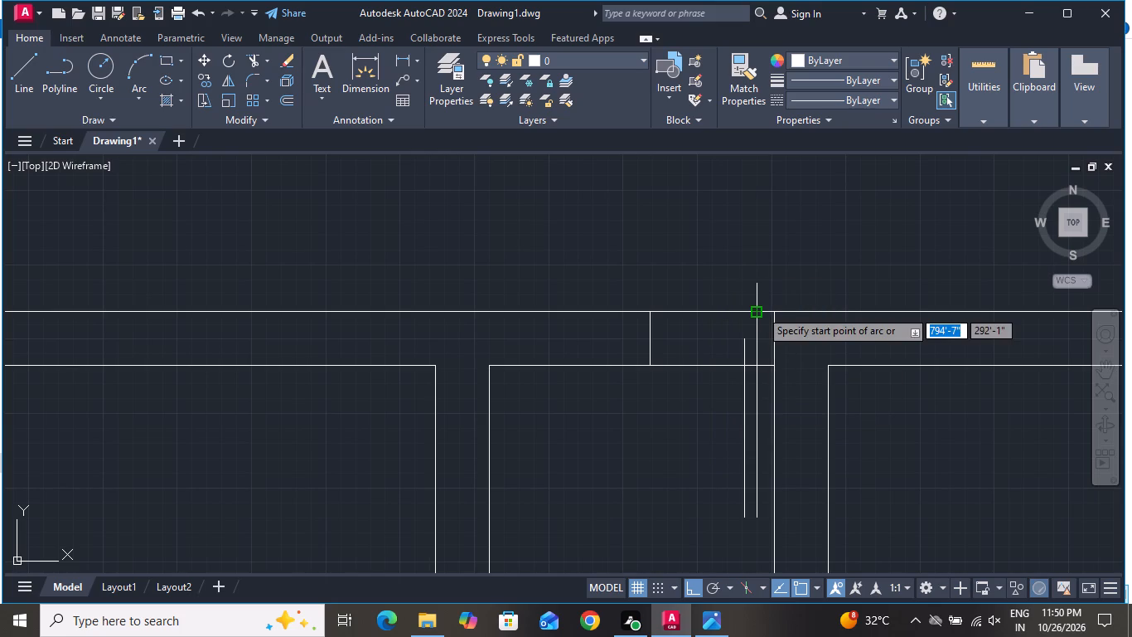
pyautogui.click(646, 333)
pyautogui.click(742, 517)
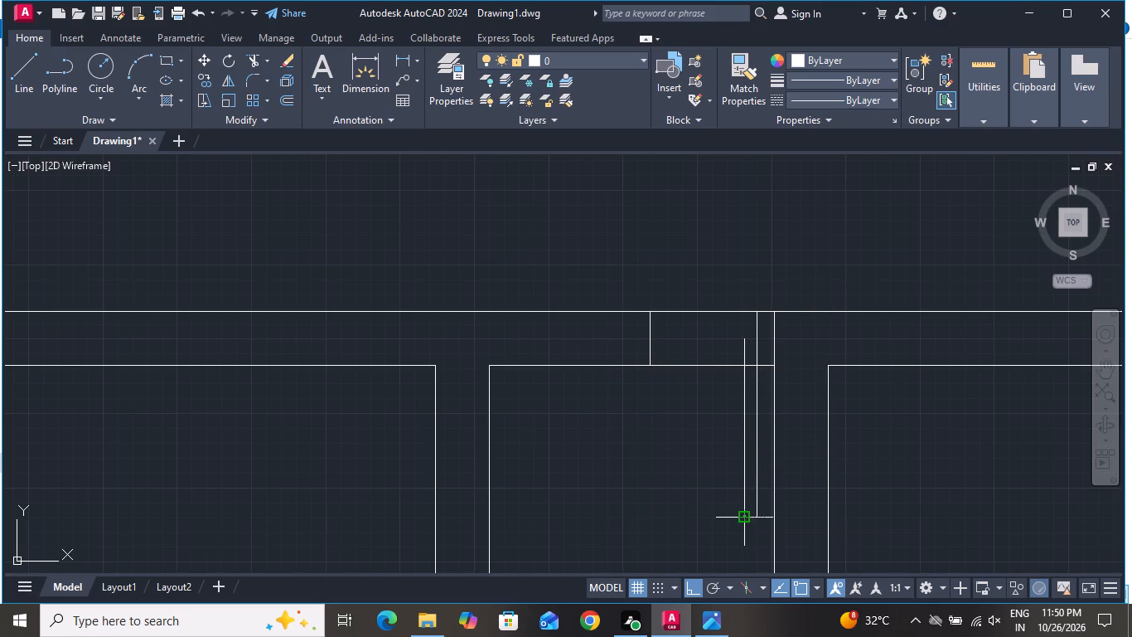
pyautogui.click(753, 517)
pyautogui.scroll(-1, 776, 512)
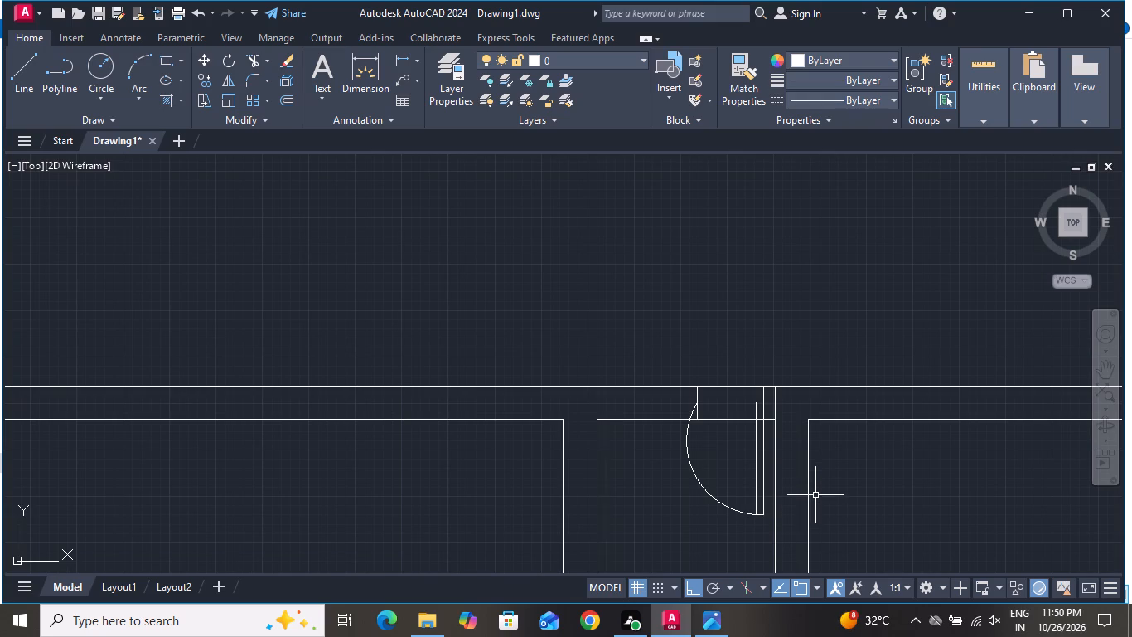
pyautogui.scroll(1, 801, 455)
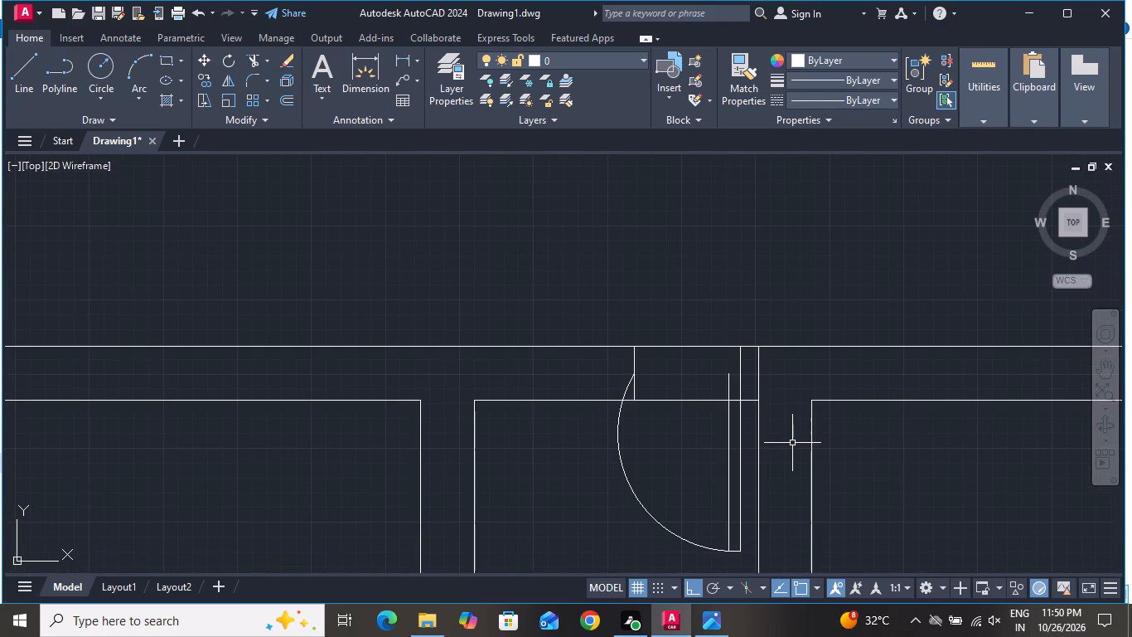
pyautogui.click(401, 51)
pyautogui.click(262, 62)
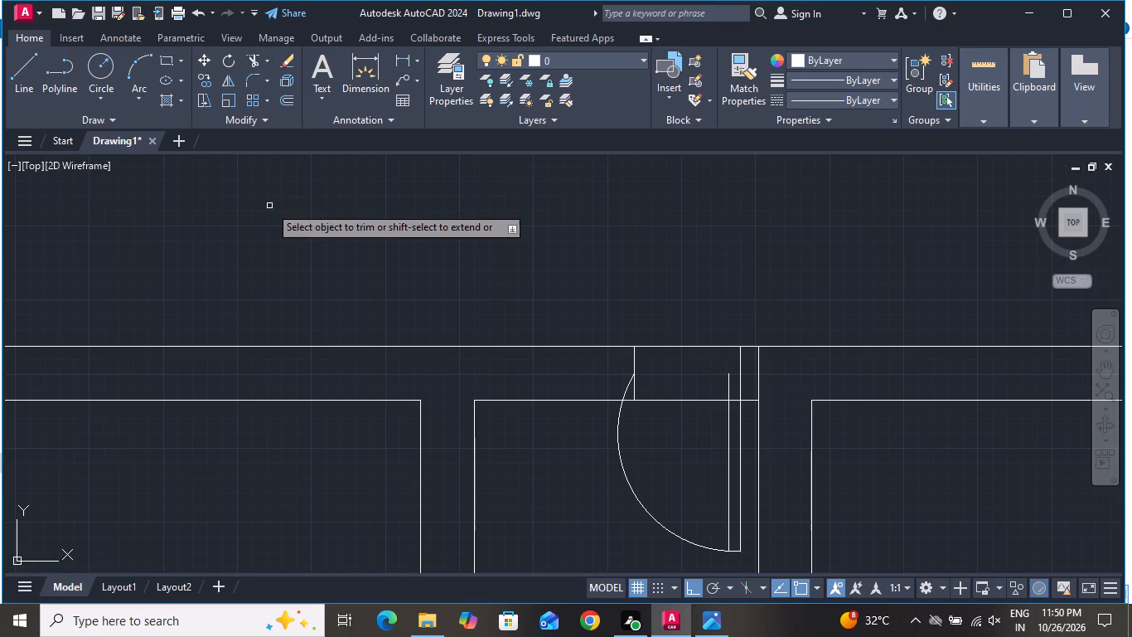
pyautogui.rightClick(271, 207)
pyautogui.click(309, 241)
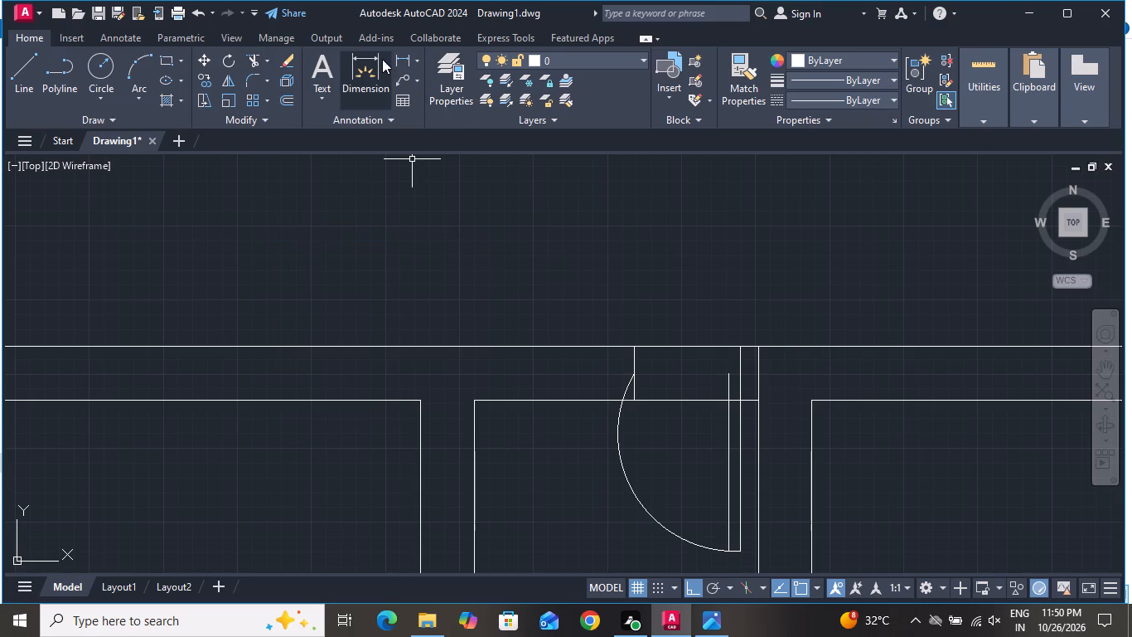
# Measure the door opening's width between the right and left jamb lines using a linear dimension, without placing it.
pyautogui.click(396, 59)
pyautogui.scroll(2, 748, 387)
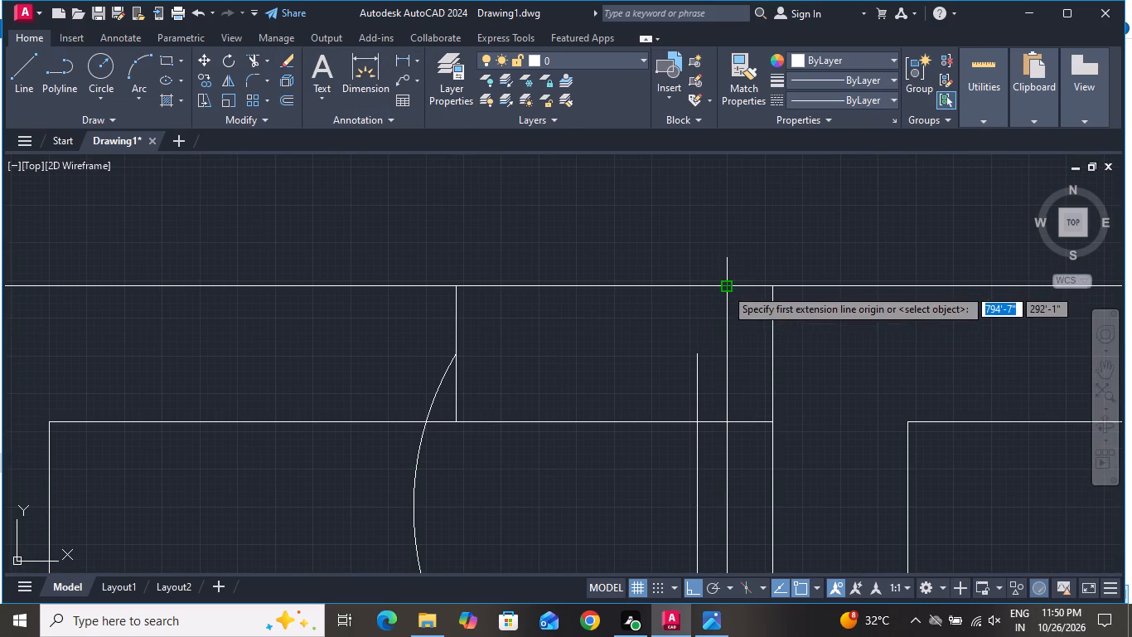
pyautogui.scroll(-3, 732, 270)
pyautogui.scroll(2, 719, 281)
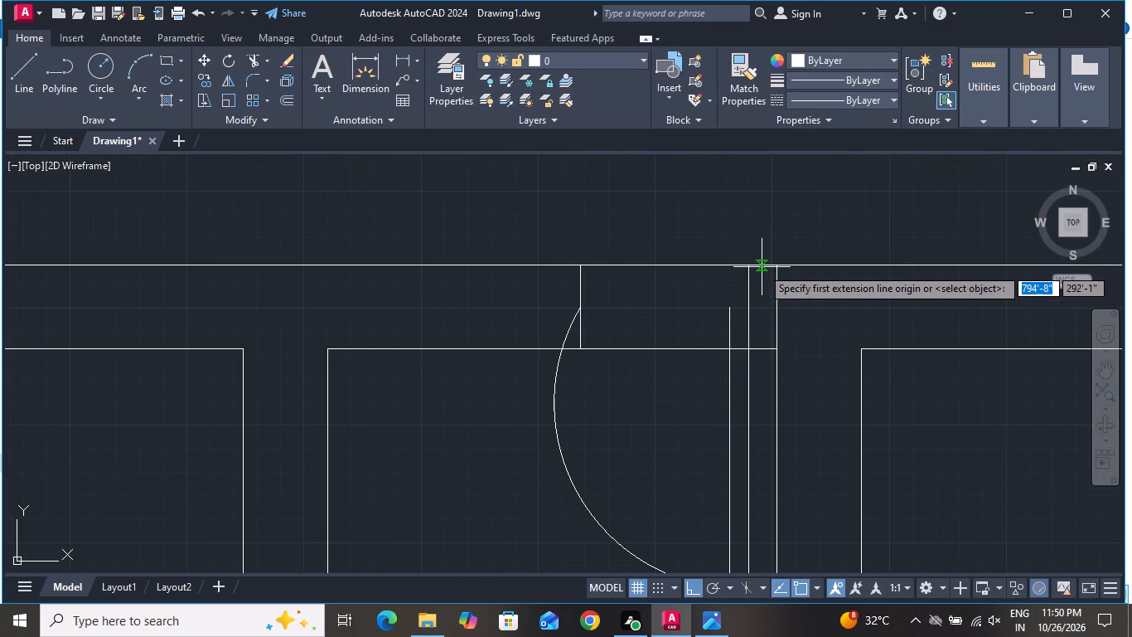
pyautogui.click(743, 266)
pyautogui.click(580, 266)
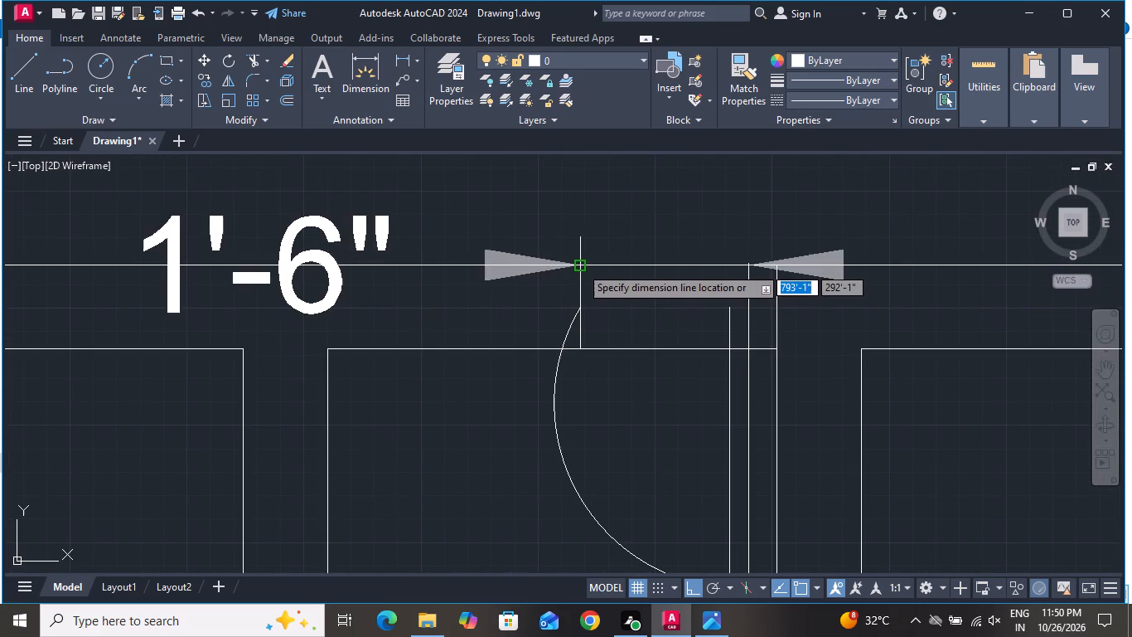
pyautogui.rightClick(597, 261)
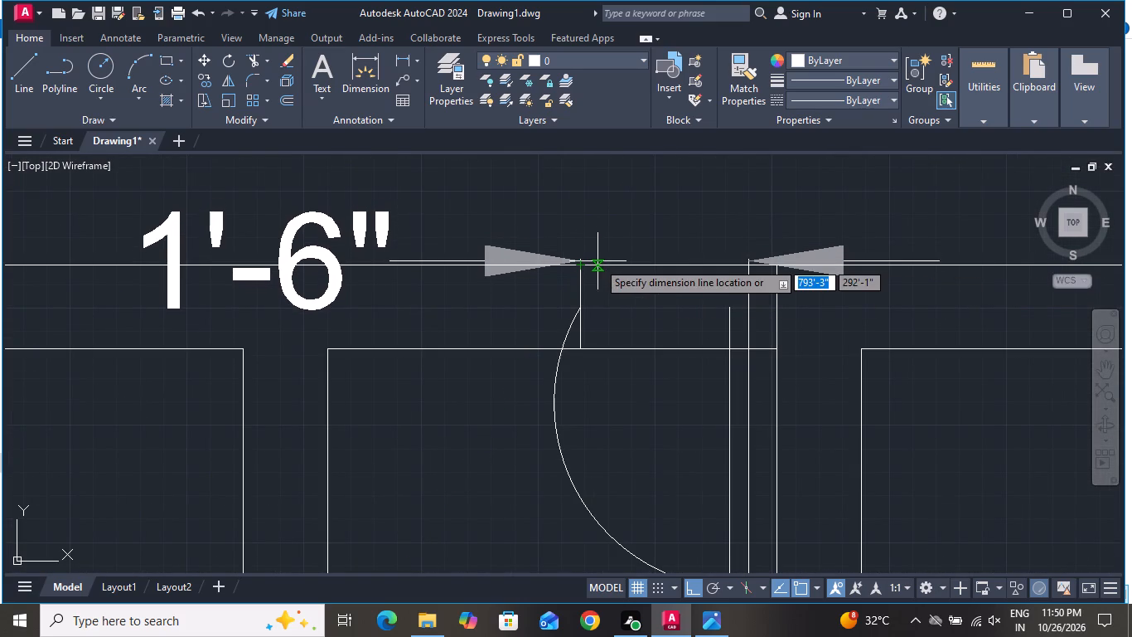
pyautogui.click(626, 282)
# Delete the left jamb line of the narrow upper-middle room's door opening.
pyautogui.click(601, 289)
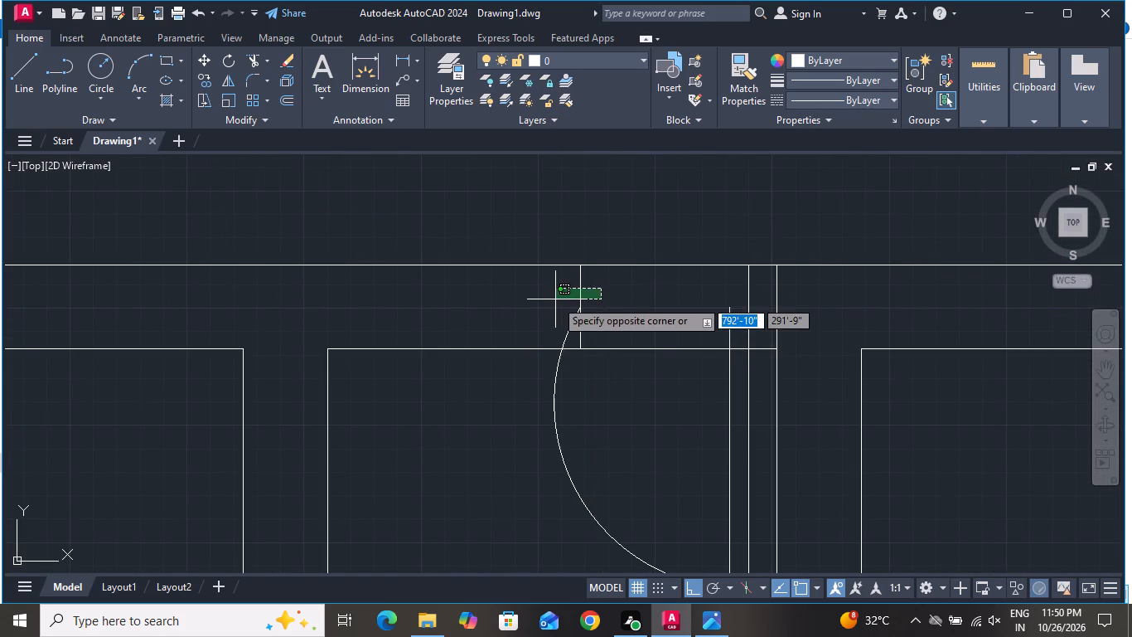
pyautogui.click(555, 299)
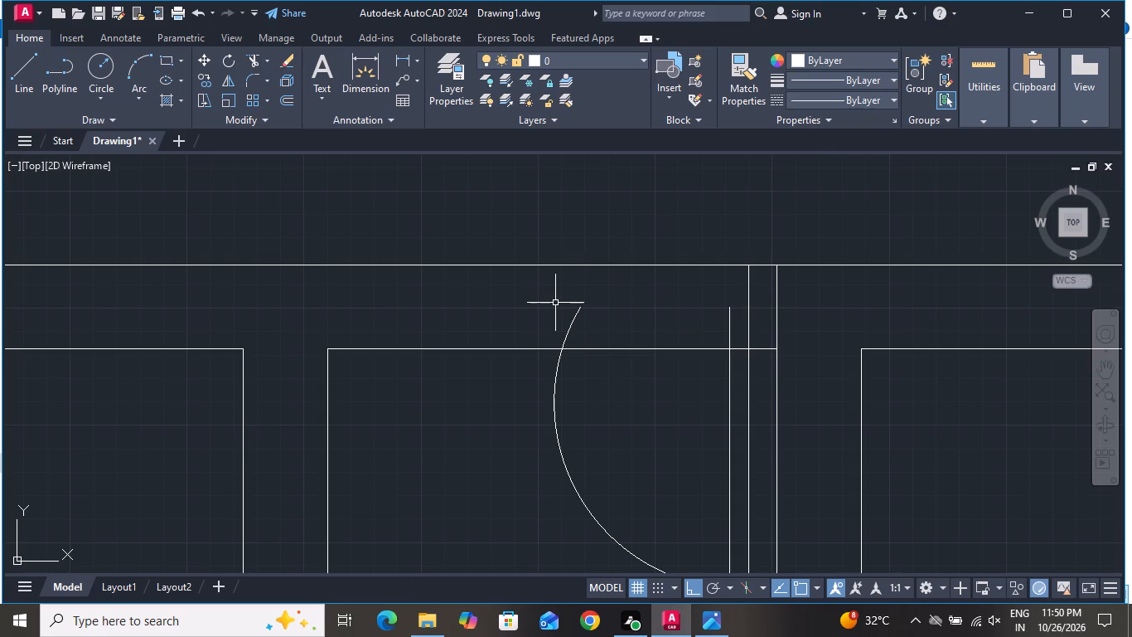
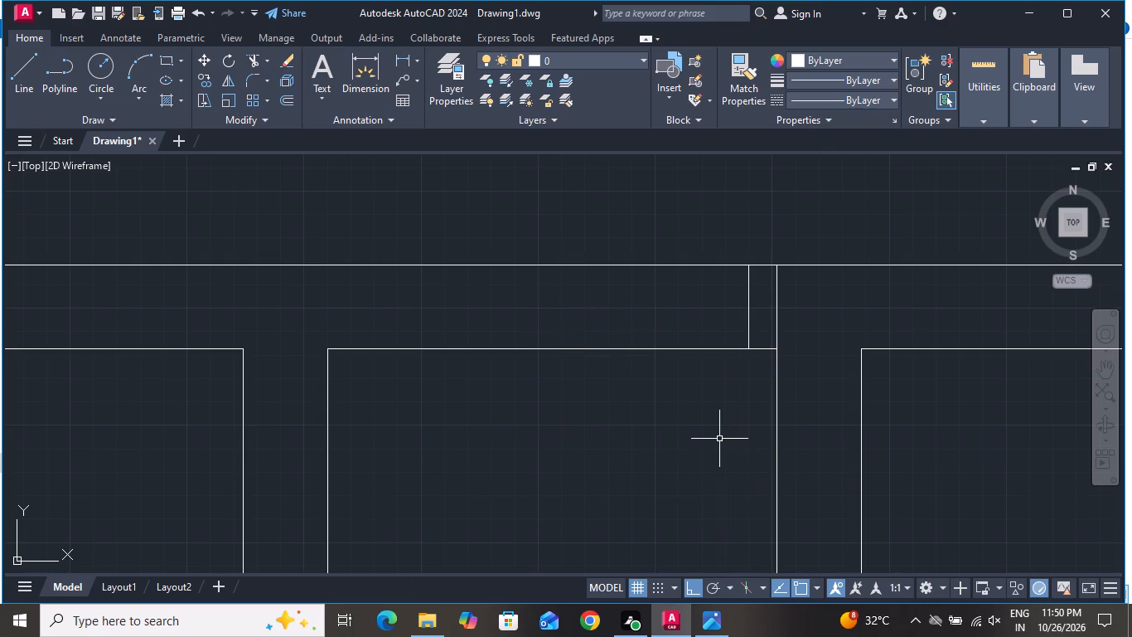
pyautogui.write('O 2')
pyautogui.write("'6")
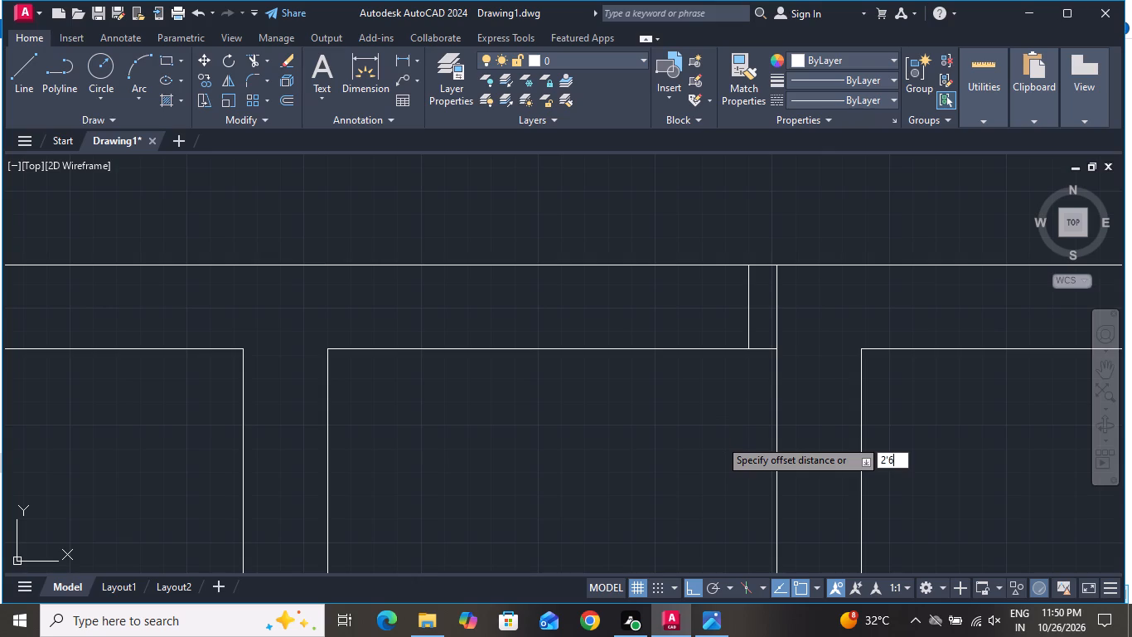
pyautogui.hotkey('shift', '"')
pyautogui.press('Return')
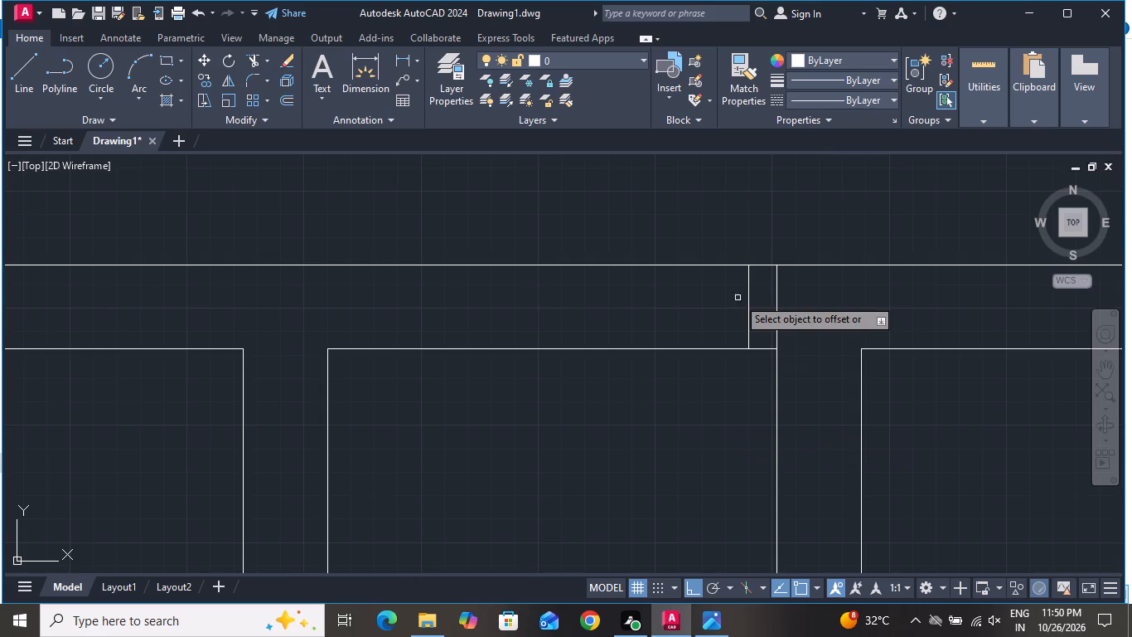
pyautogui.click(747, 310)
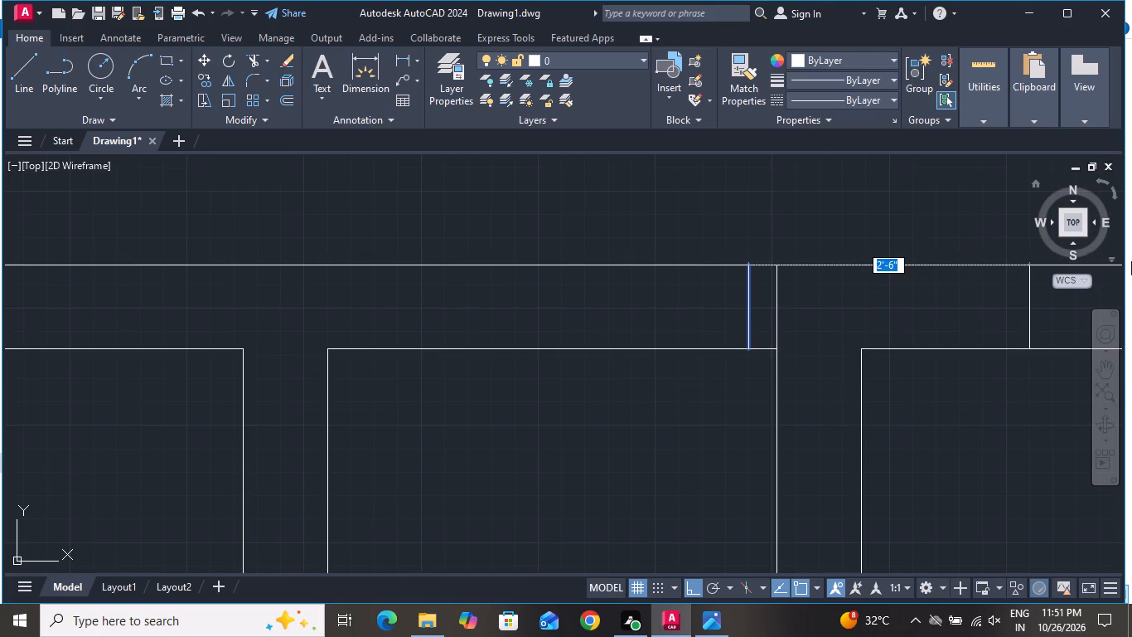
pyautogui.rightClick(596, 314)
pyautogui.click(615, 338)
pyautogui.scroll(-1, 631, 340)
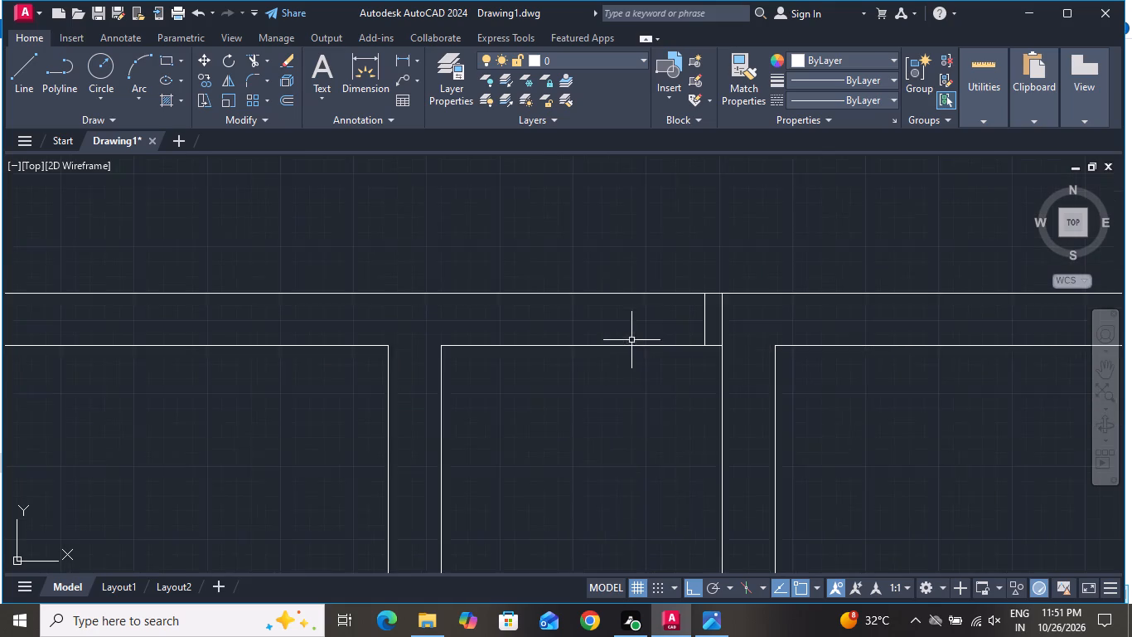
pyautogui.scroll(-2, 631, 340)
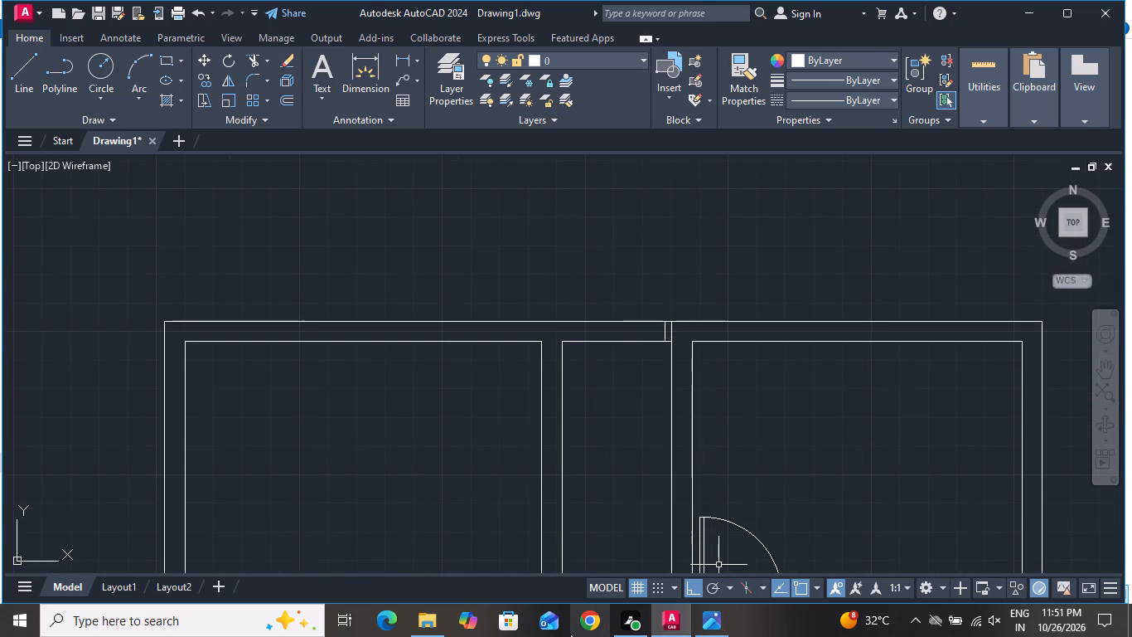
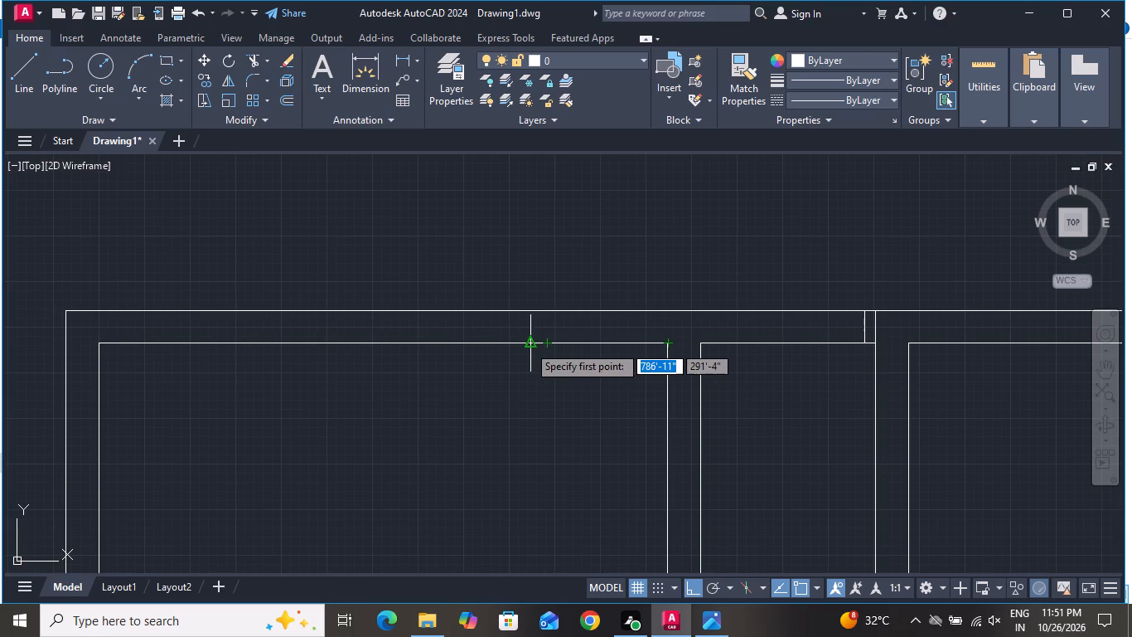
# Draw a vertical line across the 9" top wall at the midpoint of the upper-left room.
pyautogui.click(383, 342)
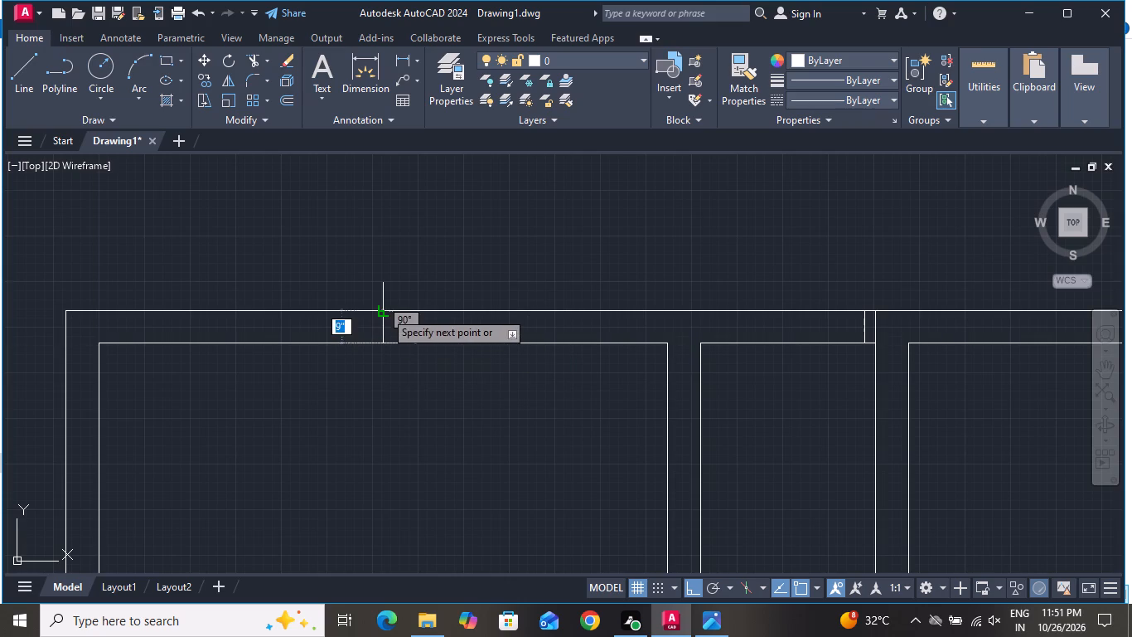
pyautogui.click(385, 311)
pyautogui.rightClick(383, 309)
pyautogui.click(416, 338)
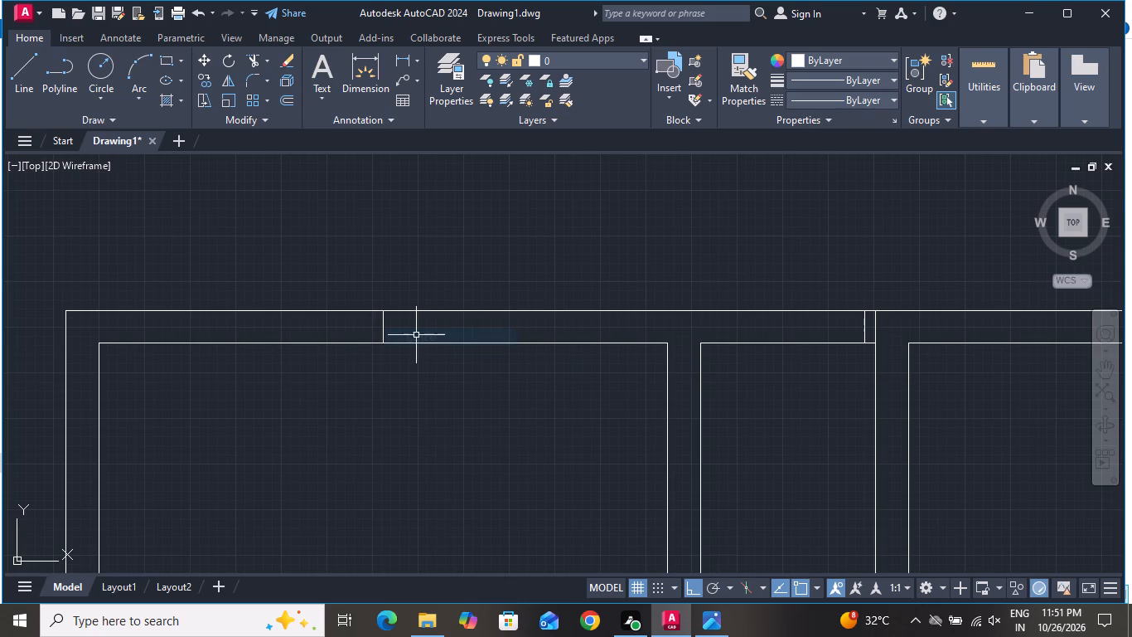
# Offset the window centre line 2' to each side within the upper-left room's top wall.
pyautogui.write("O 2'")
pyautogui.press('Return')
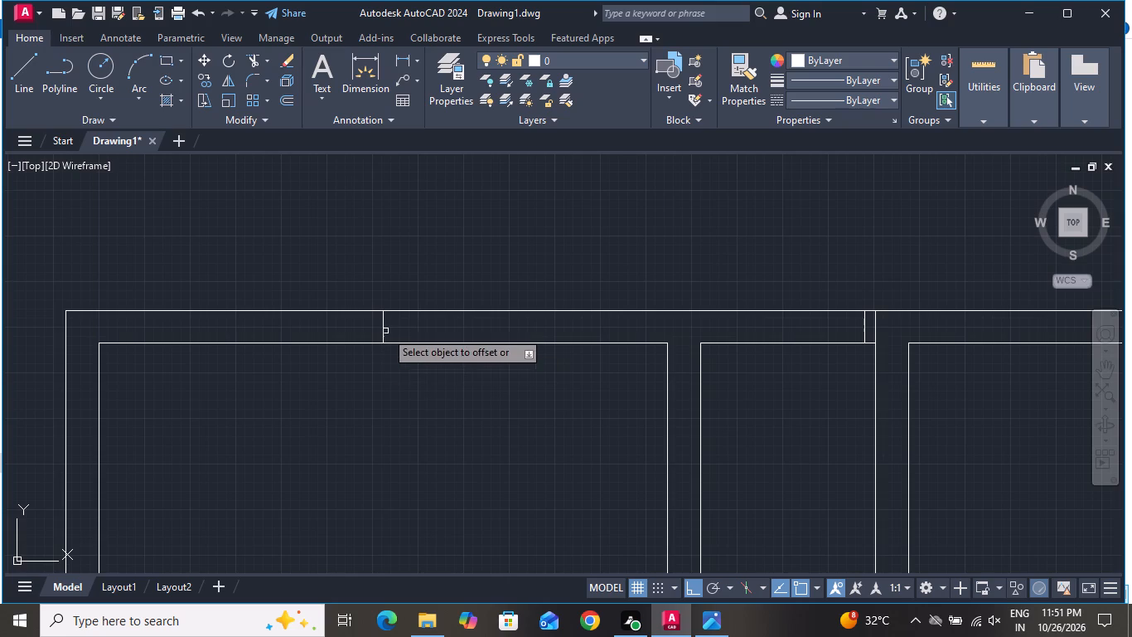
pyautogui.click(381, 318)
pyautogui.click(326, 323)
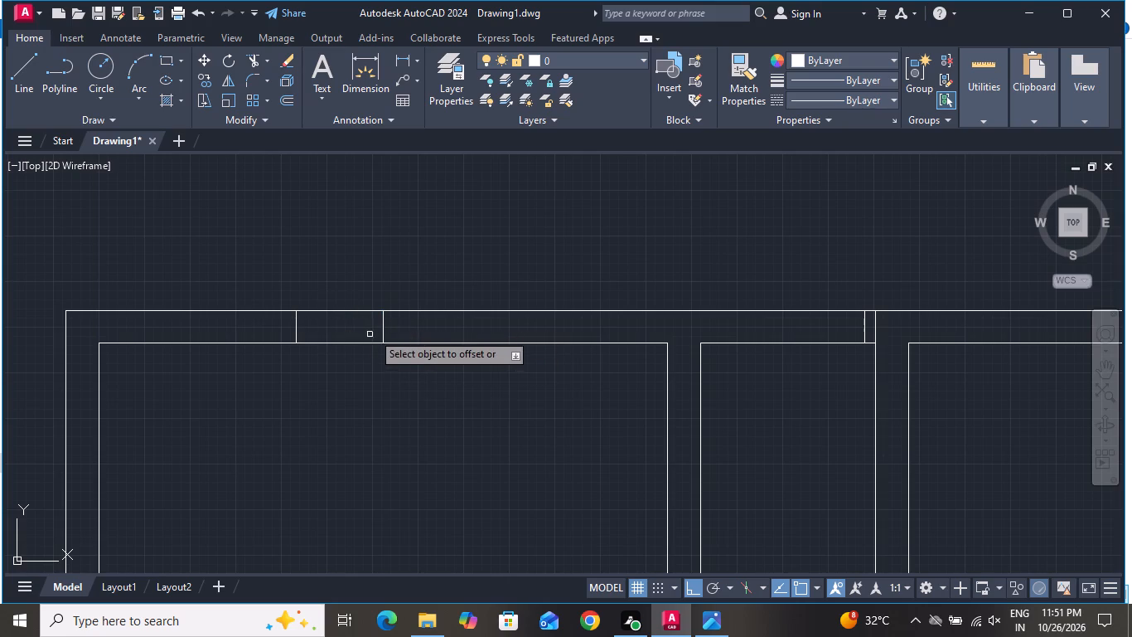
pyautogui.click(383, 327)
pyautogui.click(472, 333)
pyautogui.rightClick(477, 333)
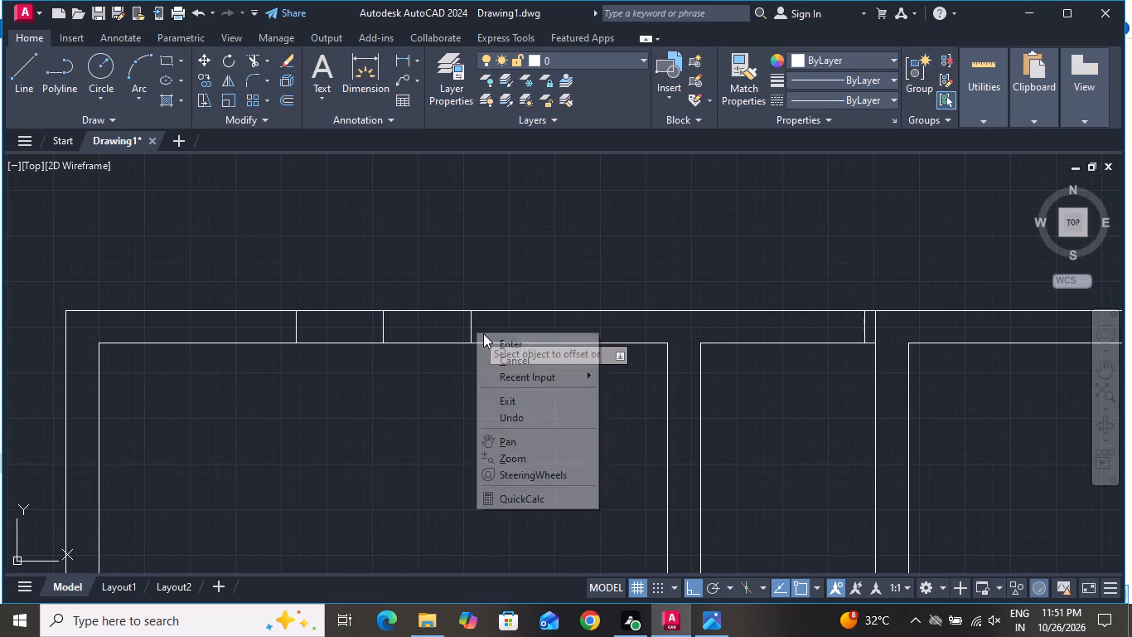
pyautogui.click(497, 356)
# Offset both window end lines 2" outward in the upper-left room's top wall.
pyautogui.write('O')
pyautogui.press('space')
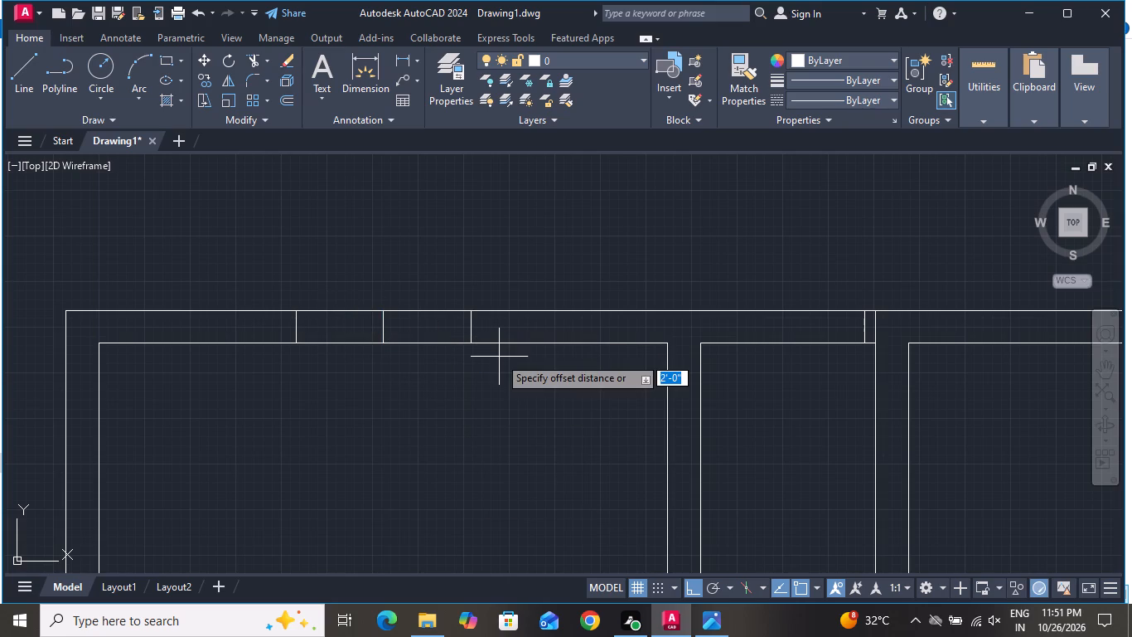
pyautogui.press('2')
pyautogui.hotkey('shift', '"')
pyautogui.press('Return')
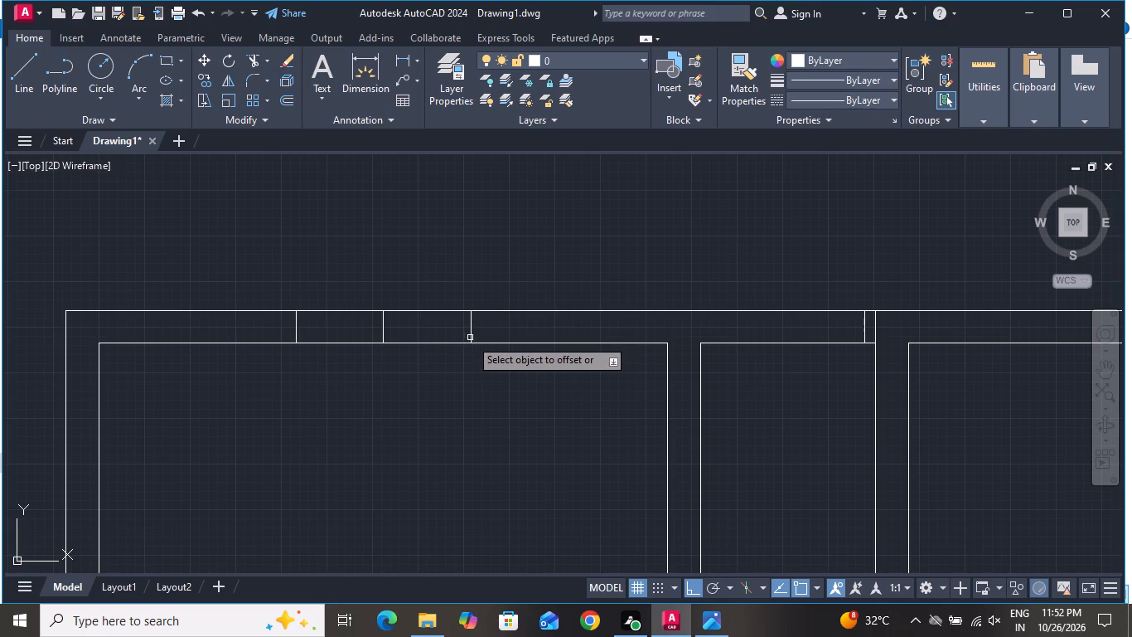
pyautogui.click(469, 339)
pyautogui.click(630, 336)
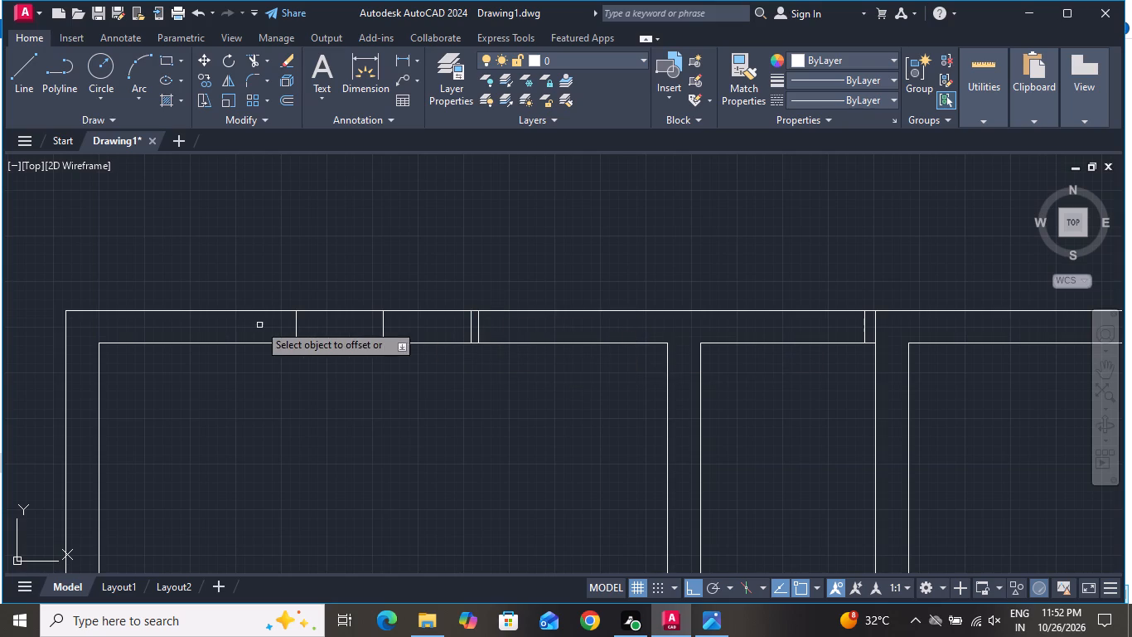
pyautogui.scroll(2, 286, 318)
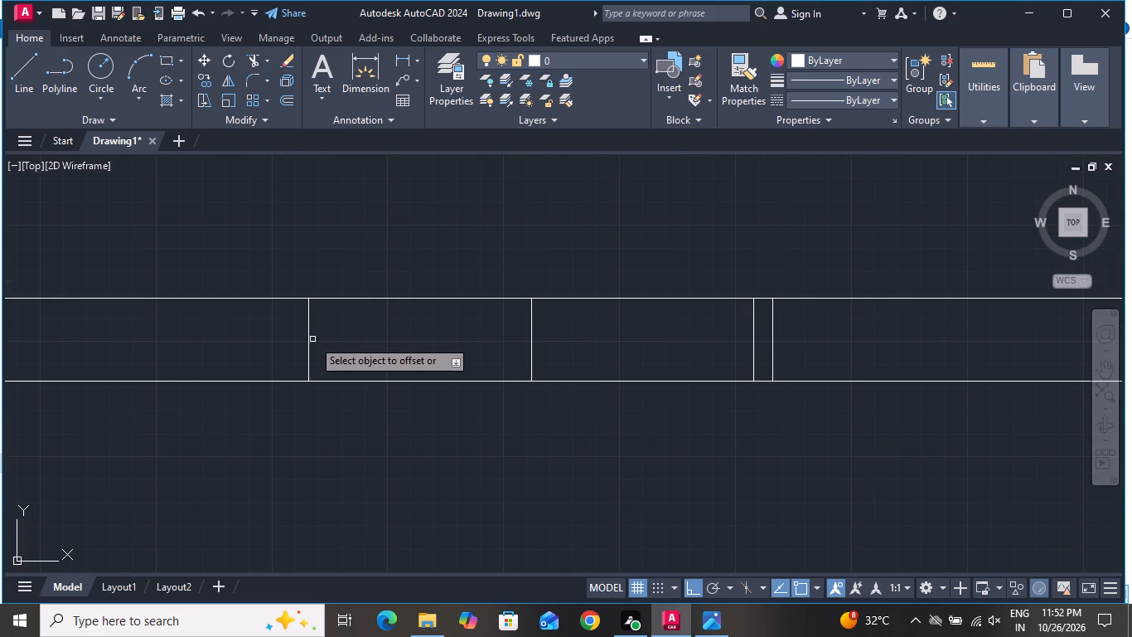
pyautogui.click(307, 356)
pyautogui.click(288, 362)
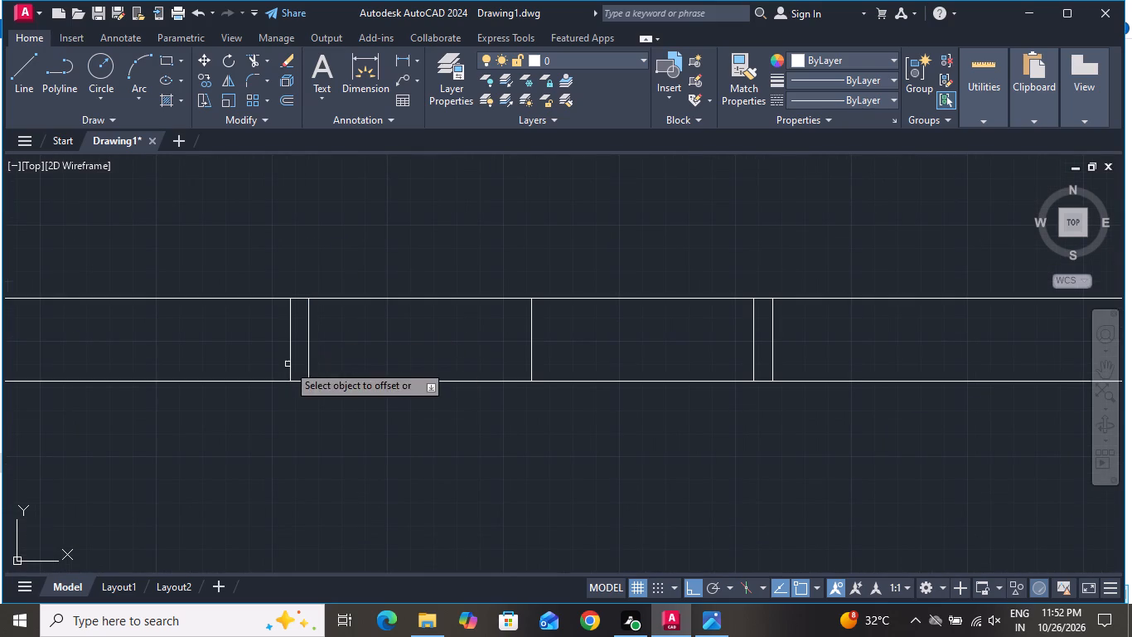
pyautogui.rightClick(284, 366)
pyautogui.click(309, 396)
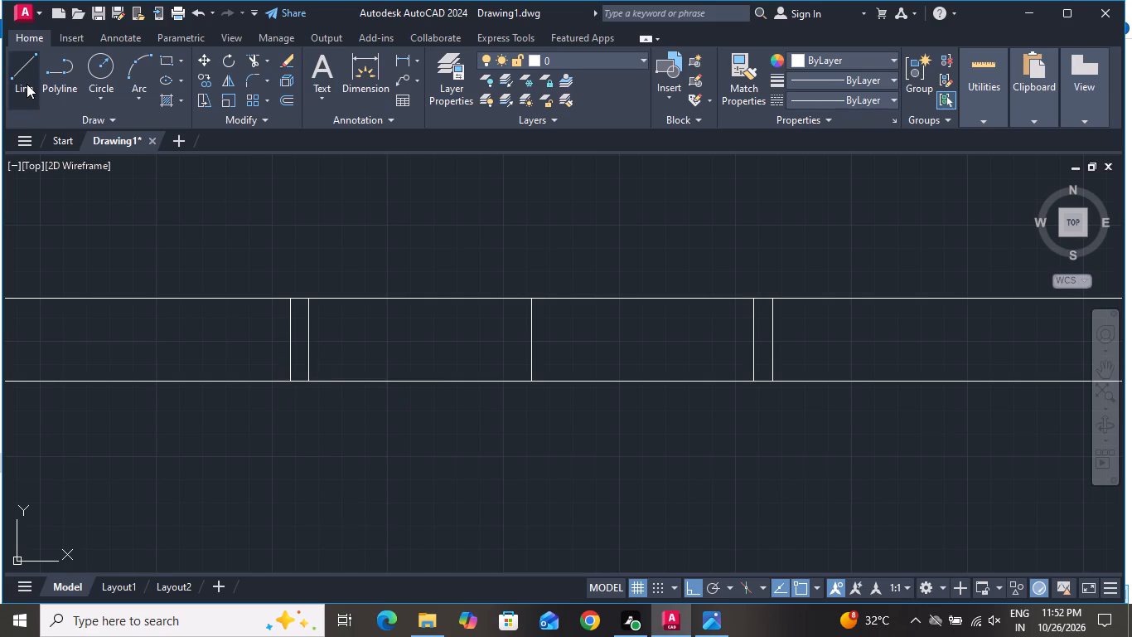
# Draw a horizontal line through the middle of the wall thickness between the two inner window end lines.
pyautogui.click(27, 82)
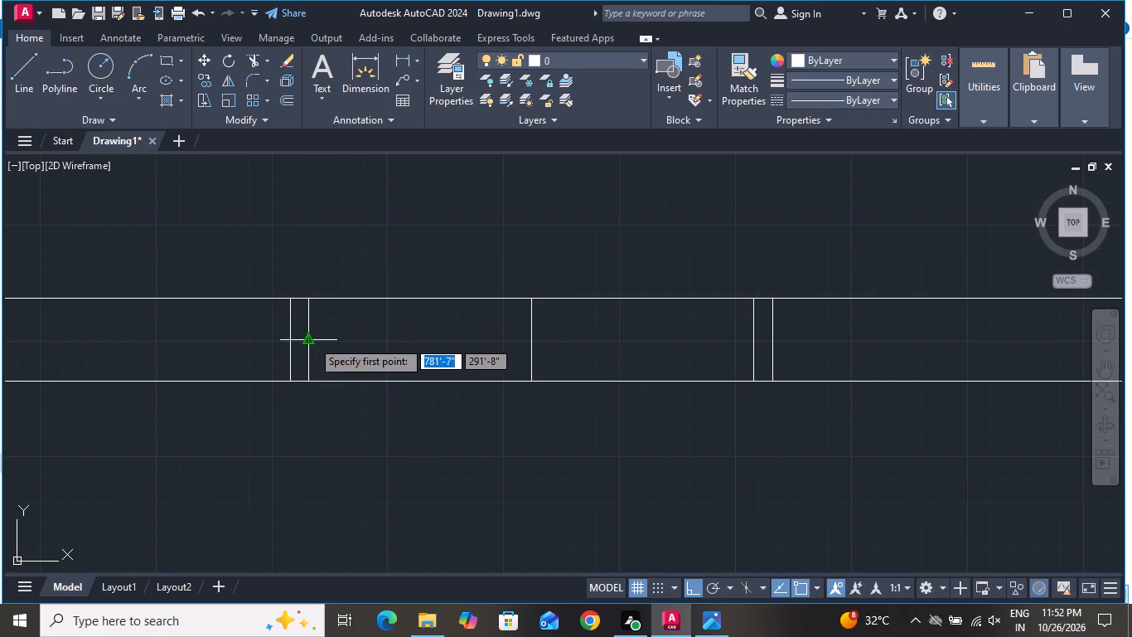
pyautogui.click(312, 340)
pyautogui.doubleClick(751, 338)
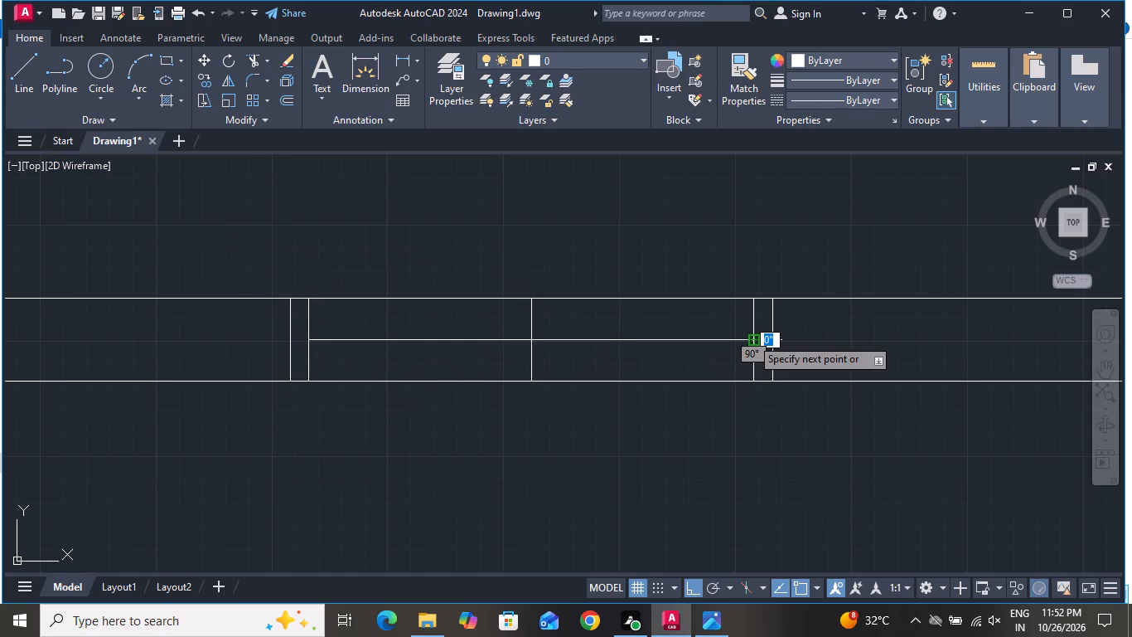
pyautogui.rightClick(752, 338)
pyautogui.click(765, 360)
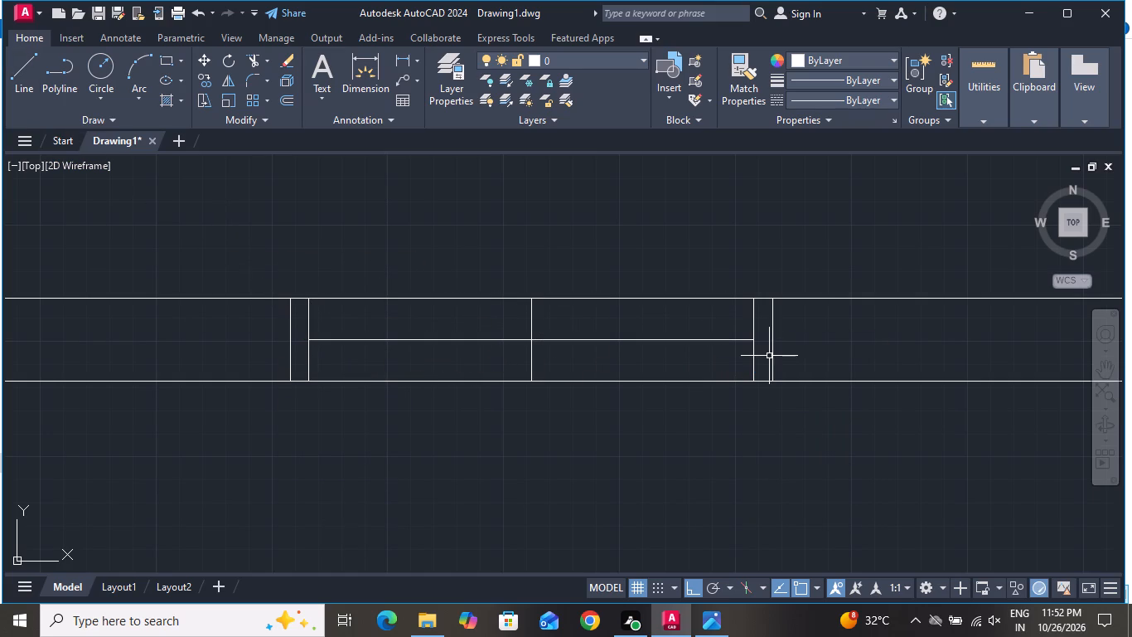
# Offset the window's horizontal middle line 1" to both sides to form the glass lines.
pyautogui.write('O 1')
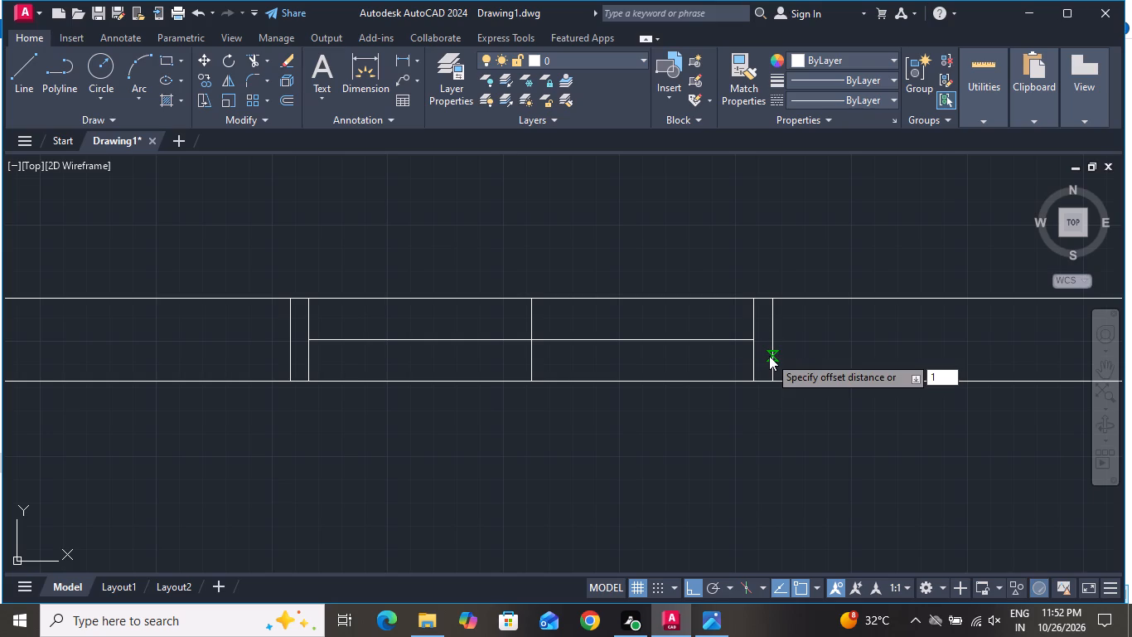
pyautogui.hotkey('shift', '"')
pyautogui.press('Return')
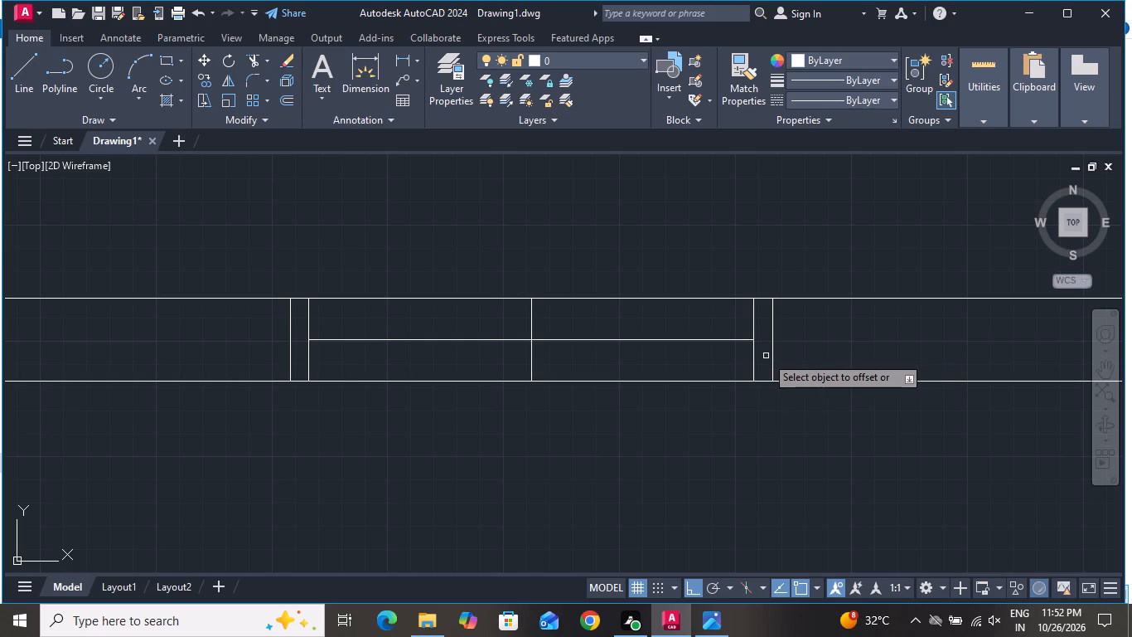
pyautogui.click(741, 342)
pyautogui.click(735, 322)
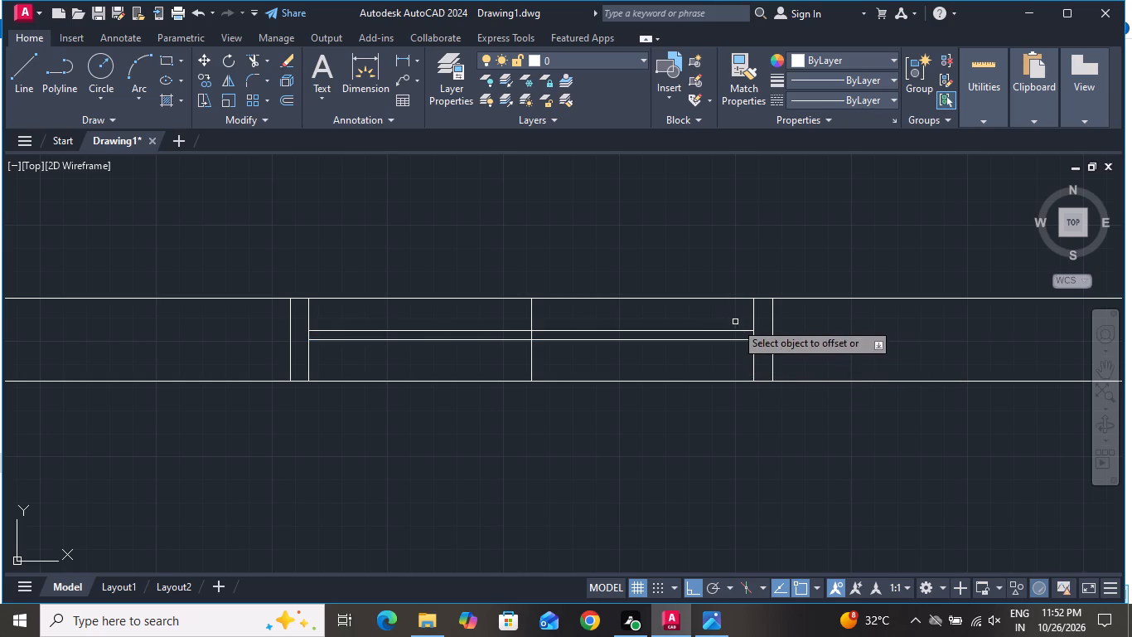
pyautogui.click(733, 338)
pyautogui.click(733, 366)
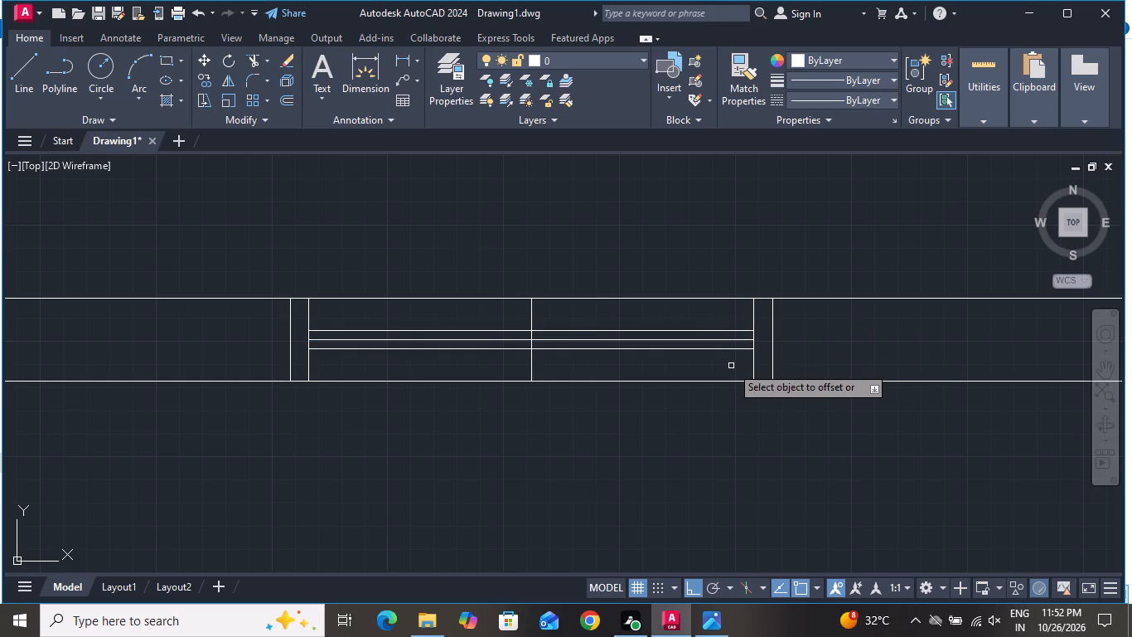
pyautogui.rightClick(728, 366)
pyautogui.click(738, 394)
# Delete the window's vertical centre line and horizontal middle line, keeping the two glass lines.
pyautogui.scroll(3, 535, 345)
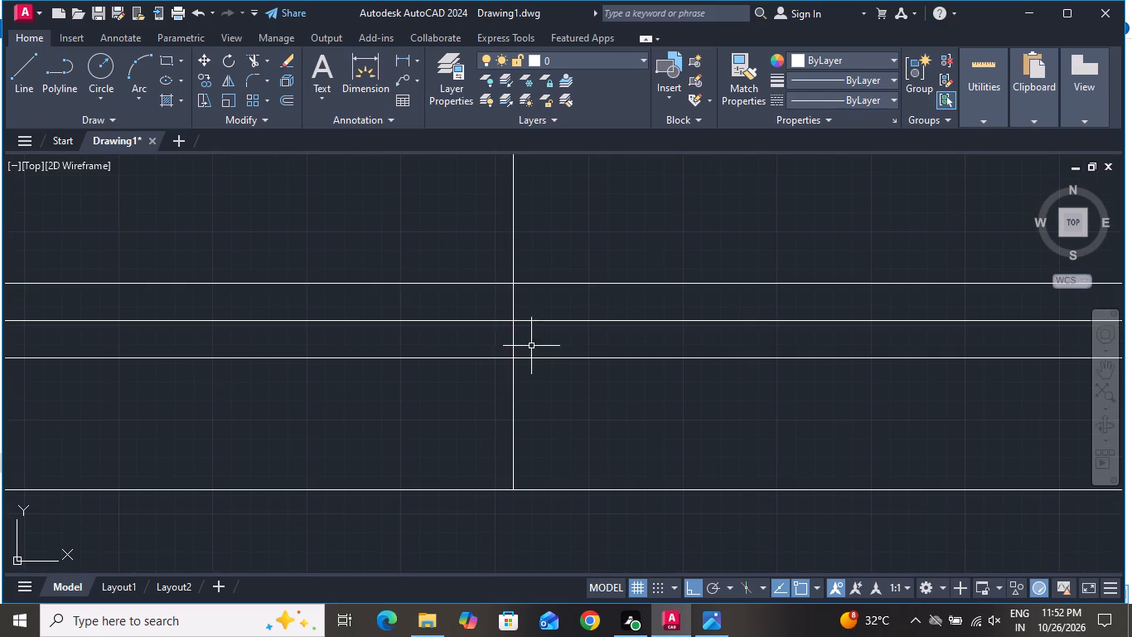
pyautogui.click(533, 308)
pyautogui.click(487, 344)
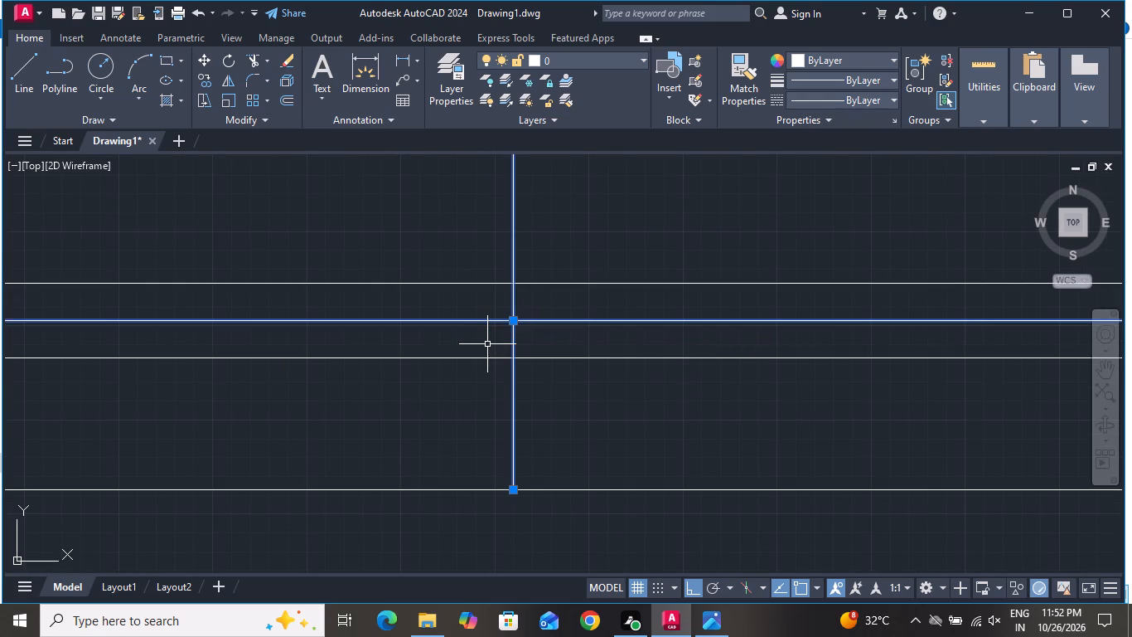
pyautogui.press('Delete')
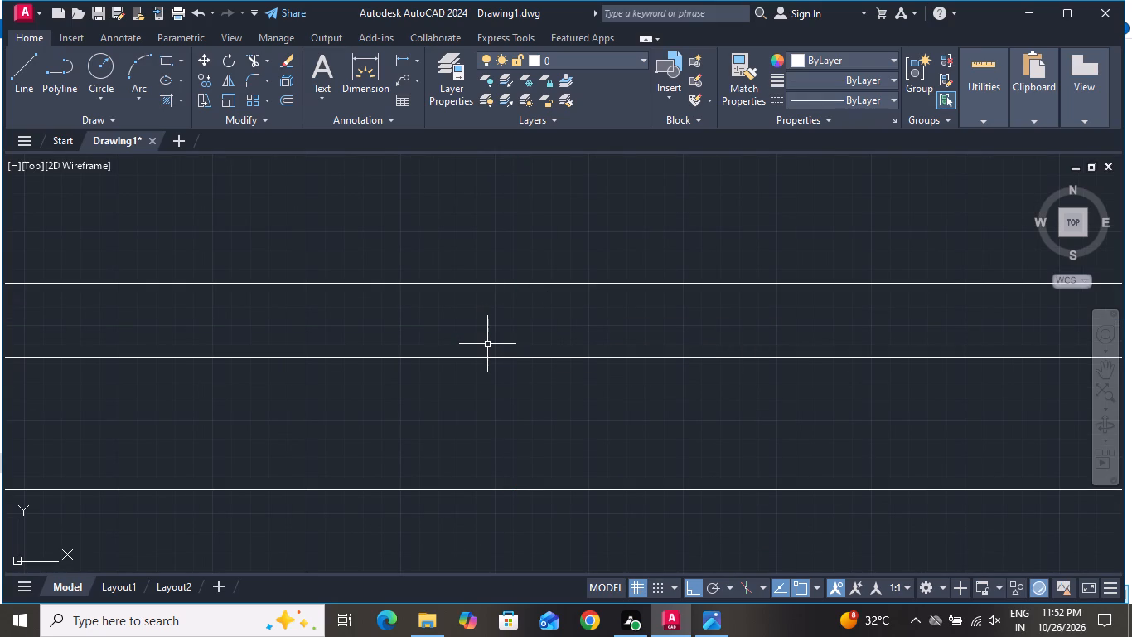
# Draw a vertical line across the top wall at the midpoint of the upper-right room.
pyautogui.scroll(-4, 468, 440)
pyautogui.click(19, 65)
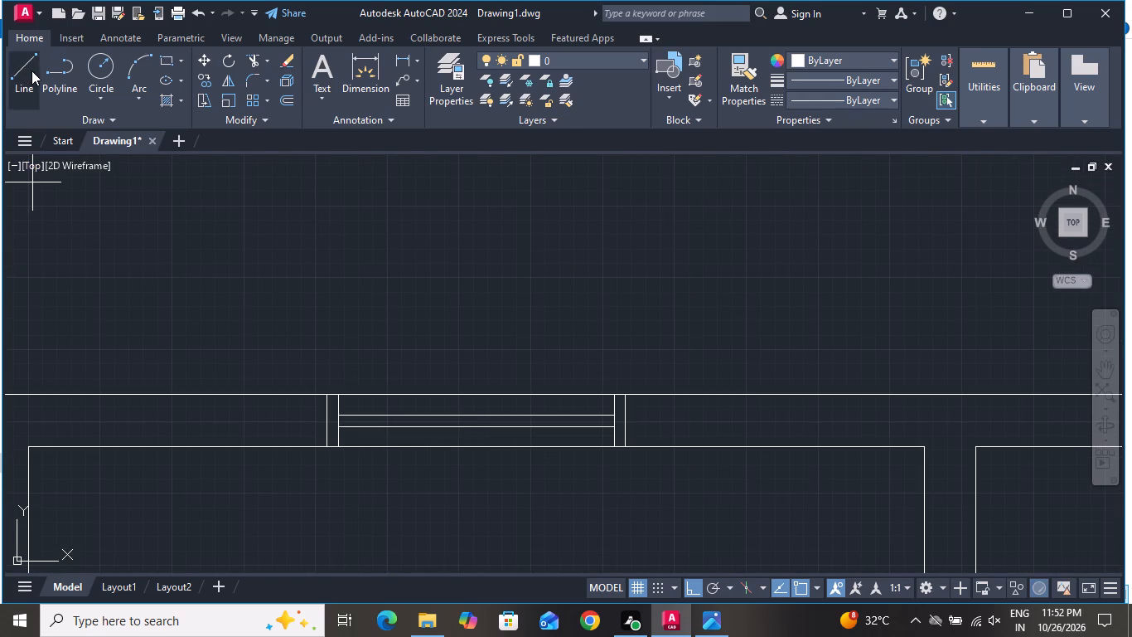
pyautogui.scroll(-1, 159, 228)
pyautogui.scroll(-2, 222, 281)
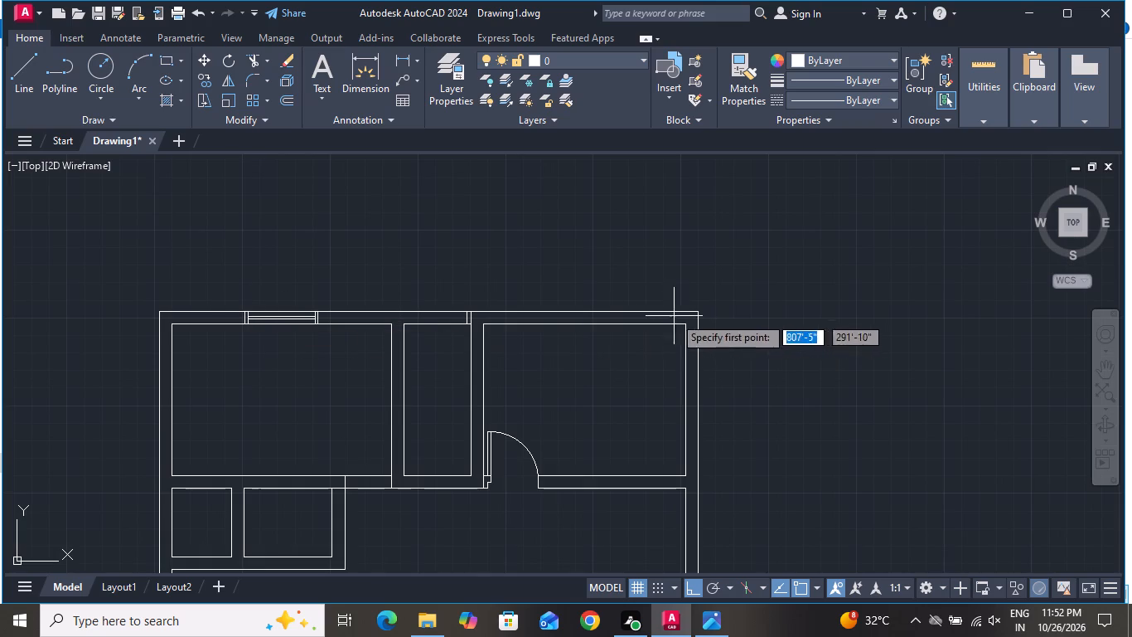
pyautogui.scroll(1, 635, 326)
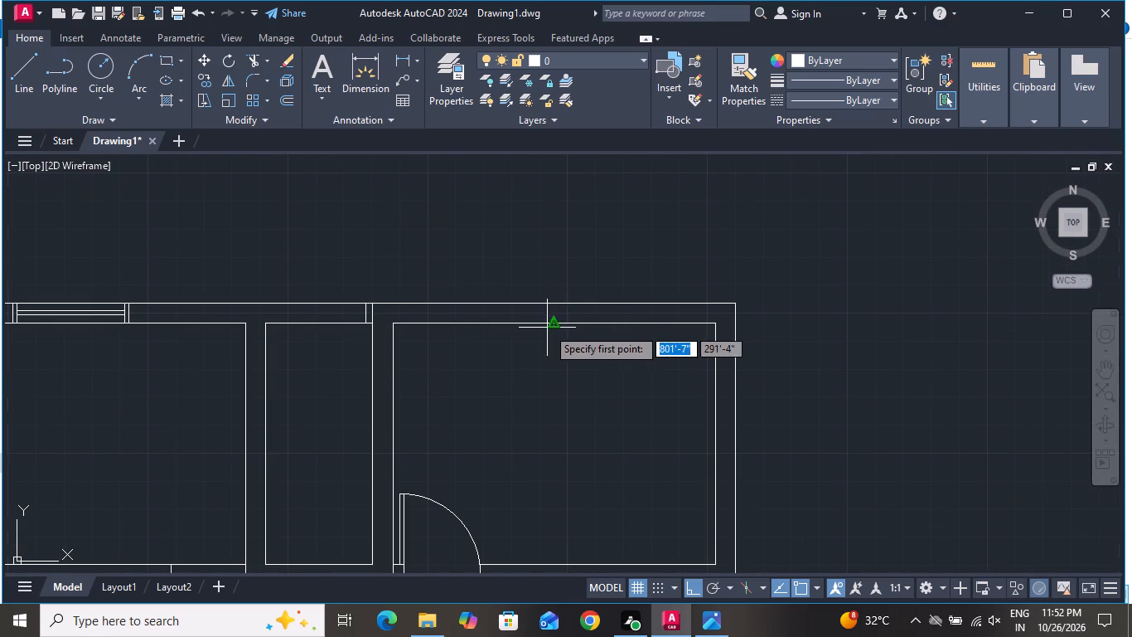
pyautogui.click(549, 323)
pyautogui.scroll(3, 552, 310)
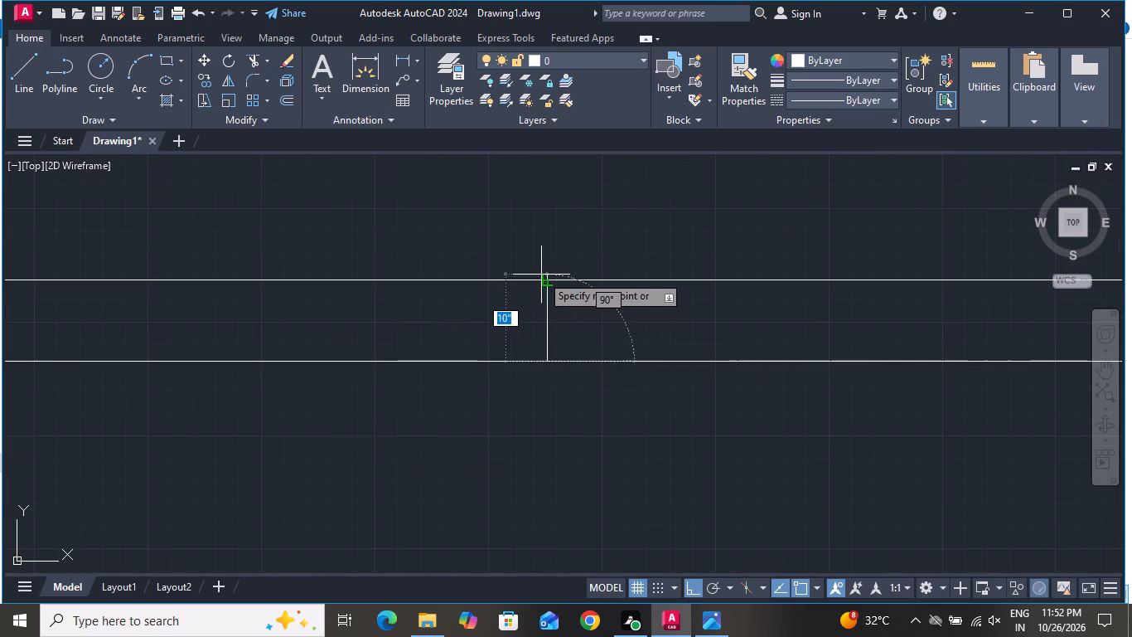
pyautogui.click(541, 275)
pyautogui.rightClick(545, 310)
pyautogui.click(563, 330)
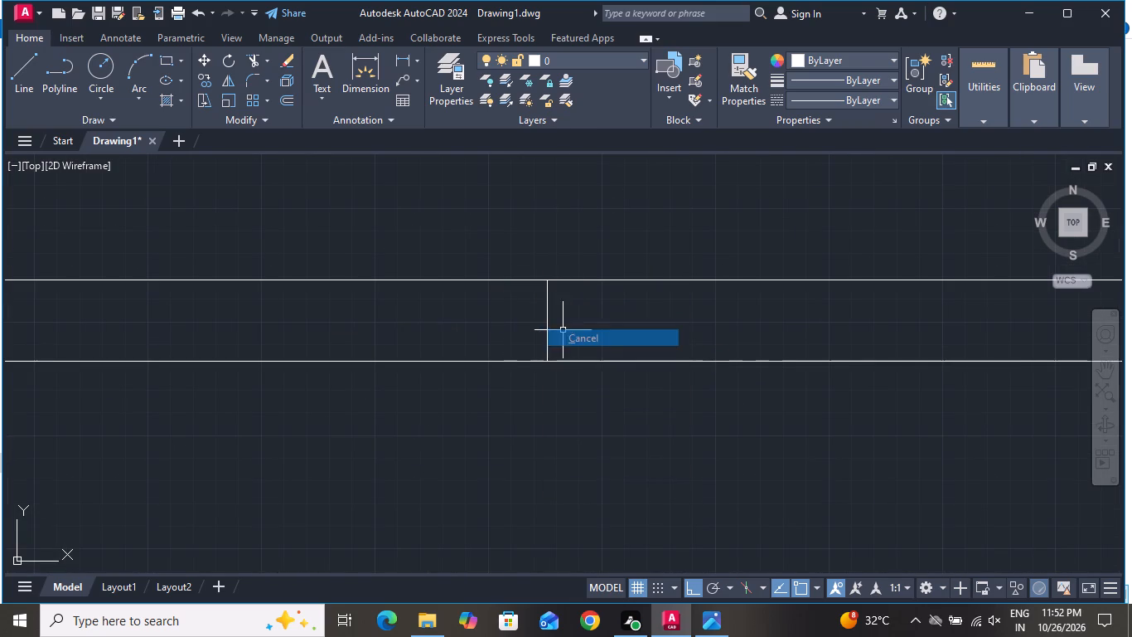
# Offset the new centre line 2' to each side within the upper-right room's top wall.
pyautogui.write('O')
pyautogui.press('space')
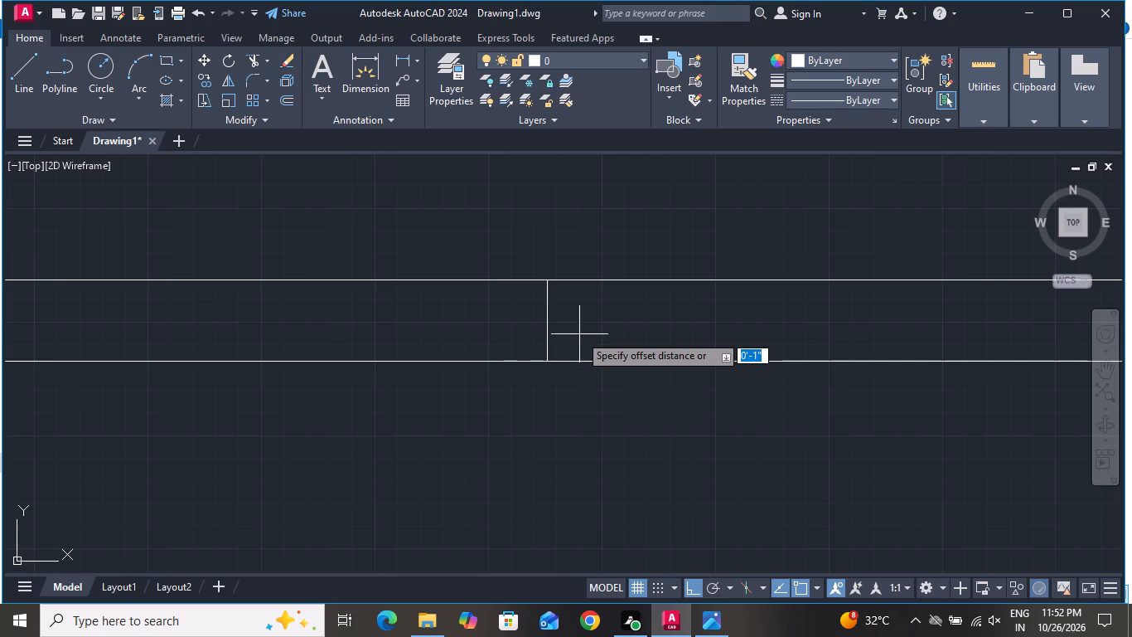
pyautogui.press('2')
pyautogui.press("'")
pyautogui.press('Return')
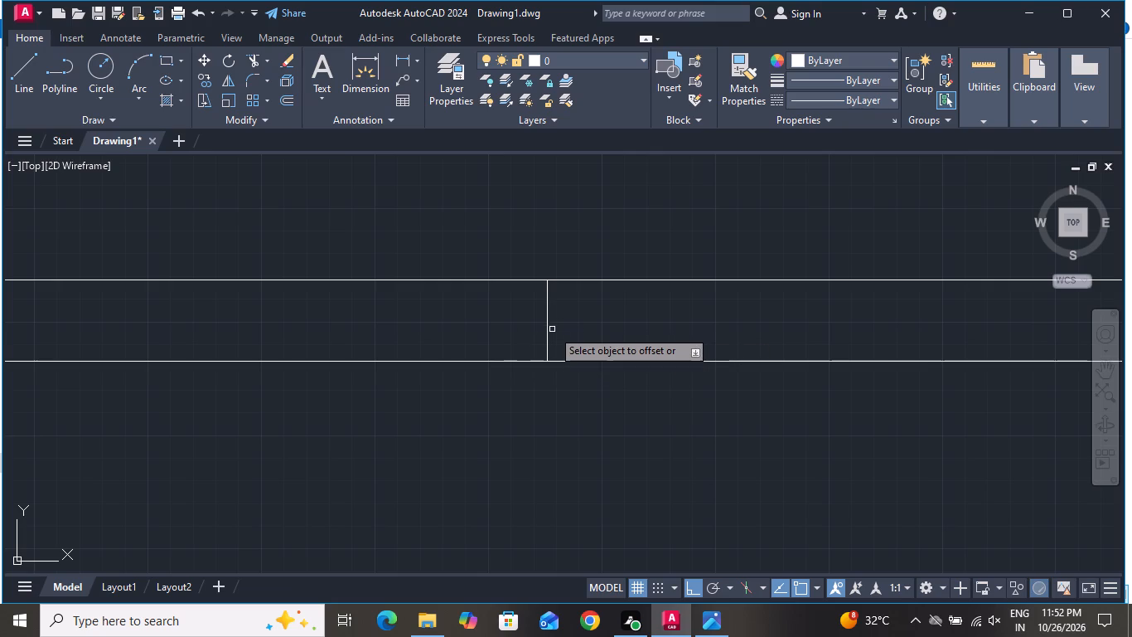
pyautogui.click(549, 338)
pyautogui.click(626, 339)
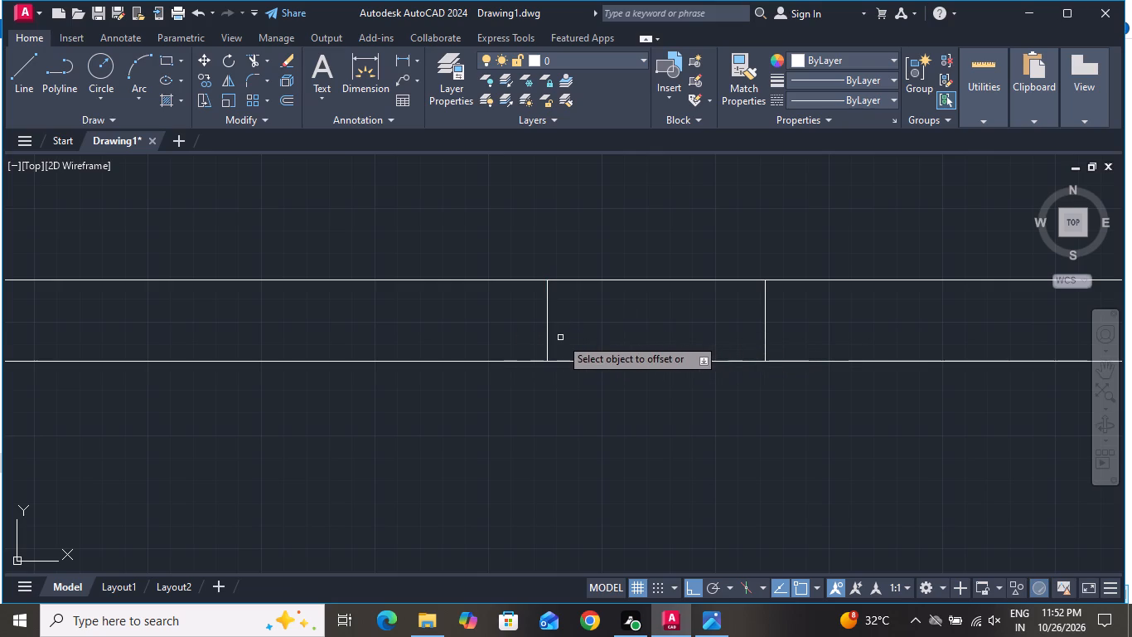
pyautogui.click(546, 347)
pyautogui.click(431, 349)
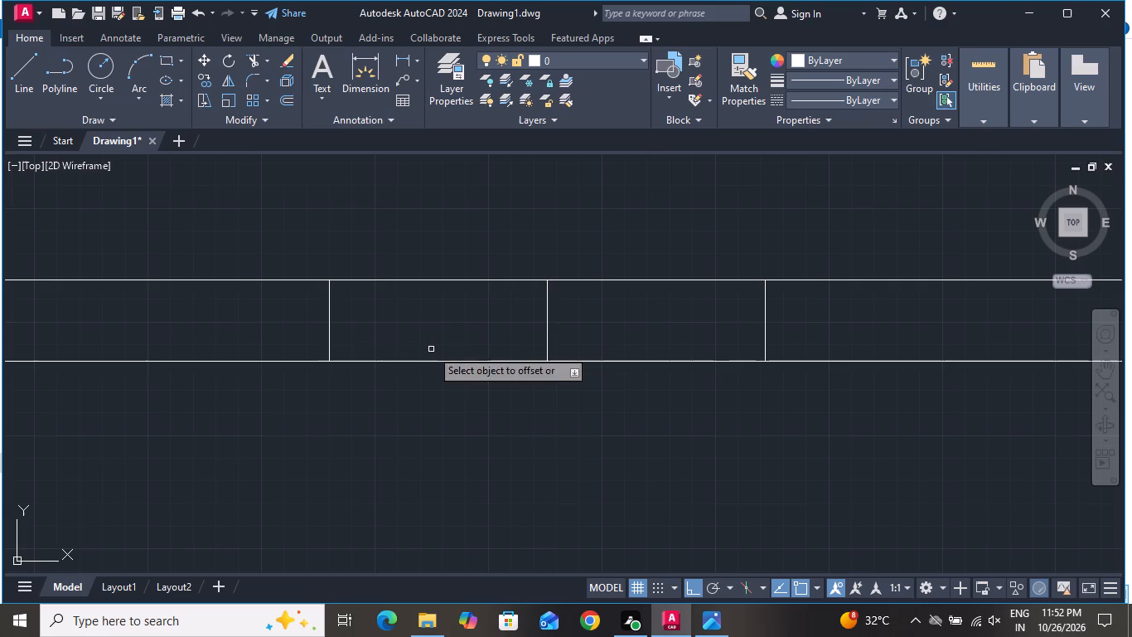
pyautogui.rightClick(456, 404)
pyautogui.click(515, 429)
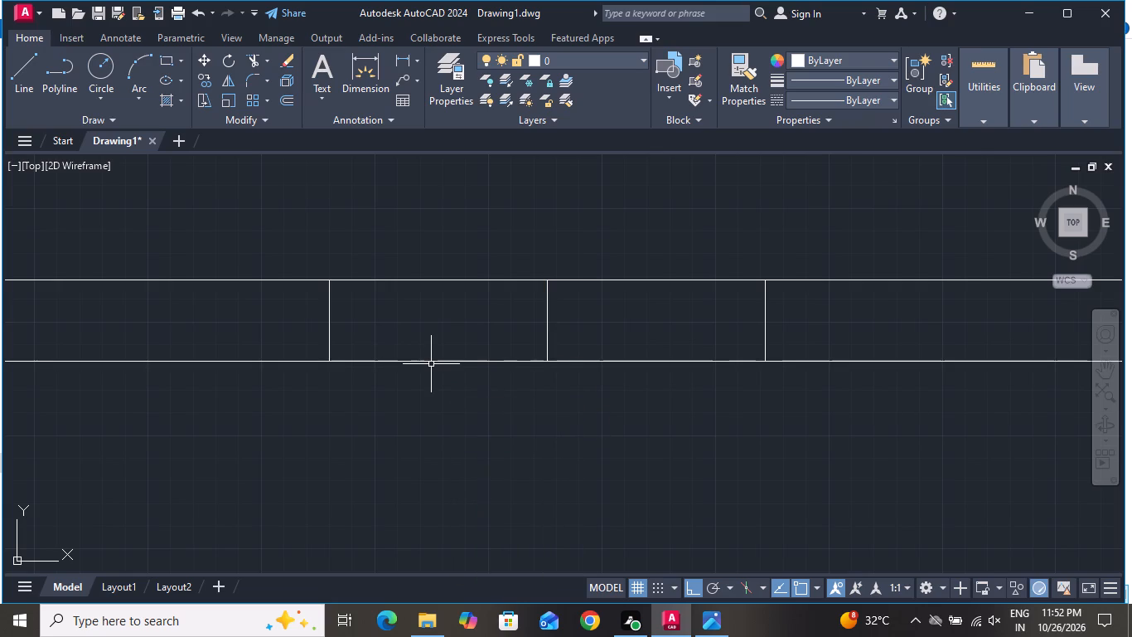
# Offset the two window edge lines 2" outward in the upper-right room's top wall to form the frame.
pyautogui.write('O 2')
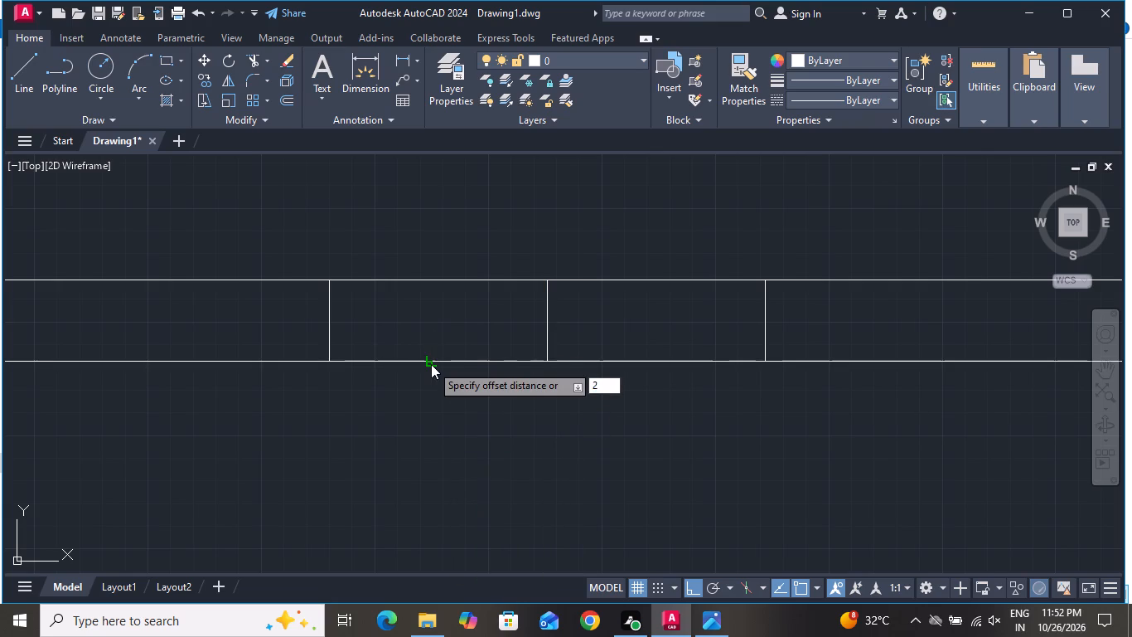
pyautogui.hotkey('shift', '"')
pyautogui.press('Return')
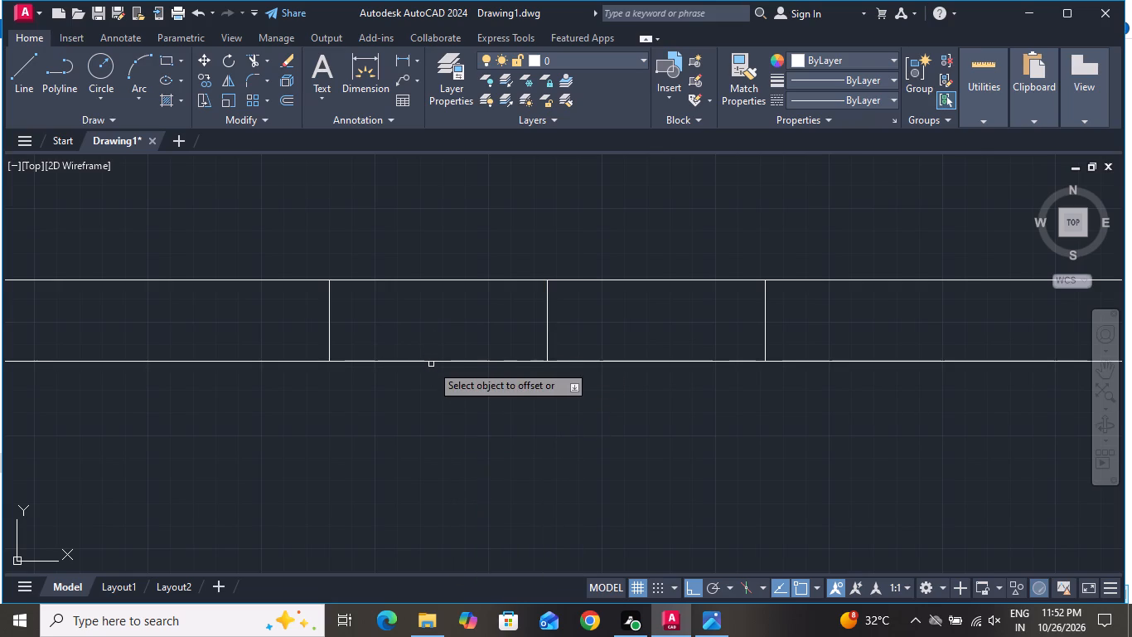
pyautogui.click(767, 341)
pyautogui.click(830, 338)
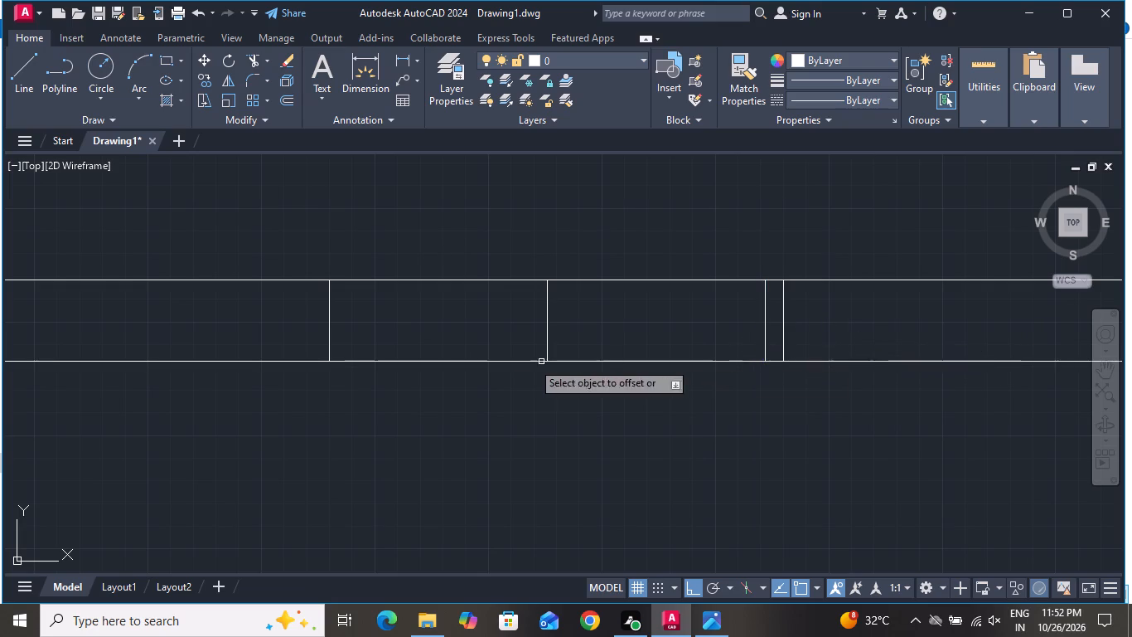
pyautogui.click(327, 336)
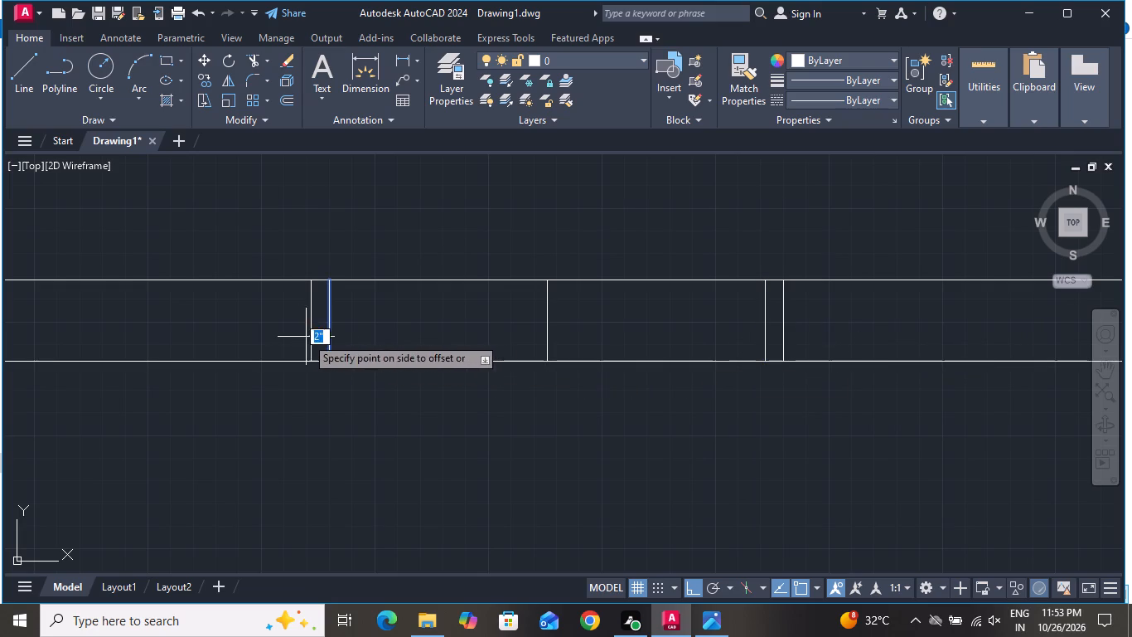
pyautogui.click(299, 337)
pyautogui.rightClick(299, 338)
pyautogui.click(318, 358)
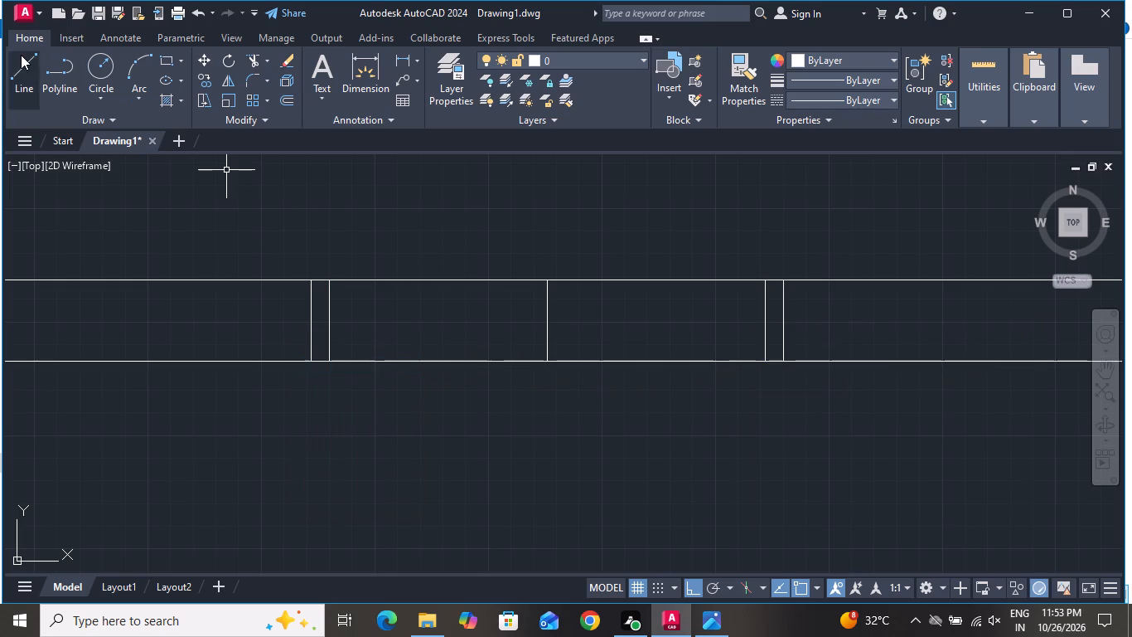
# Draw a horizontal middle line between the midpoints of the upper-right window's two inner frame lines.
pyautogui.click(21, 62)
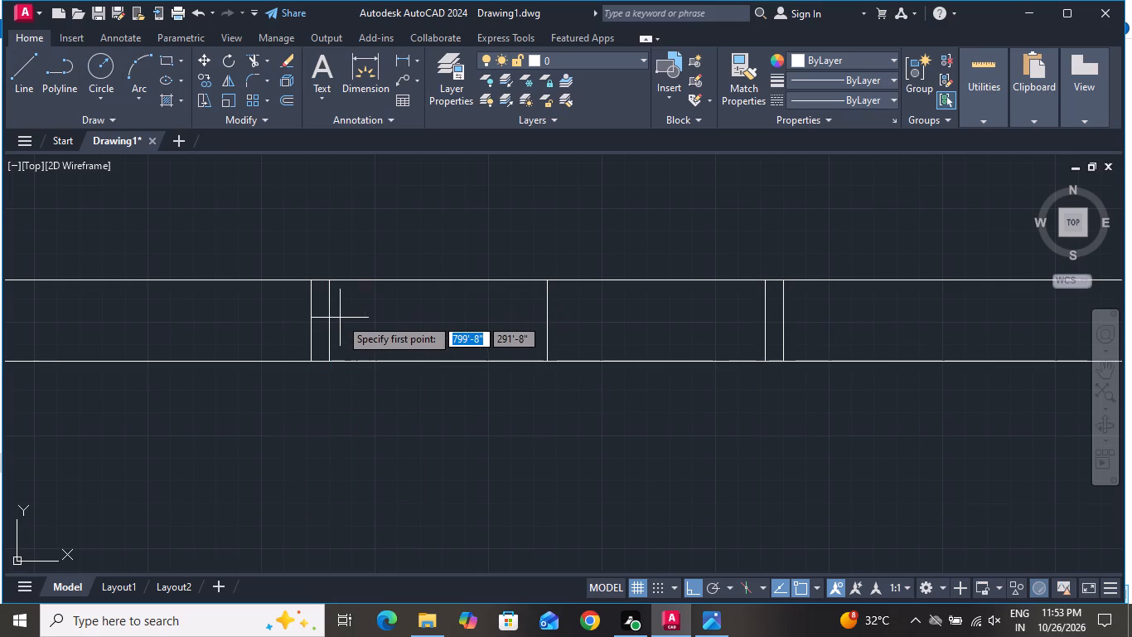
pyautogui.click(329, 320)
pyautogui.click(761, 317)
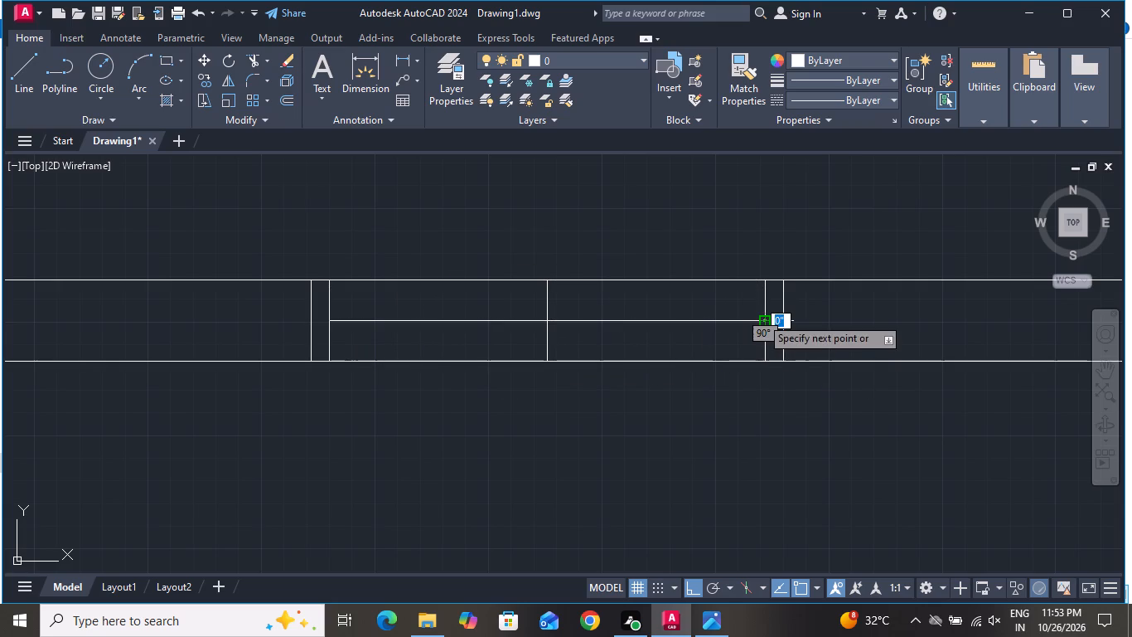
pyautogui.rightClick(761, 317)
pyautogui.click(771, 329)
# Offset the upper-right window's horizontal middle line 1" above and below to form the glass lines.
pyautogui.write('O')
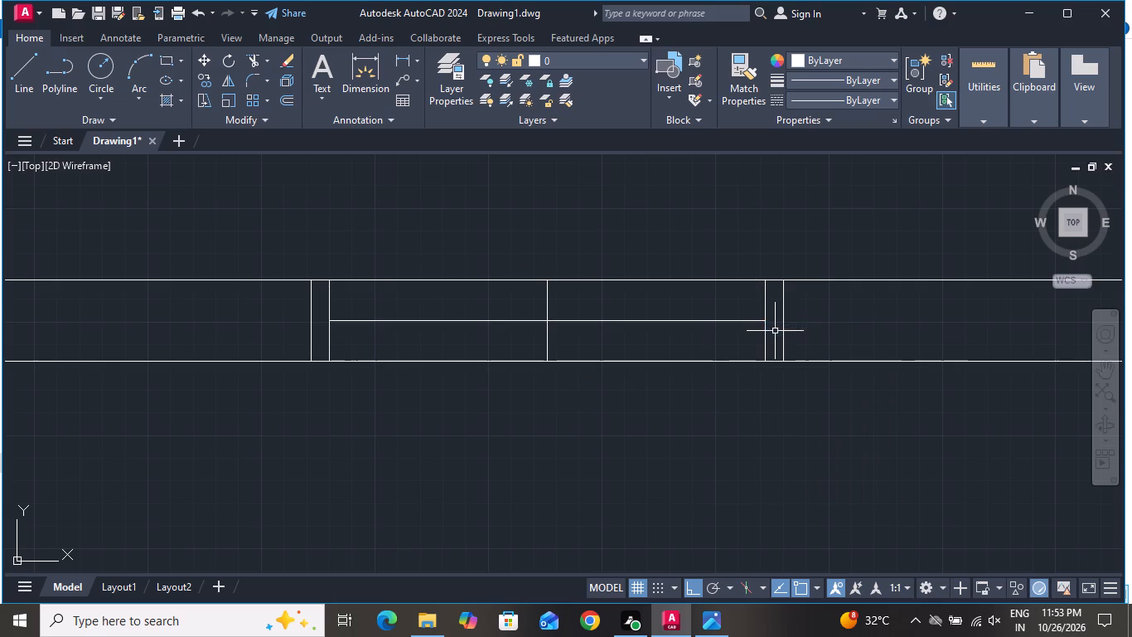
pyautogui.press('space')
pyautogui.press('1')
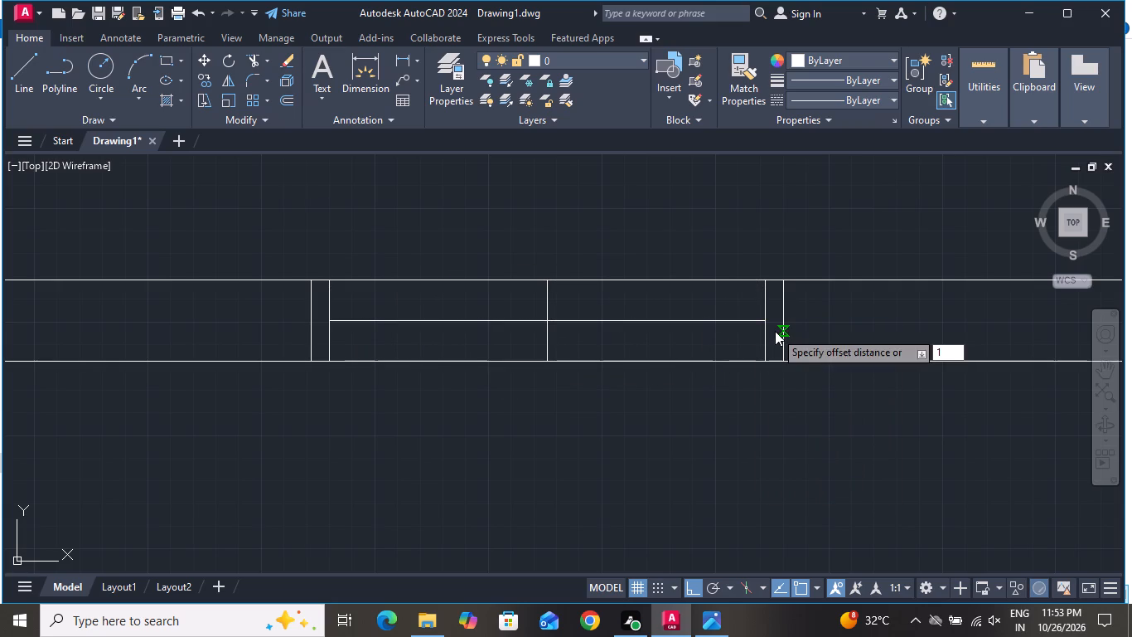
pyautogui.hotkey('shift', '"')
pyautogui.press('Return')
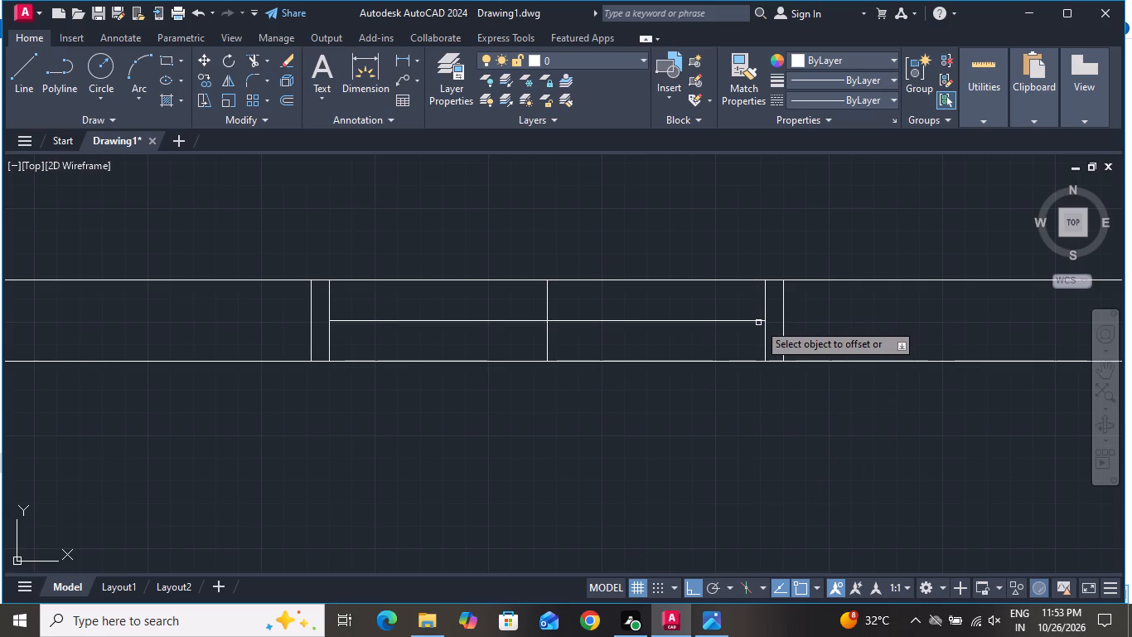
pyautogui.click(723, 321)
pyautogui.click(718, 308)
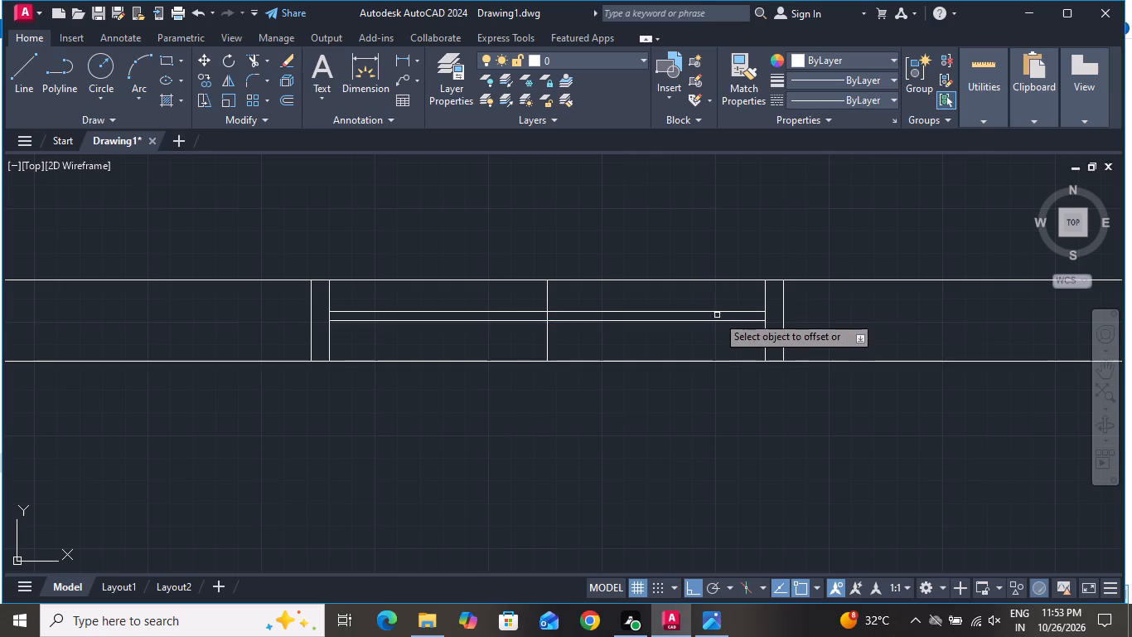
pyautogui.click(715, 322)
pyautogui.click(715, 339)
pyautogui.rightClick(716, 339)
pyautogui.click(752, 367)
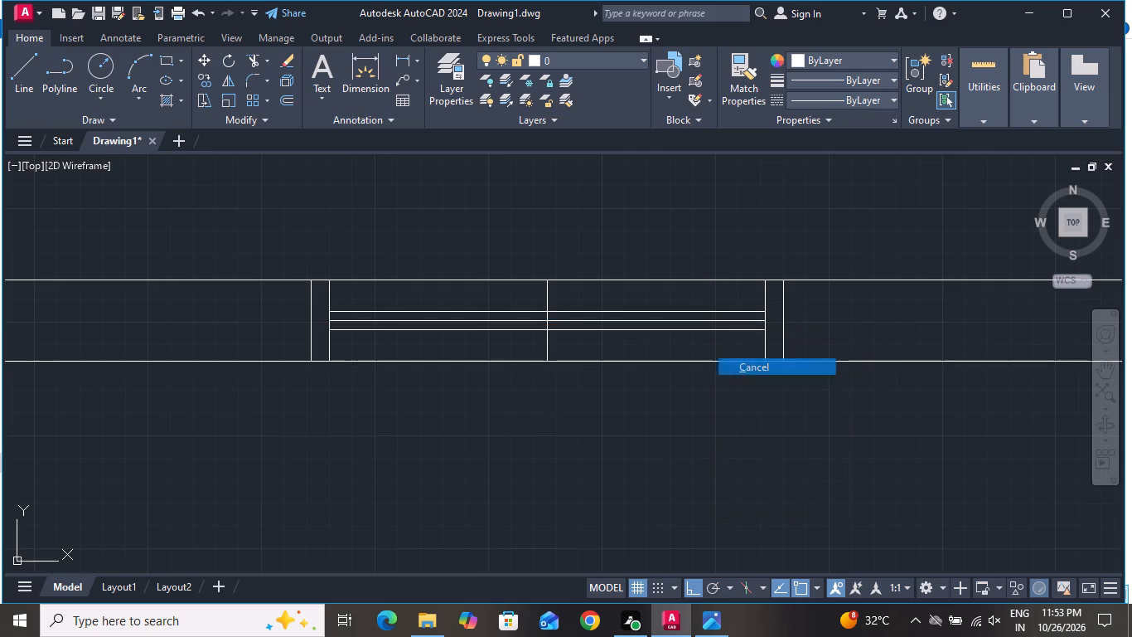
# Delete the upper-right window's vertical centre line and horizontal middle line.
pyautogui.scroll(3, 539, 324)
pyautogui.click(588, 294)
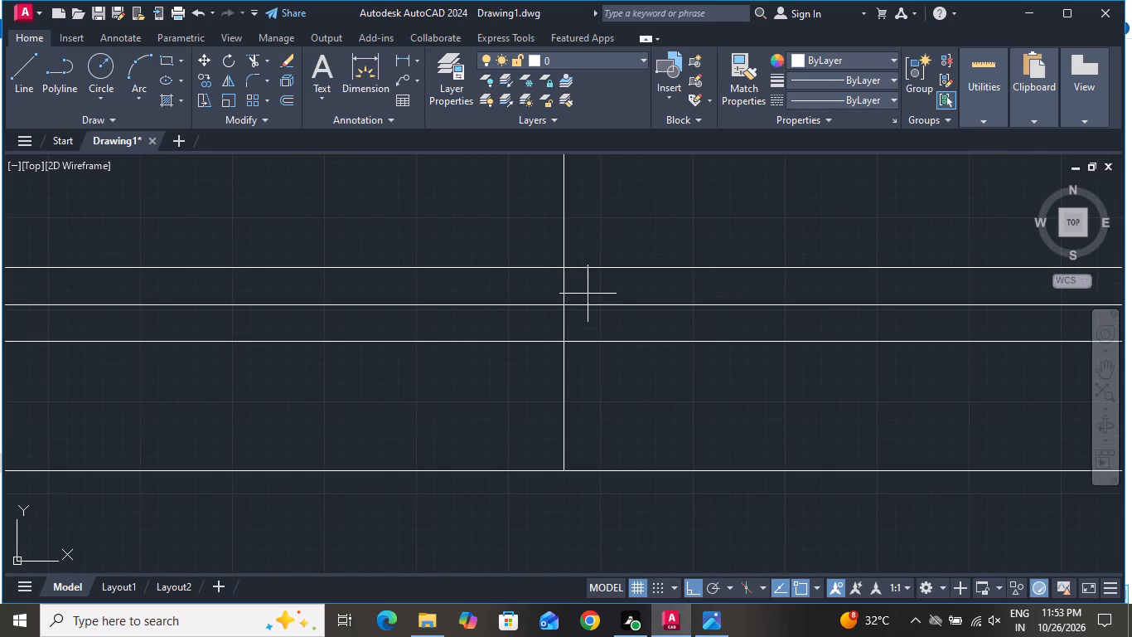
pyautogui.click(525, 333)
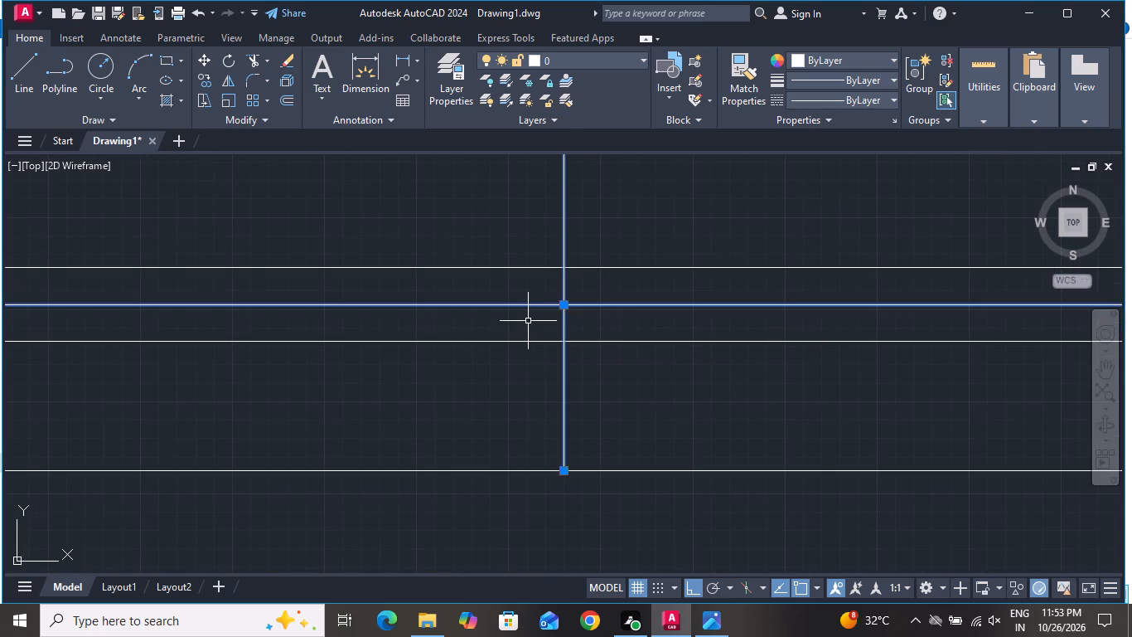
pyautogui.press('Delete')
# Draw a horizontal line across the right outer wall at the midpoint of the large central room's right side.
pyautogui.scroll(-5, 545, 329)
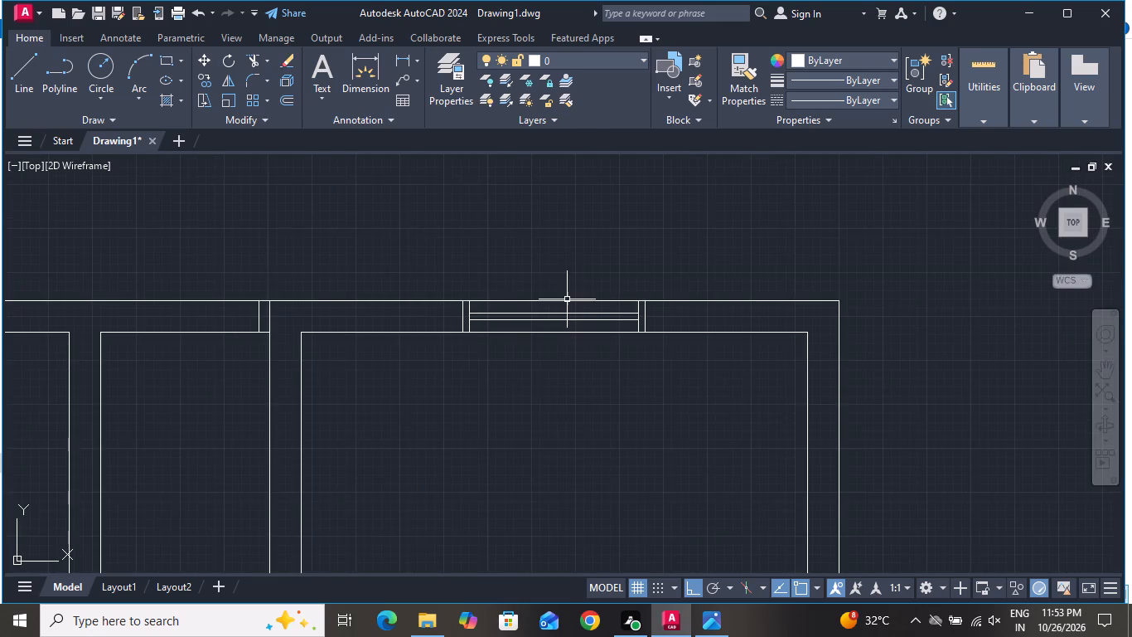
pyautogui.scroll(-2, 573, 300)
pyautogui.click(11, 68)
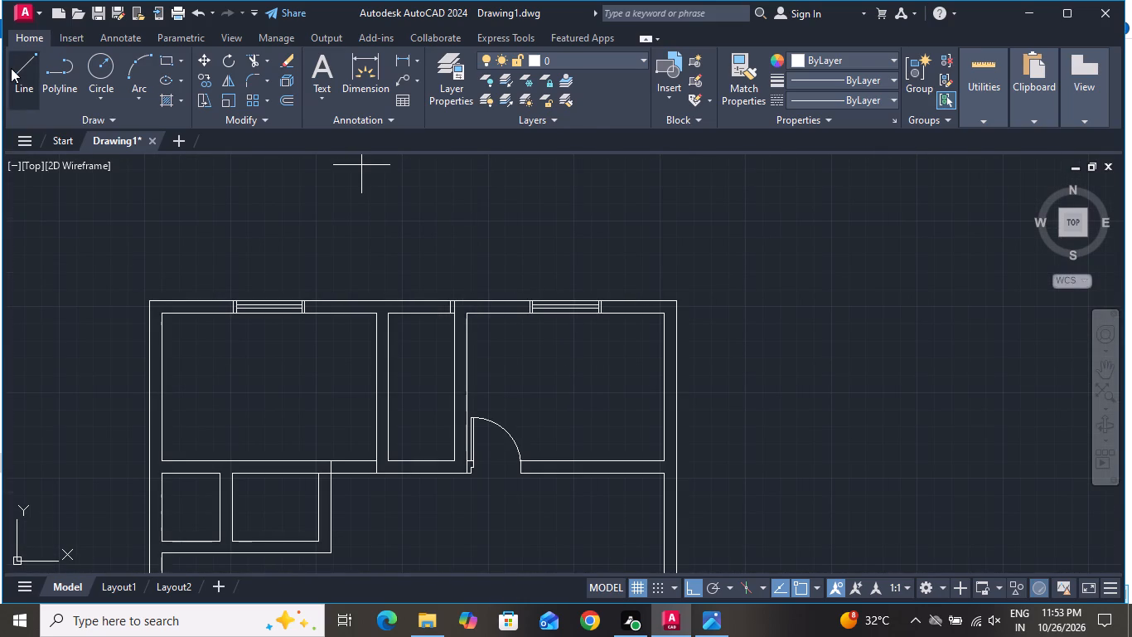
pyautogui.scroll(-1, 68, 76)
pyautogui.scroll(-2, 167, 109)
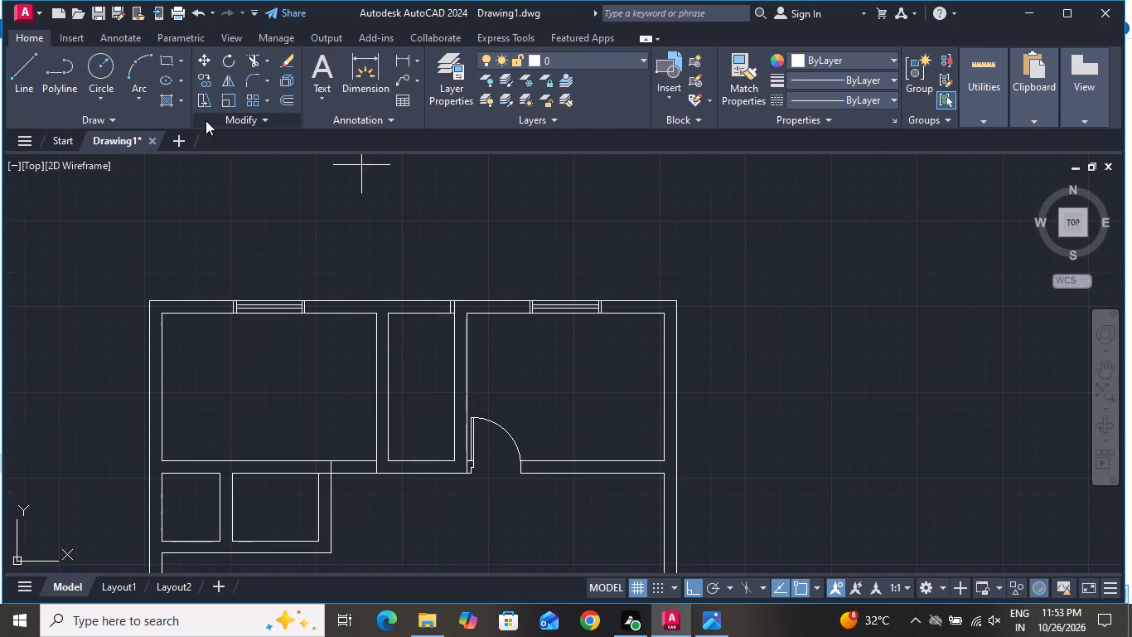
pyautogui.scroll(-2, 467, 212)
pyautogui.scroll(3, 568, 368)
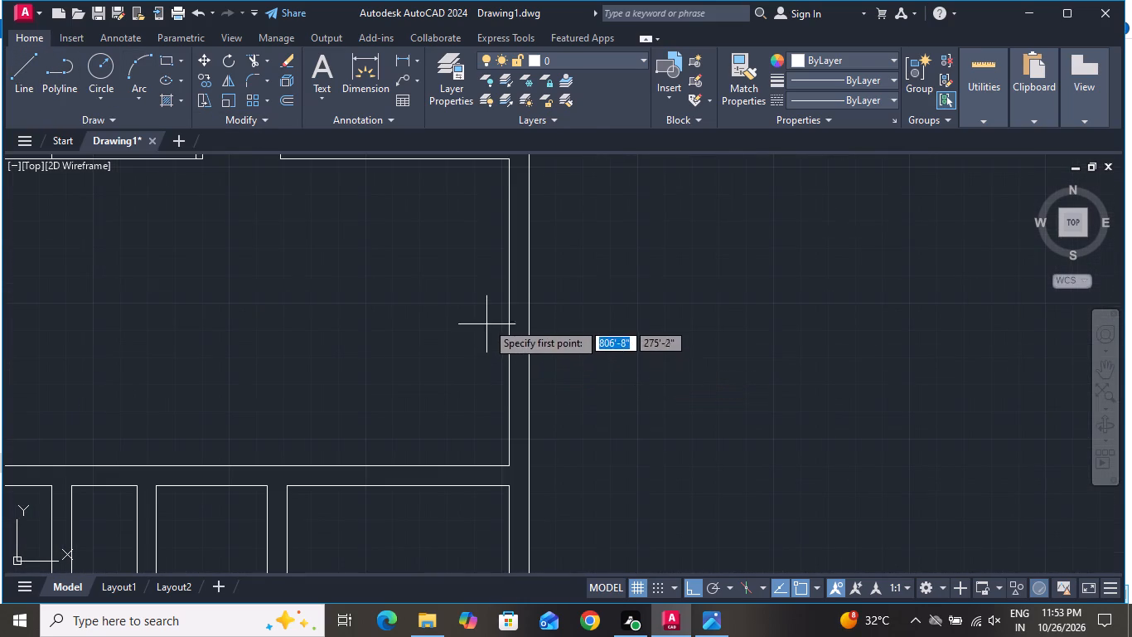
pyautogui.click(507, 313)
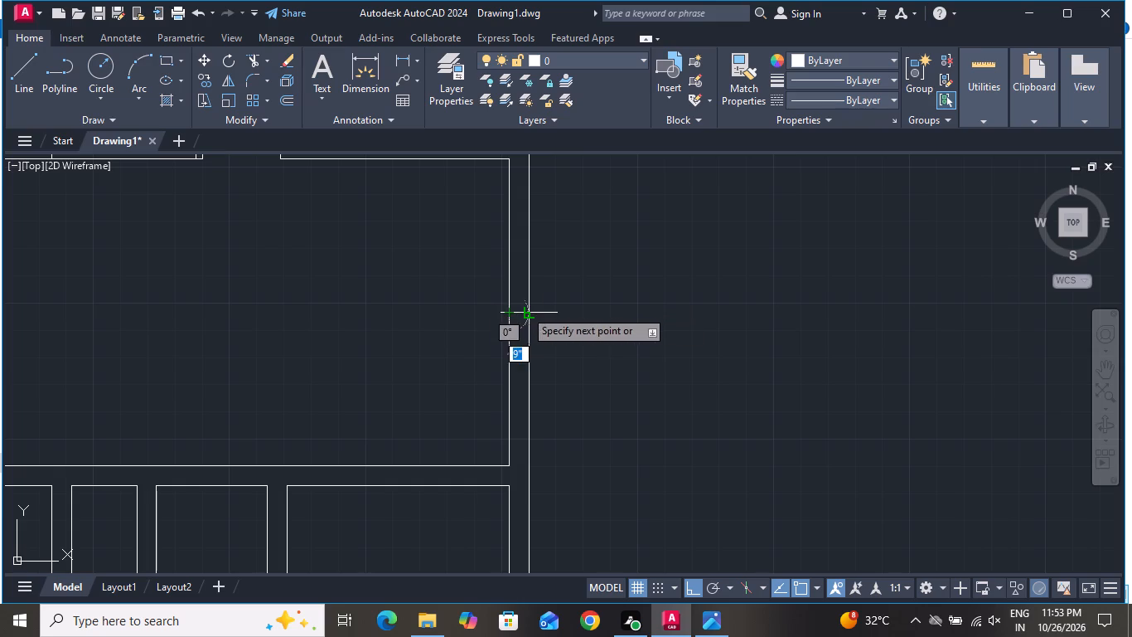
pyautogui.scroll(3, 529, 314)
pyautogui.click(517, 309)
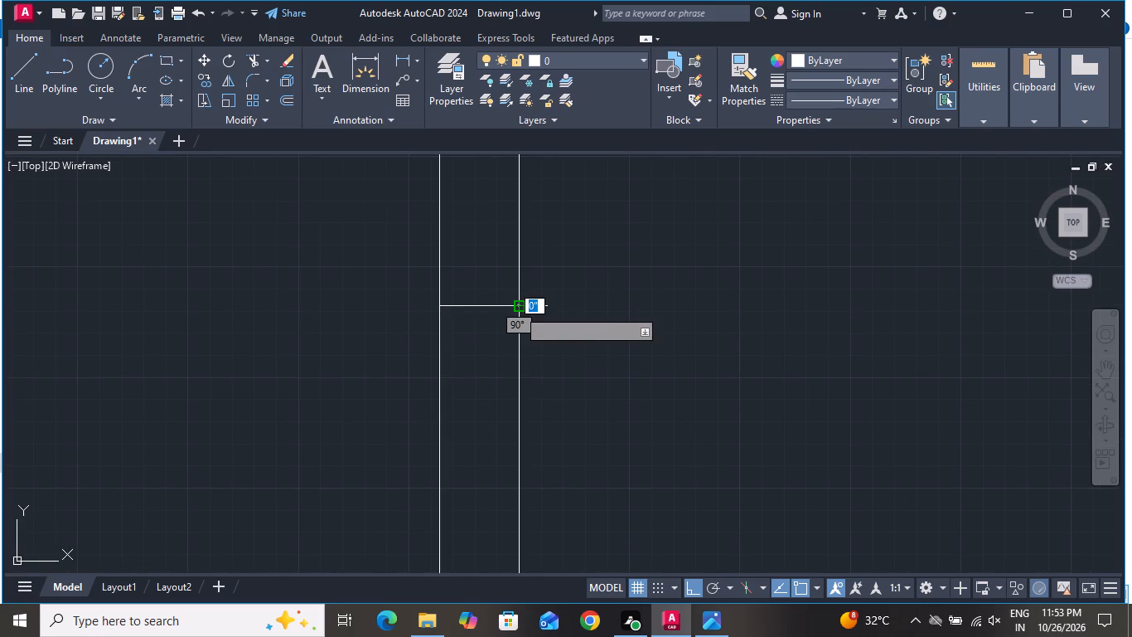
pyautogui.rightClick(520, 306)
pyautogui.click(542, 333)
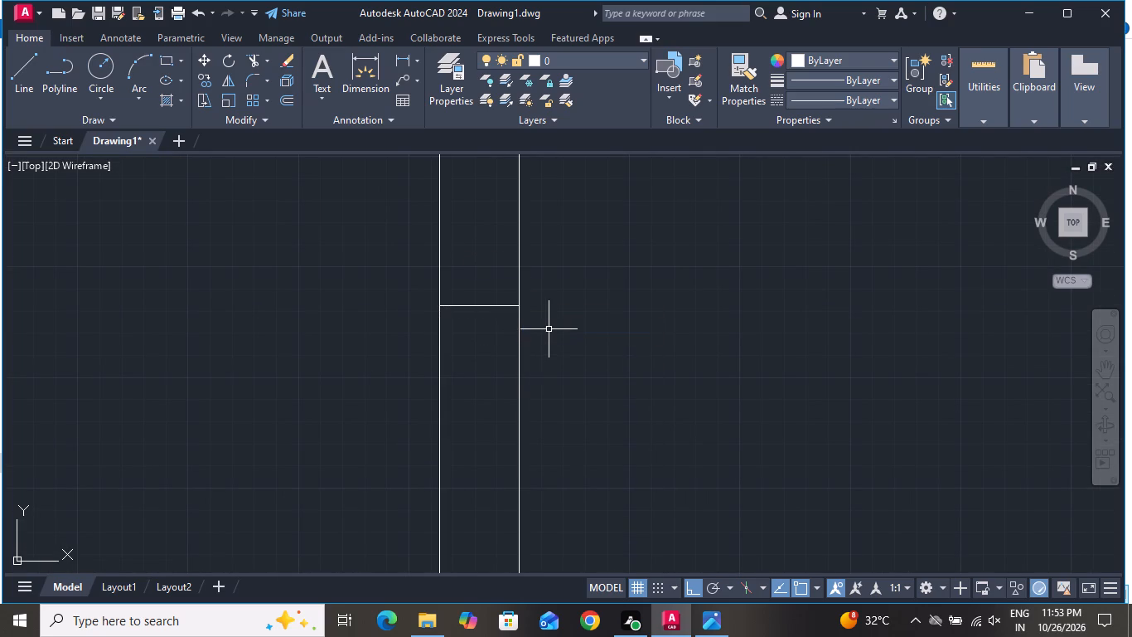
# Offset the new horizontal centre line 2' above and below within the central room's right wall.
pyautogui.write('O')
pyautogui.press('space')
pyautogui.write("2'")
pyautogui.press('Return')
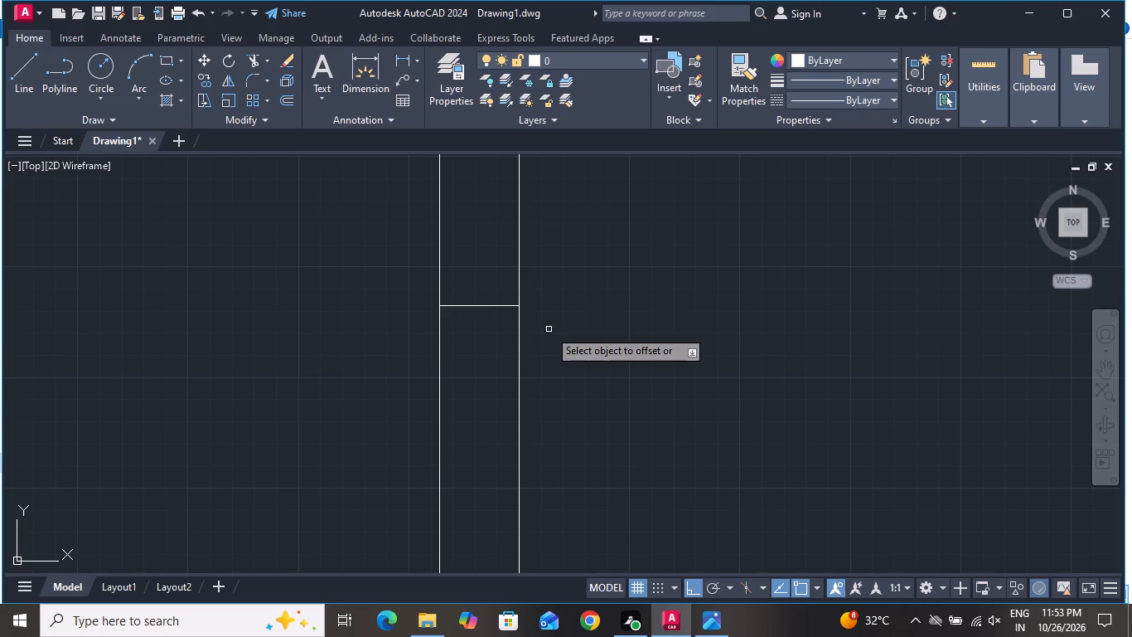
pyautogui.click(500, 306)
pyautogui.click(510, 233)
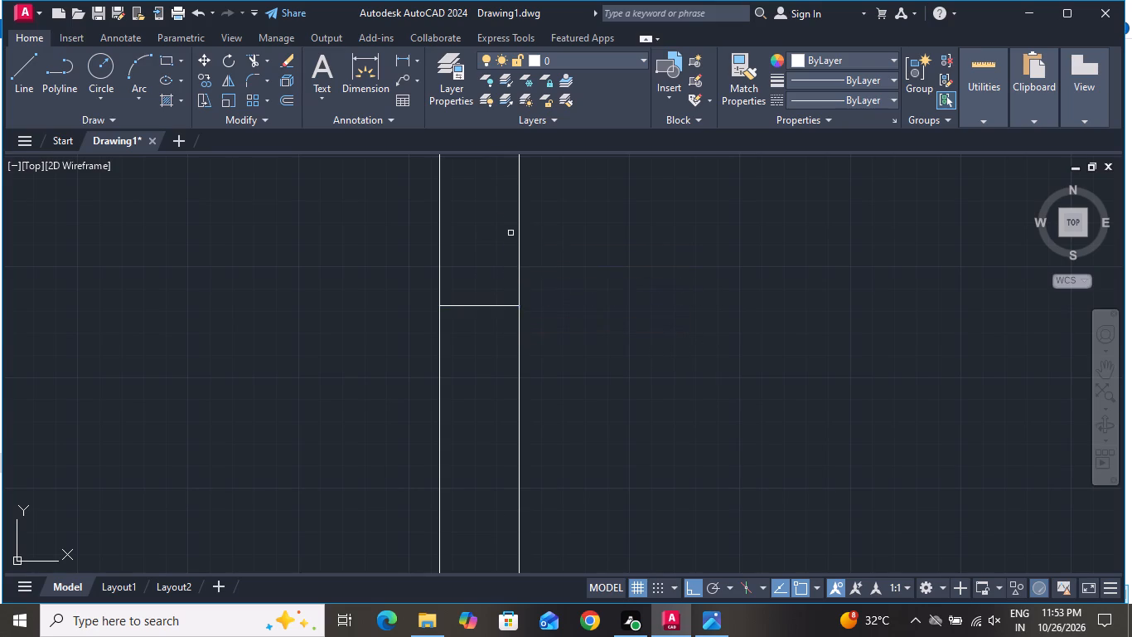
pyautogui.click(506, 304)
pyautogui.click(496, 386)
pyautogui.scroll(-3, 607, 394)
pyautogui.rightClick(620, 361)
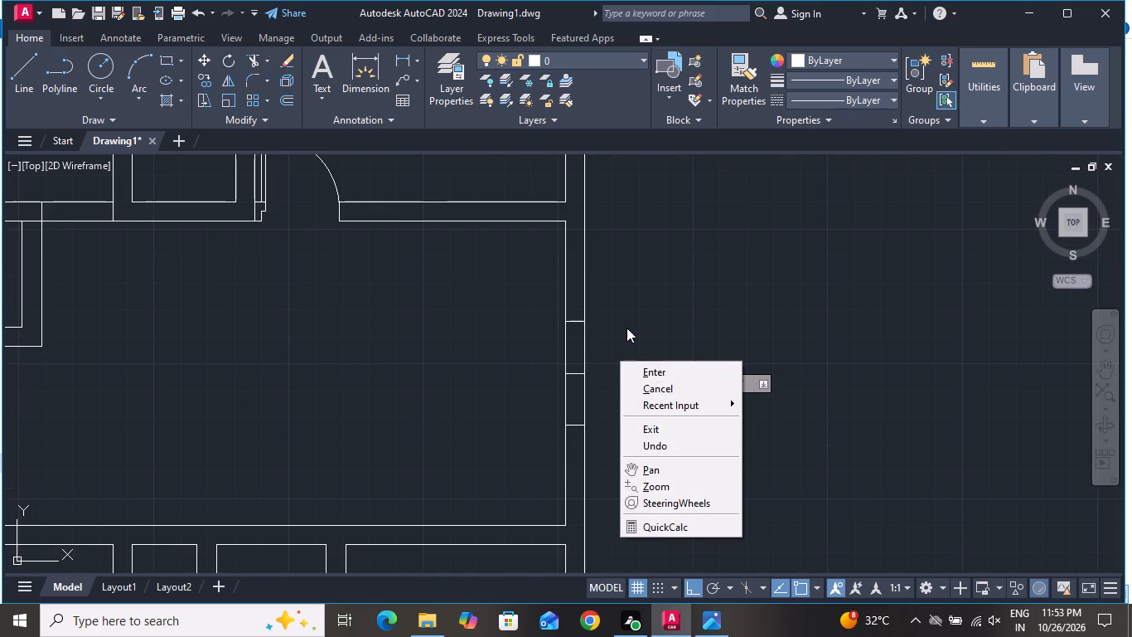
pyautogui.click(651, 389)
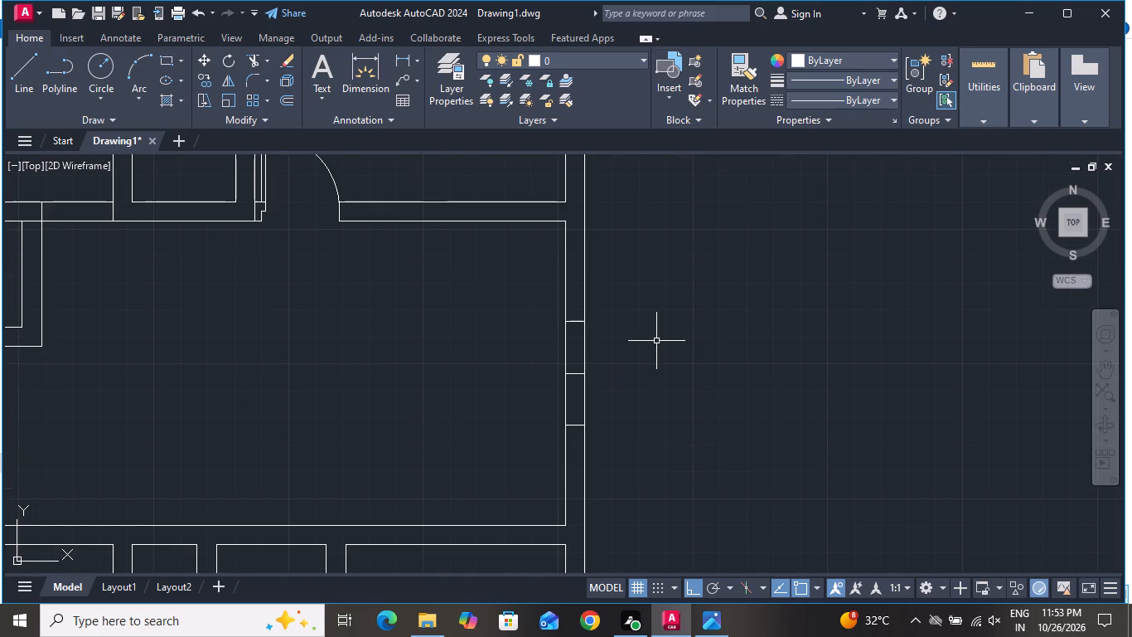
# Offset the upper and lower window edge lines 2" outward in the central room's right wall to form the frame.
pyautogui.write('O')
pyautogui.press('space')
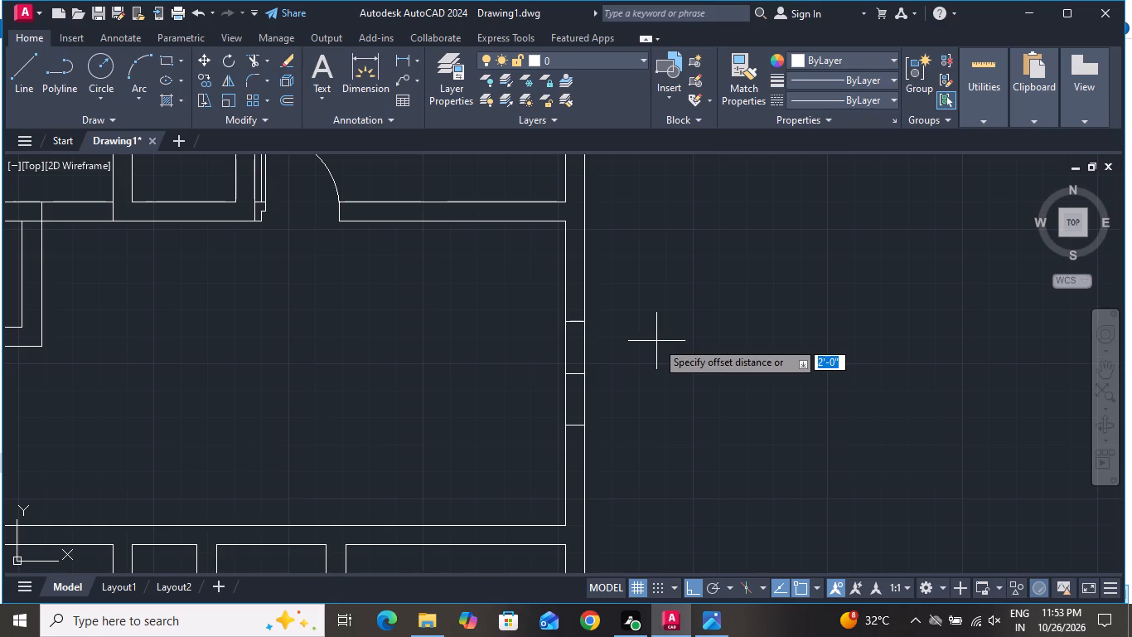
pyautogui.press('2')
pyautogui.hotkey('shift', '"')
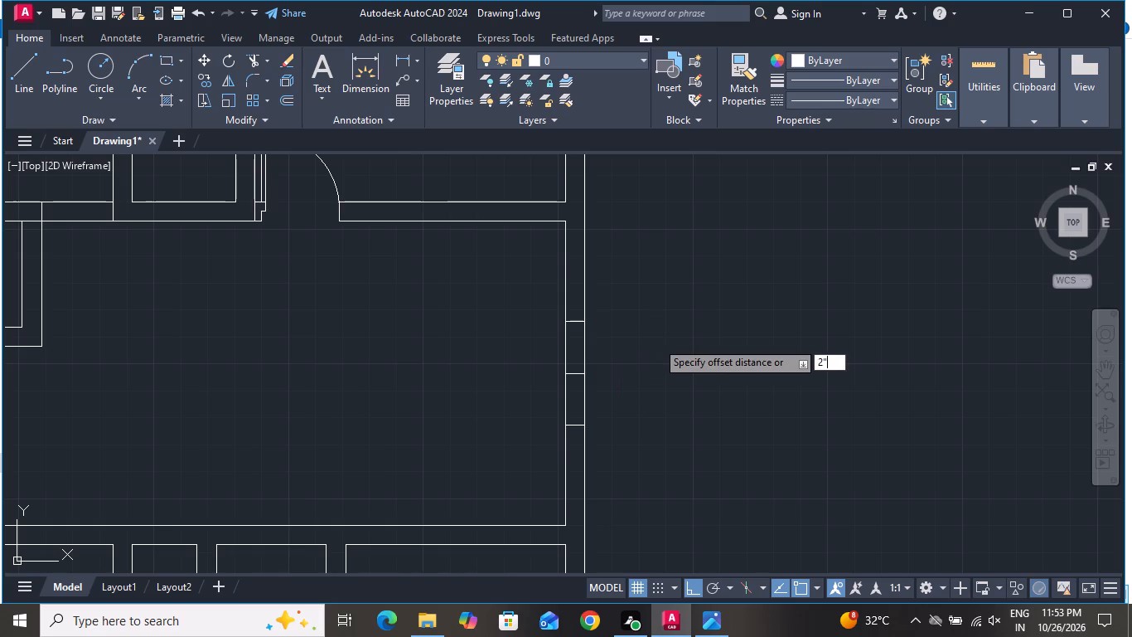
pyautogui.press('Return')
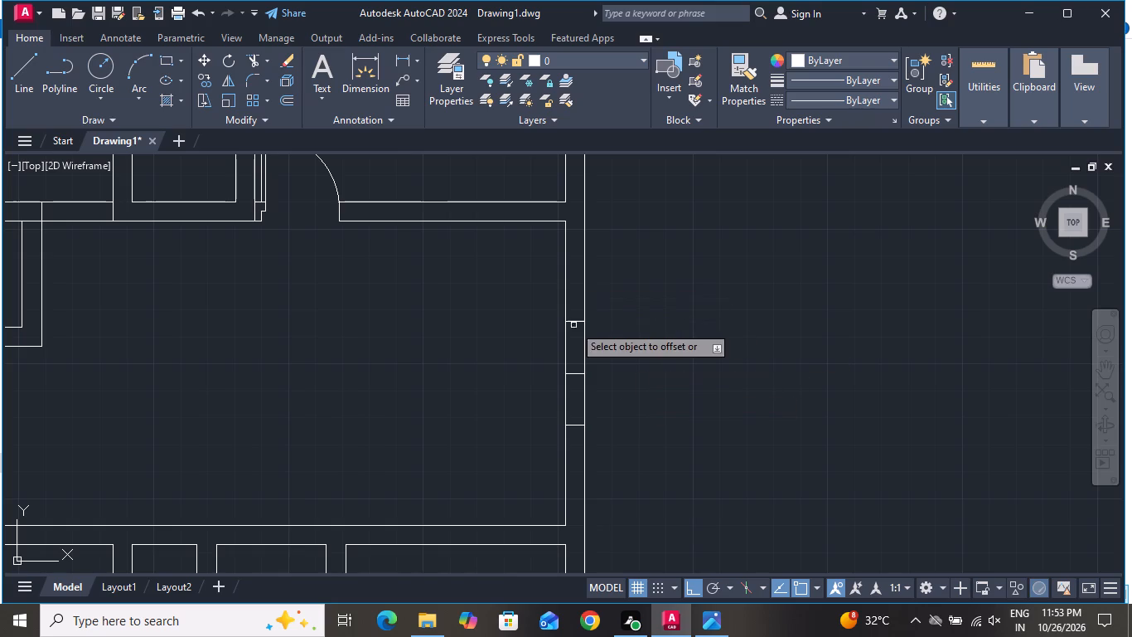
pyautogui.click(569, 322)
pyautogui.click(574, 290)
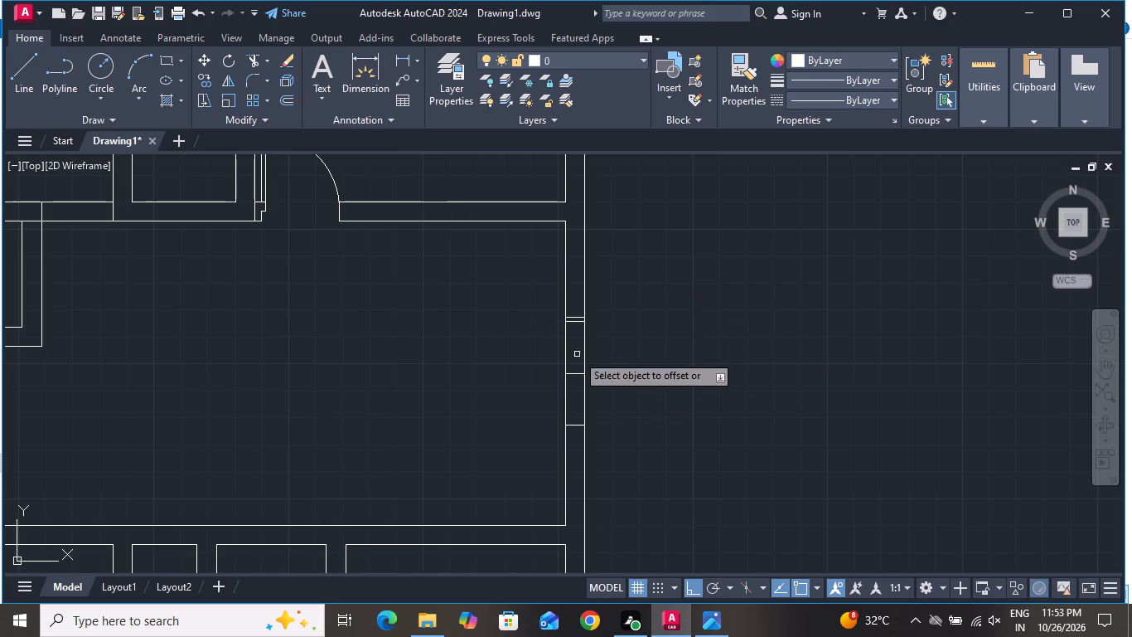
pyautogui.click(575, 426)
pyautogui.click(573, 451)
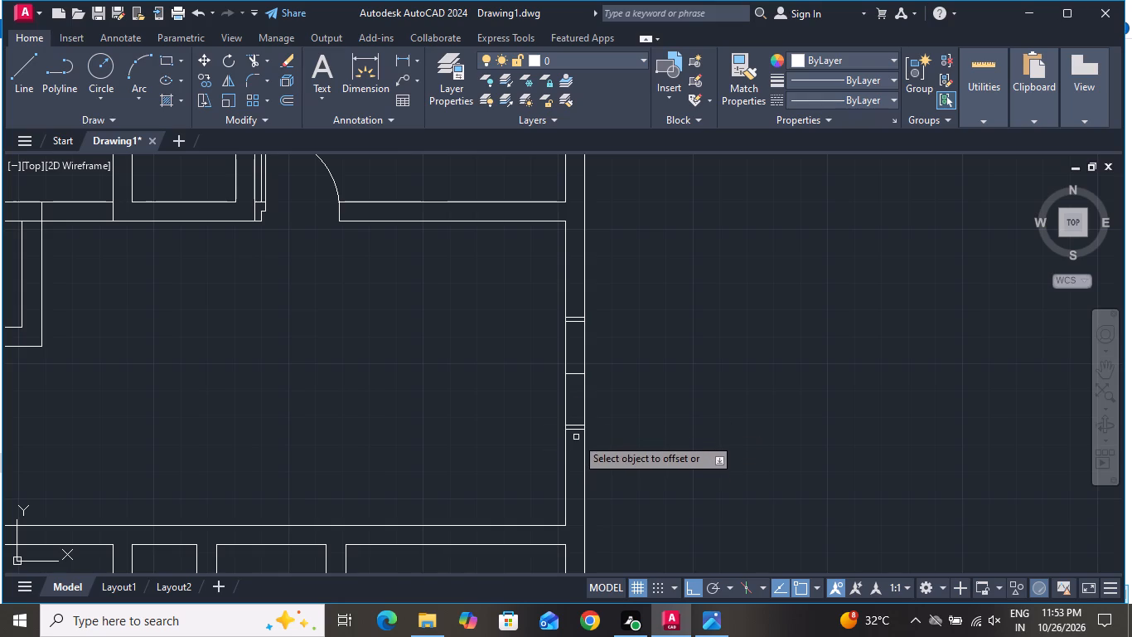
pyautogui.rightClick(576, 437)
pyautogui.click(605, 285)
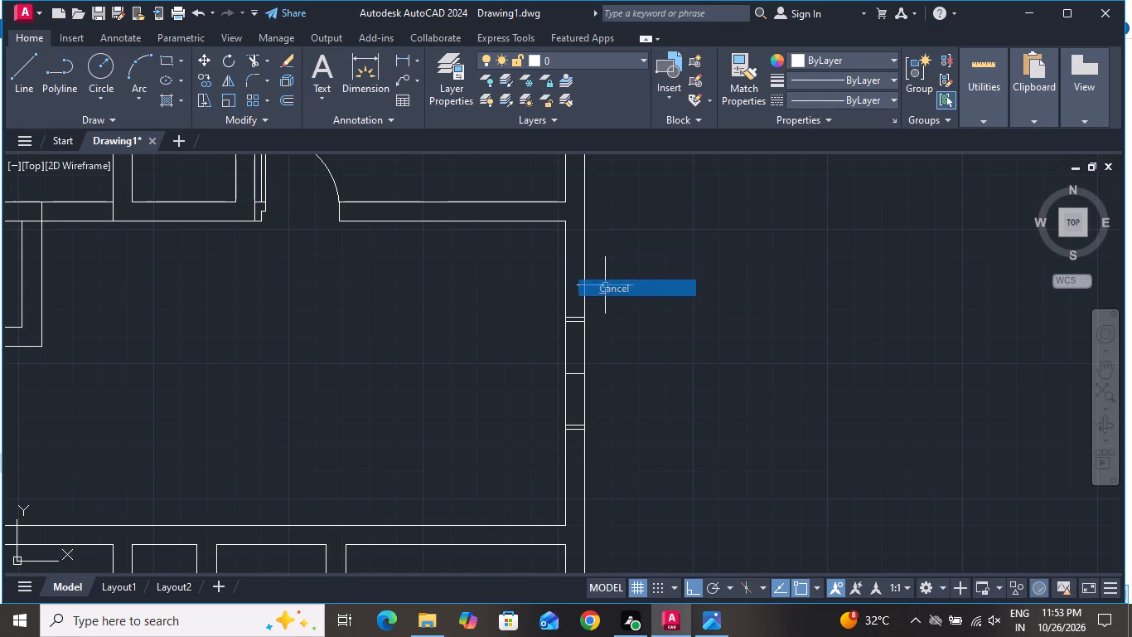
# Draw a 4' vertical centre line between the inner frame lines of the window in the central room's right wall.
pyautogui.click(30, 82)
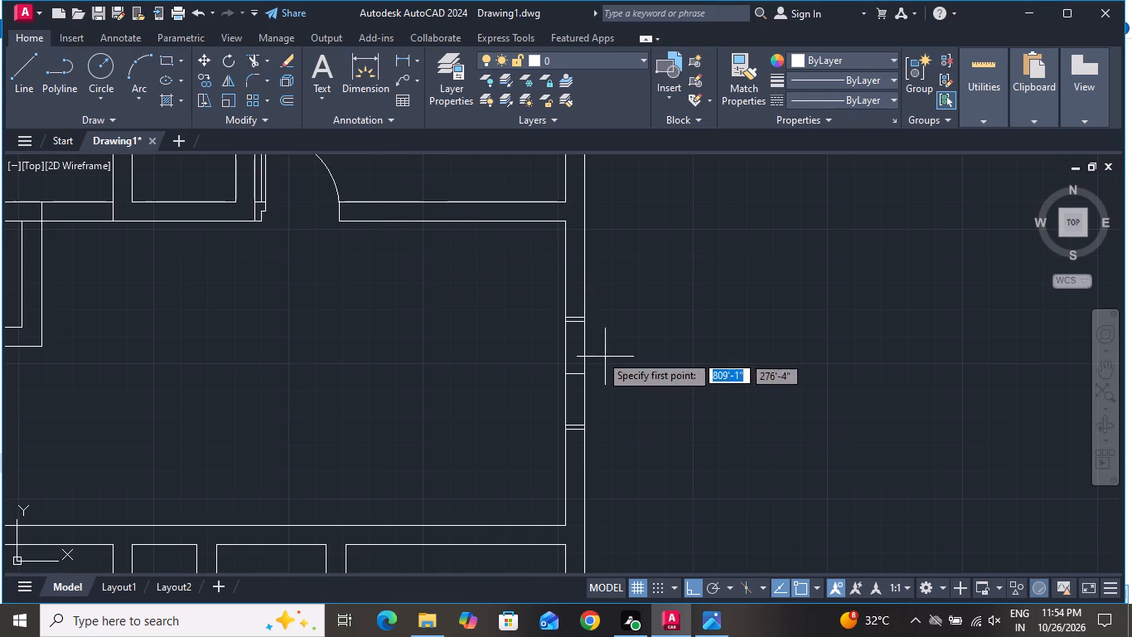
pyautogui.scroll(2, 573, 320)
pyautogui.click(572, 320)
pyautogui.scroll(-3, 582, 331)
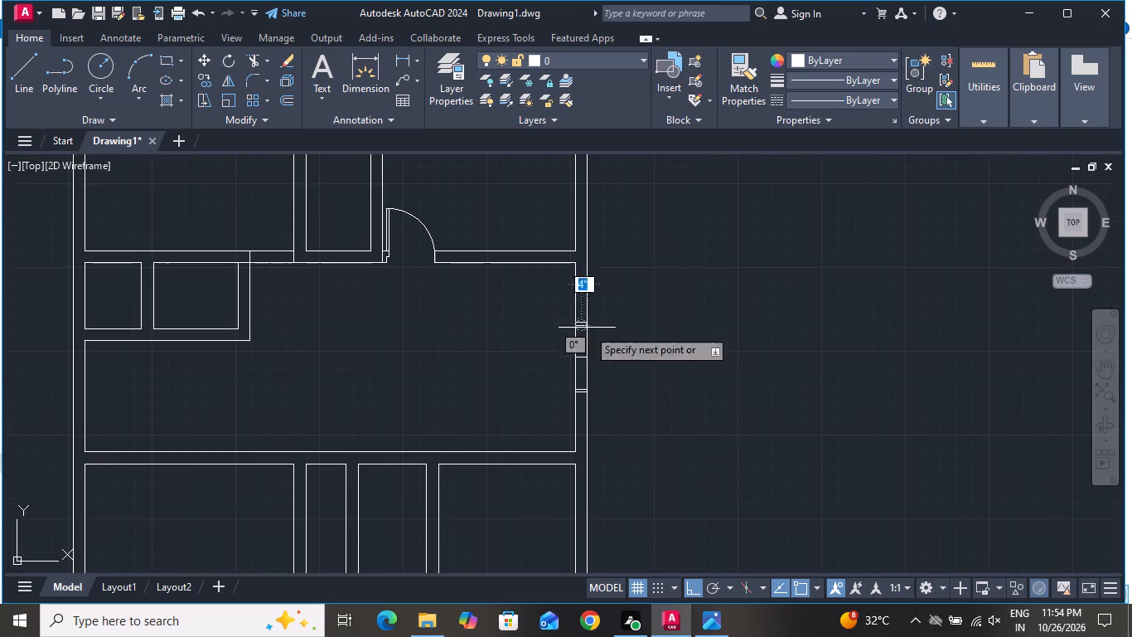
pyautogui.scroll(5, 581, 392)
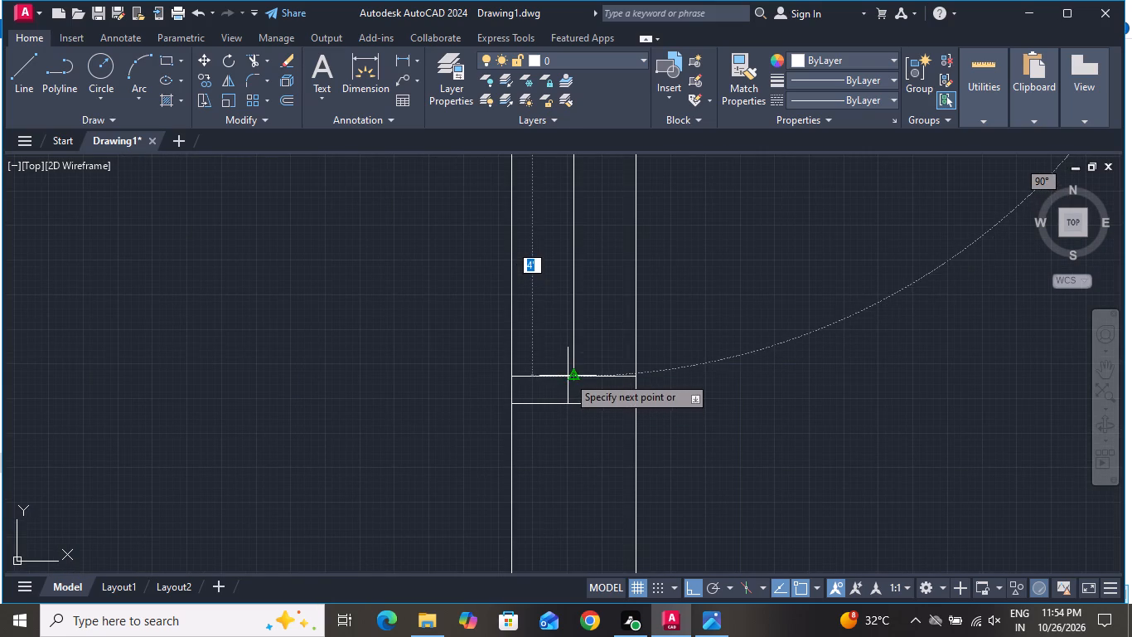
pyautogui.click(568, 376)
pyautogui.rightClick(568, 376)
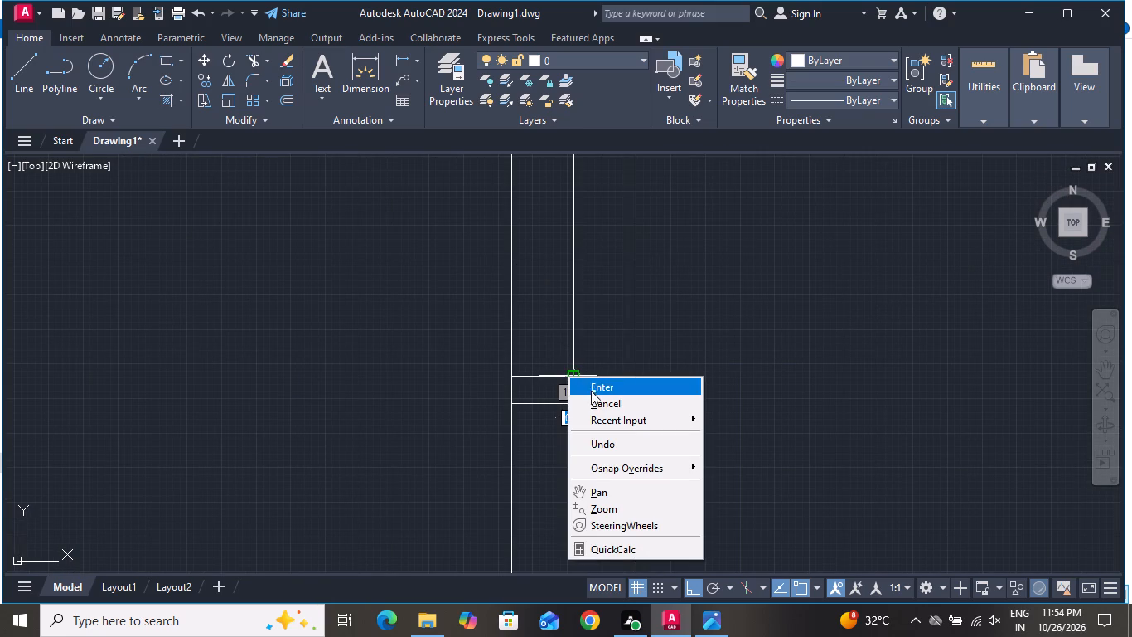
pyautogui.click(592, 395)
# Offset the window's vertical centre line 1" to each side in the central room's right wall.
pyautogui.scroll(-3, 607, 395)
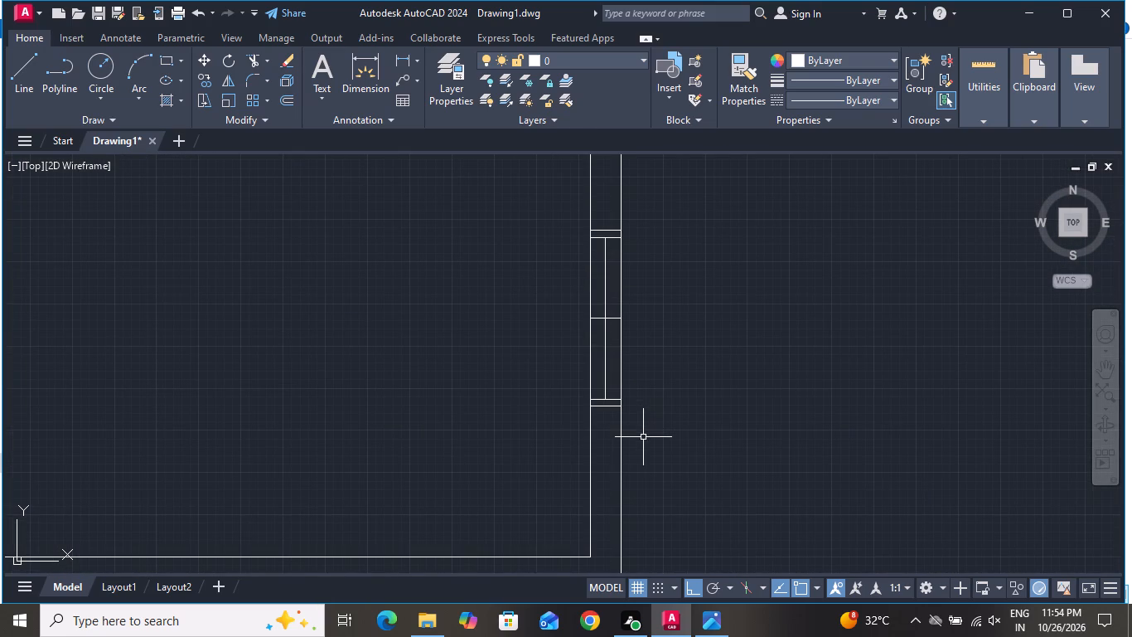
pyautogui.press('o')
pyautogui.press('space')
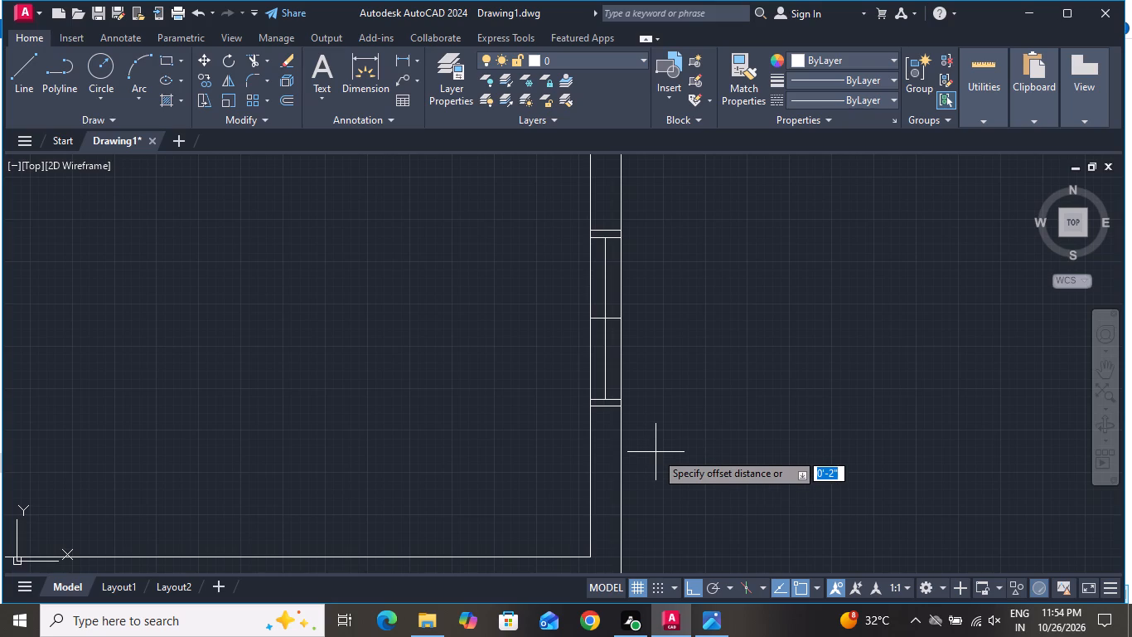
pyautogui.press('1')
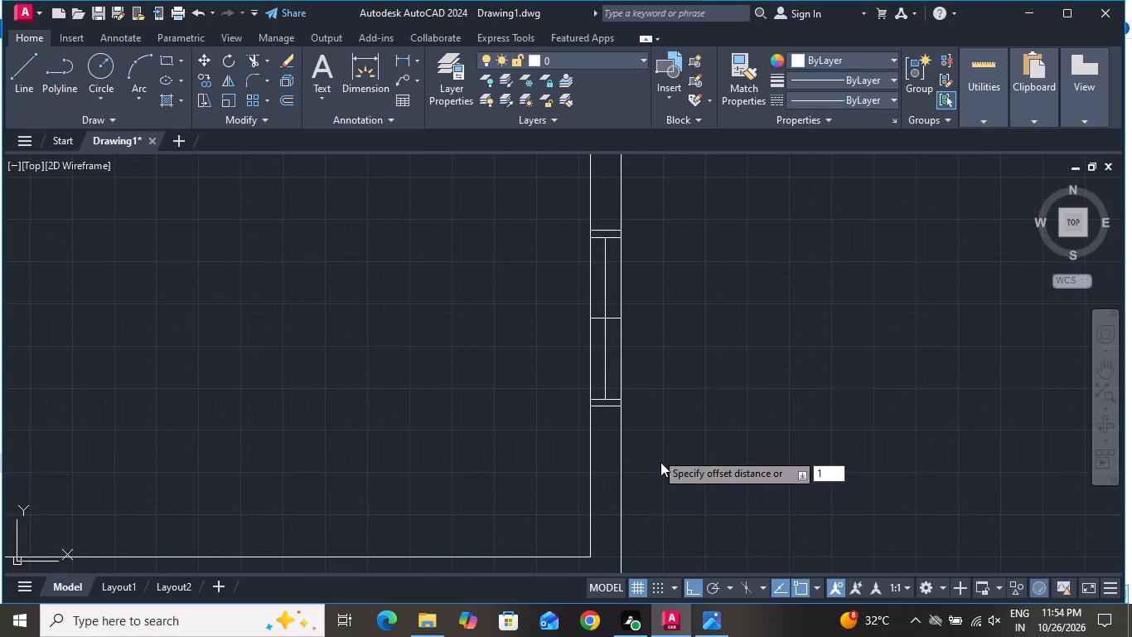
pyautogui.hotkey('shift', '"')
pyautogui.press('Return')
pyautogui.scroll(3, 599, 260)
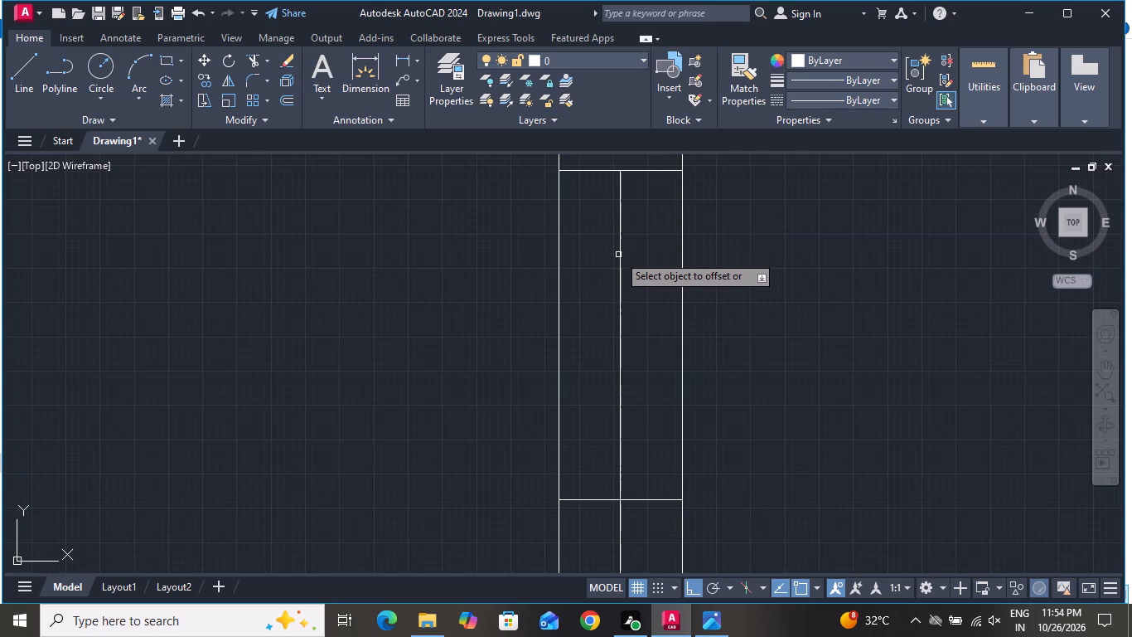
pyautogui.click(619, 255)
pyautogui.click(665, 248)
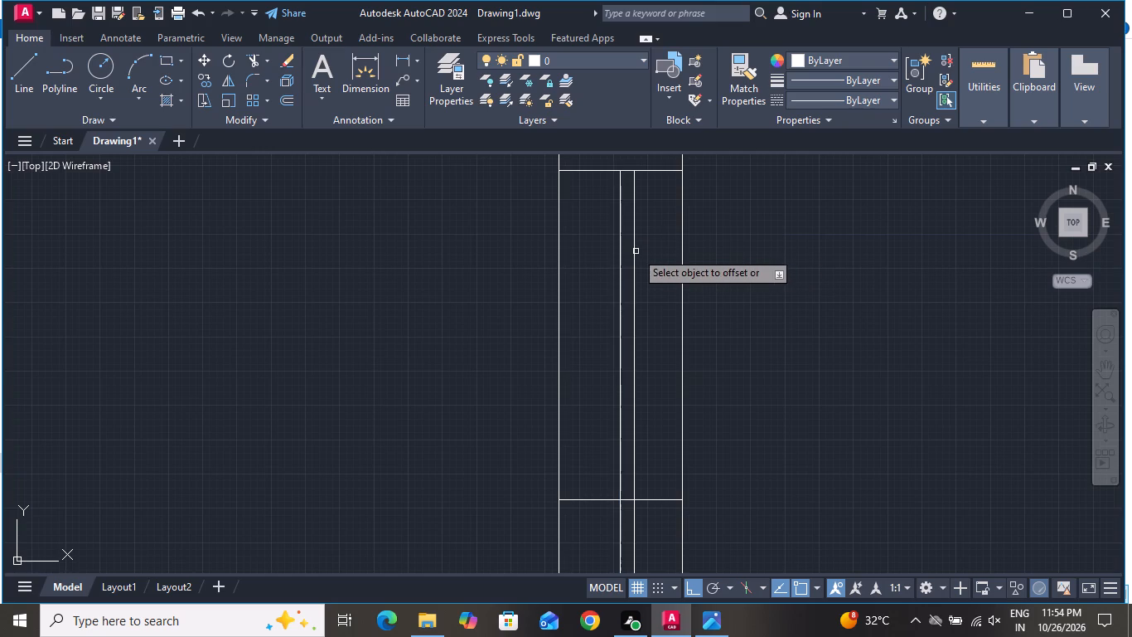
pyautogui.click(619, 252)
pyautogui.click(599, 258)
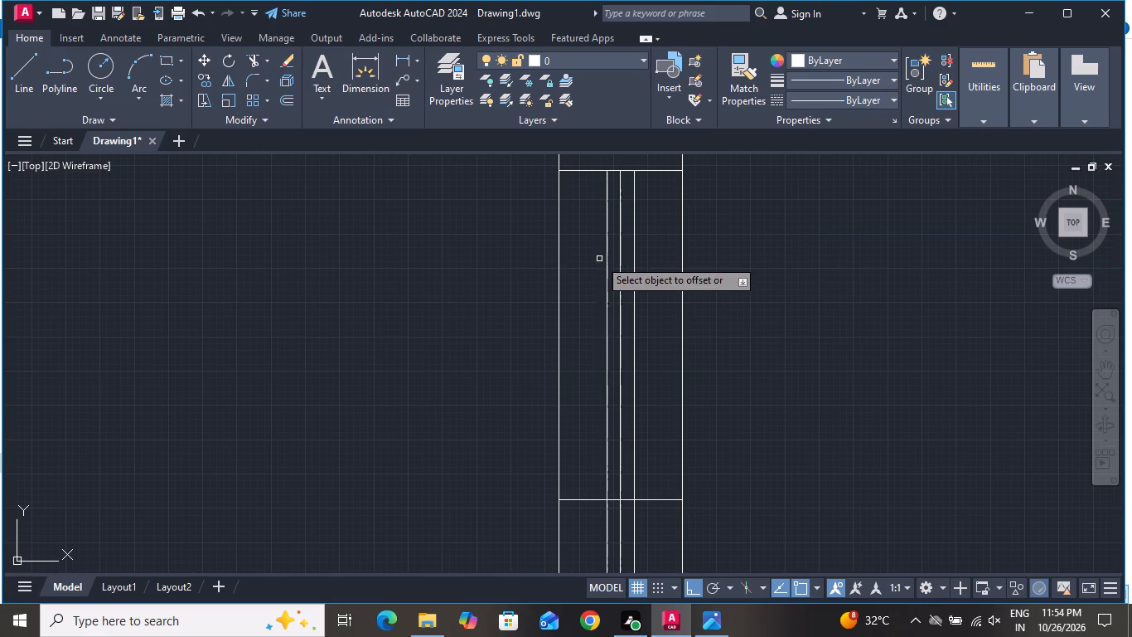
pyautogui.rightClick(599, 259)
pyautogui.click(606, 292)
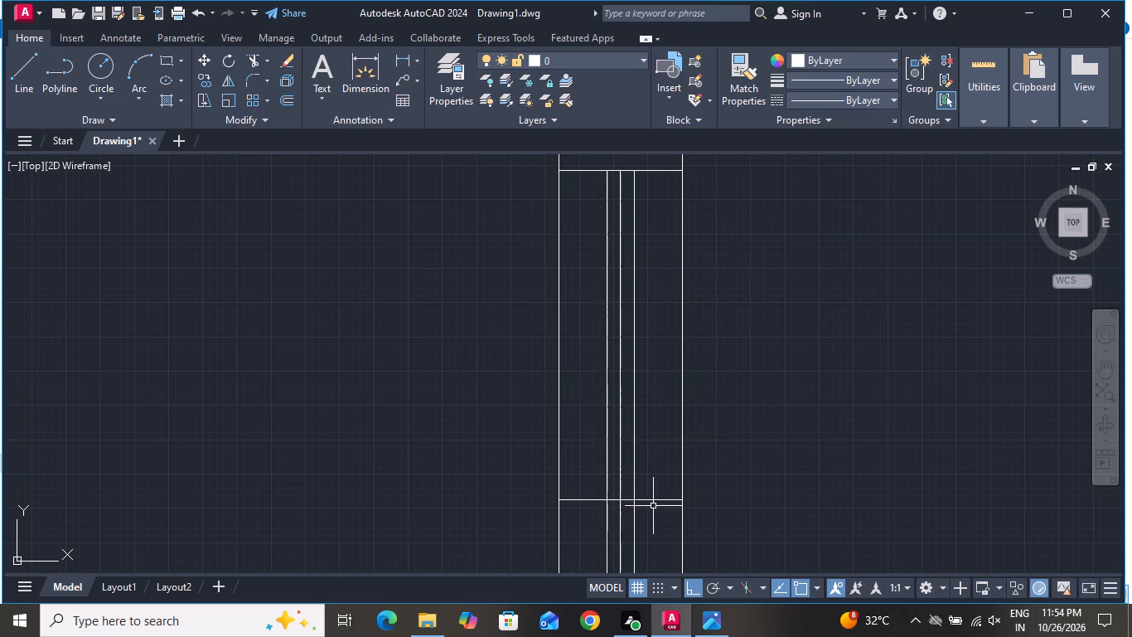
# Delete the vertical centre line and the horizontal middle line of the central room's window.
pyautogui.scroll(4, 653, 507)
pyautogui.click(568, 440)
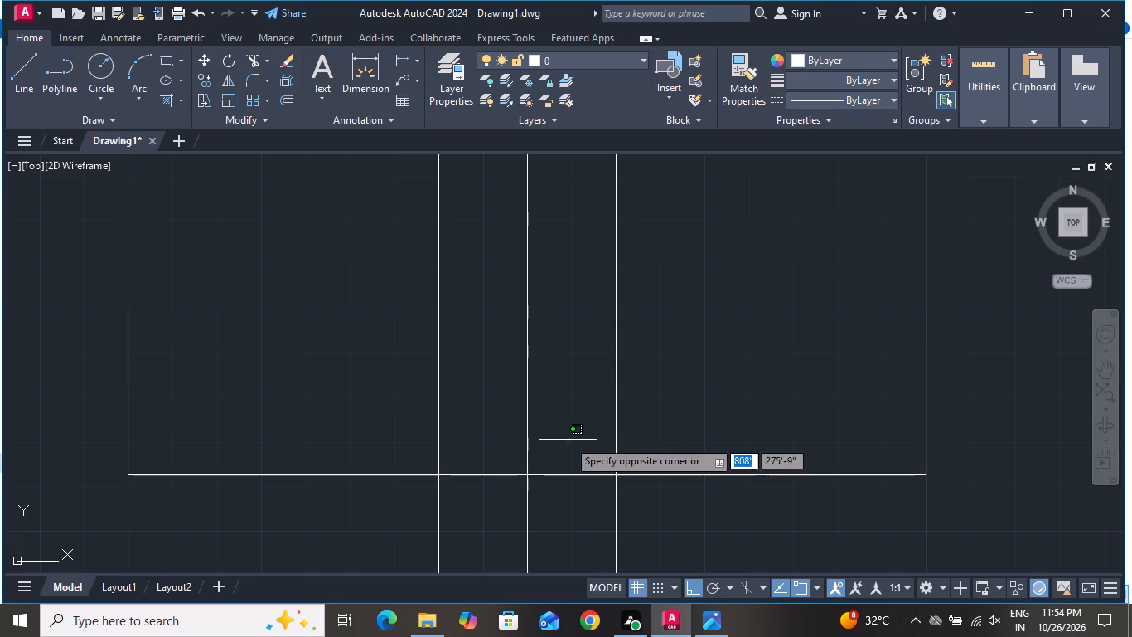
pyautogui.click(491, 507)
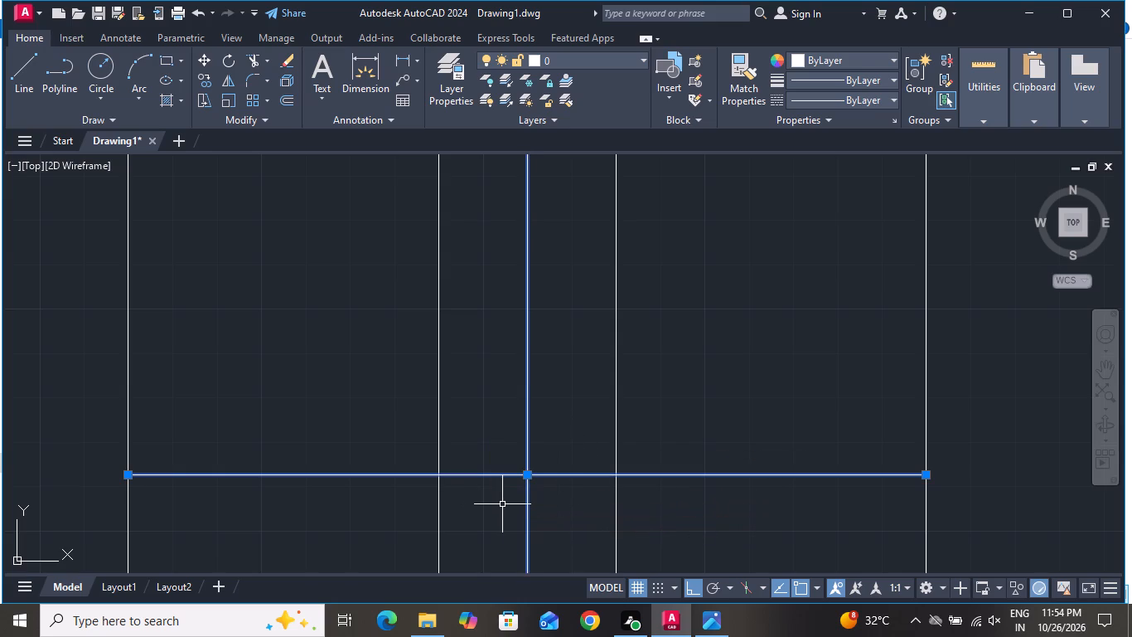
pyautogui.press('Delete')
# Draw a 9" vertical line across the wall between the lower-right room and the long bottom room, at the lower-right room's midpoint.
pyautogui.scroll(-3, 597, 334)
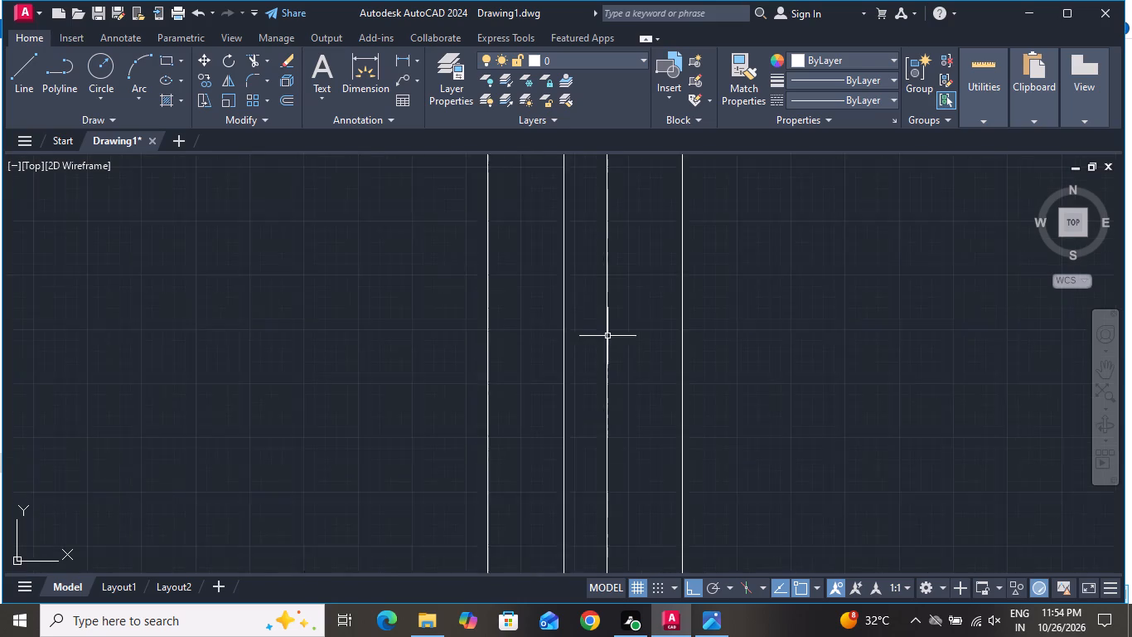
pyautogui.scroll(-1, 607, 336)
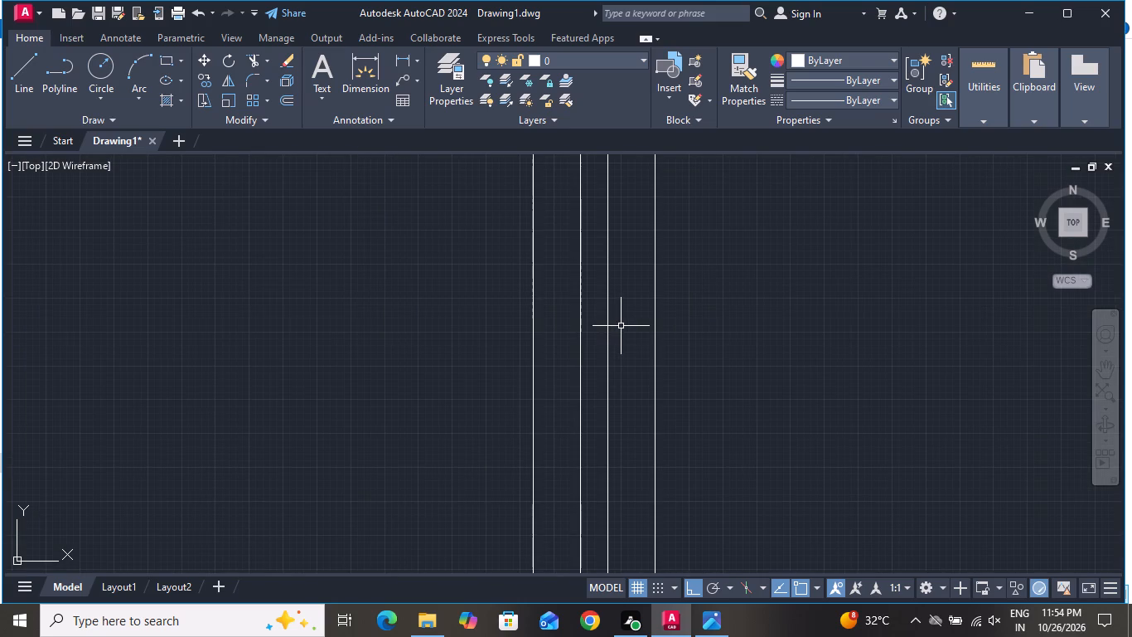
pyautogui.scroll(-6, 631, 331)
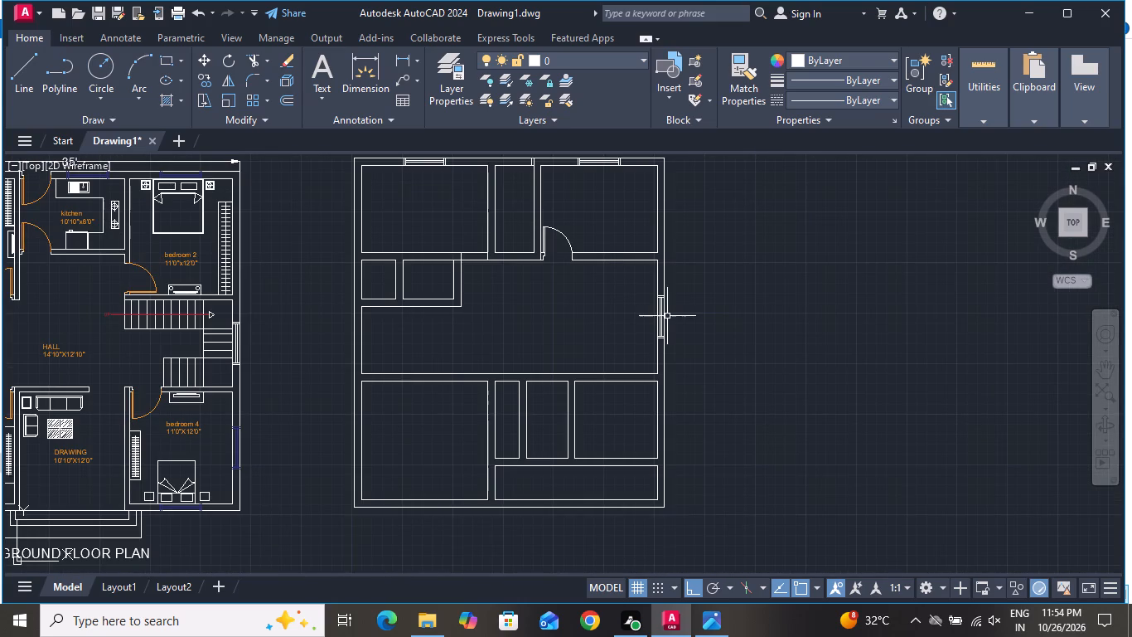
pyautogui.click(21, 63)
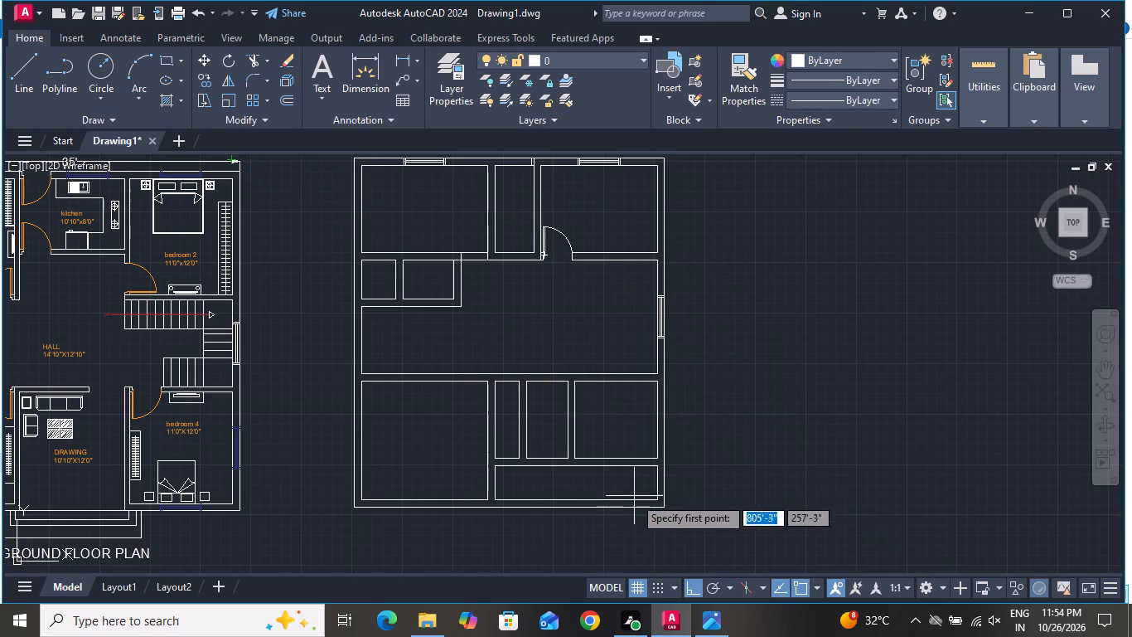
pyautogui.scroll(4, 615, 492)
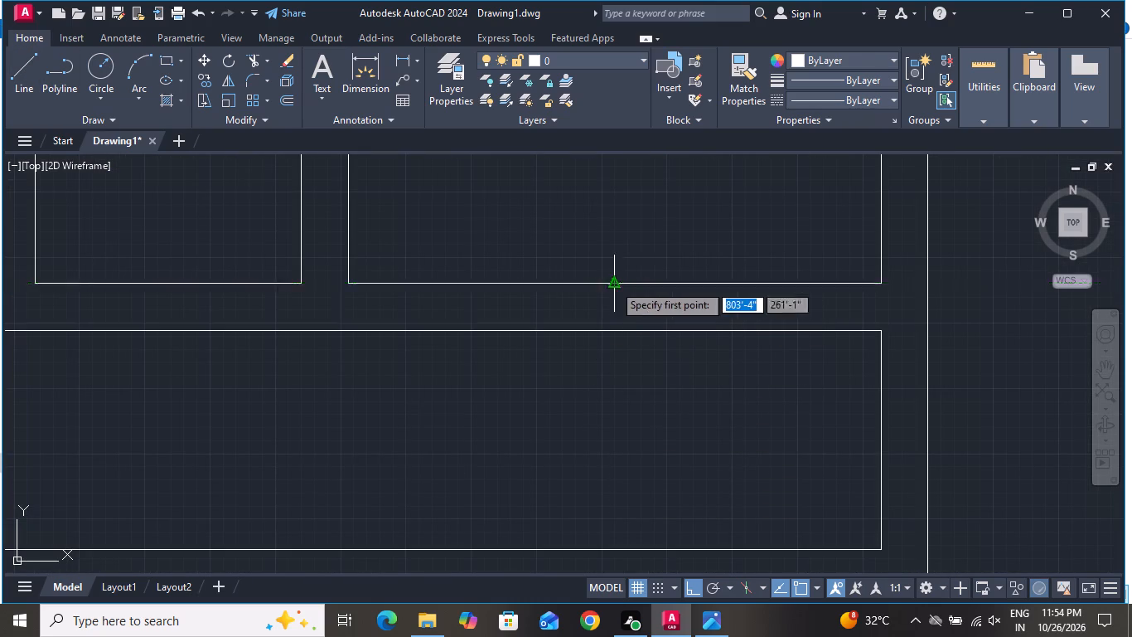
pyautogui.click(617, 283)
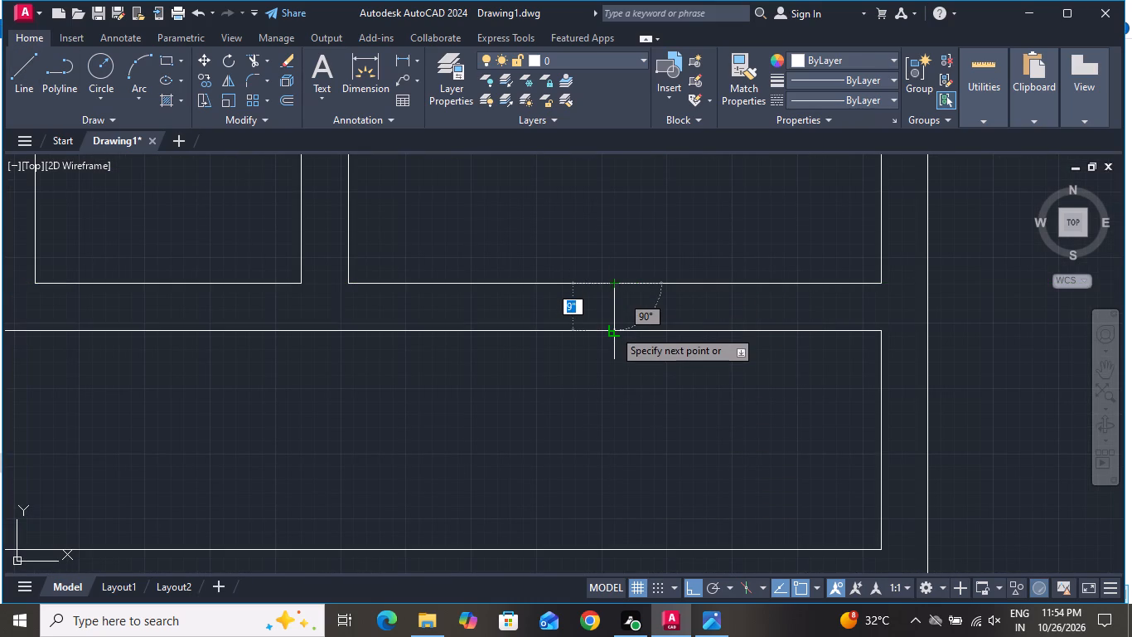
pyautogui.click(614, 329)
pyautogui.rightClick(617, 327)
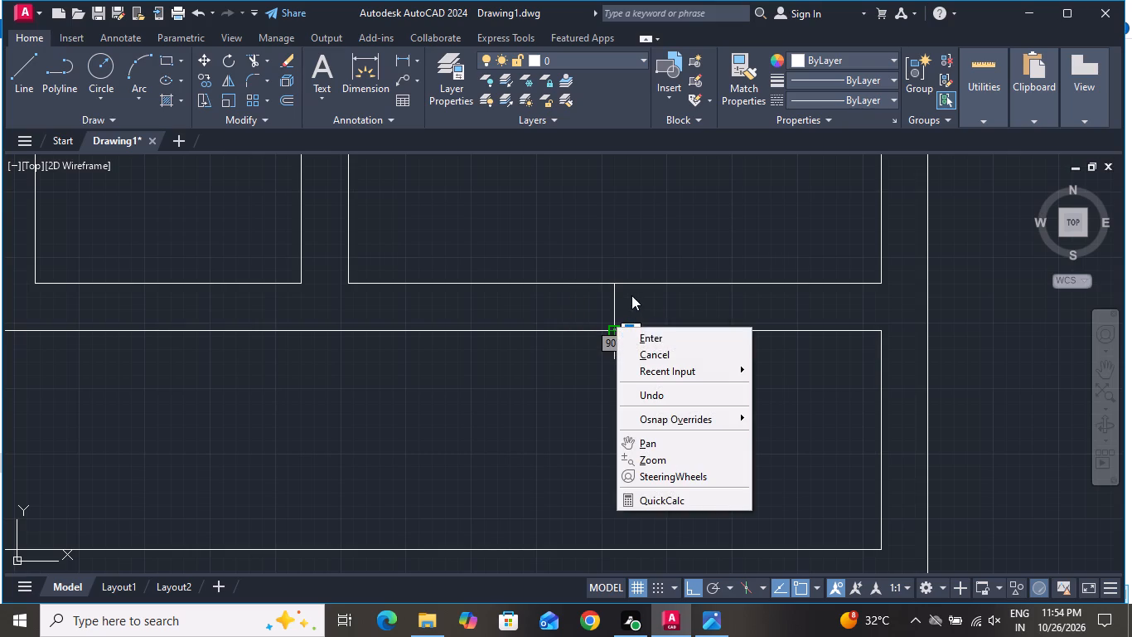
pyautogui.click(647, 354)
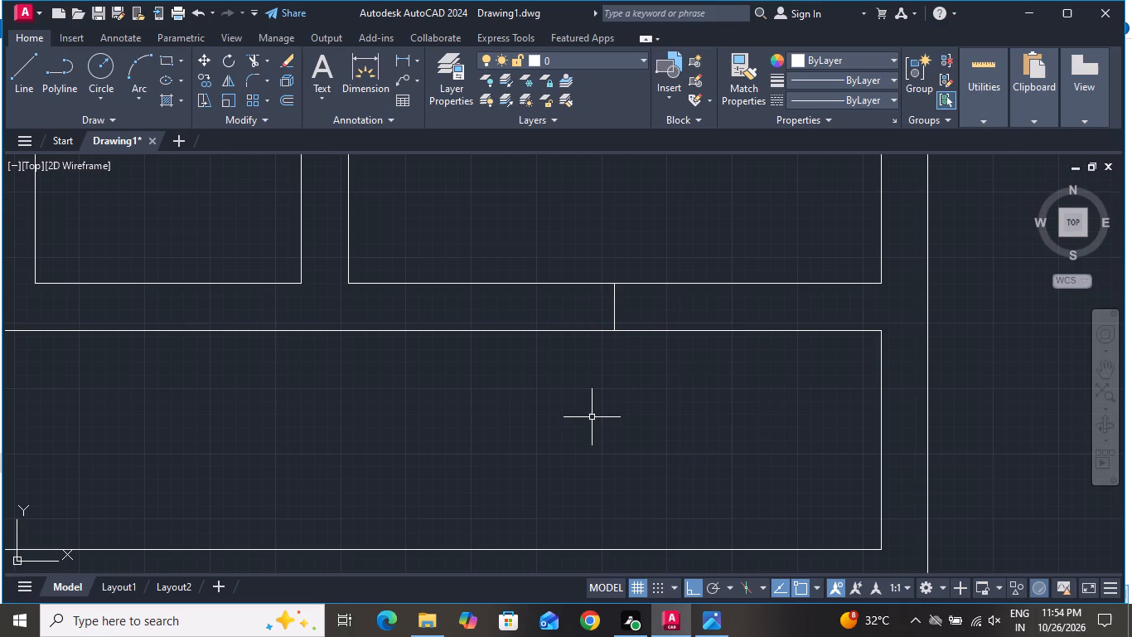
# Offset the new vertical centre line 2' to both sides within the wall below the lower-right room.
pyautogui.write('O')
pyautogui.press('space')
pyautogui.press('2')
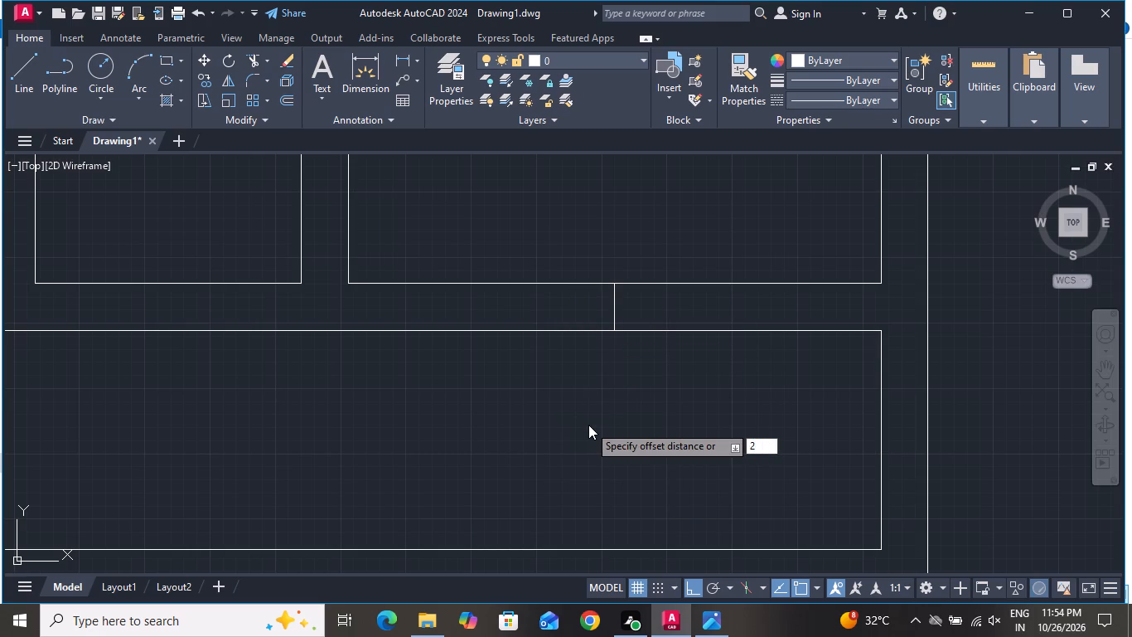
pyautogui.press("'")
pyautogui.press('Return')
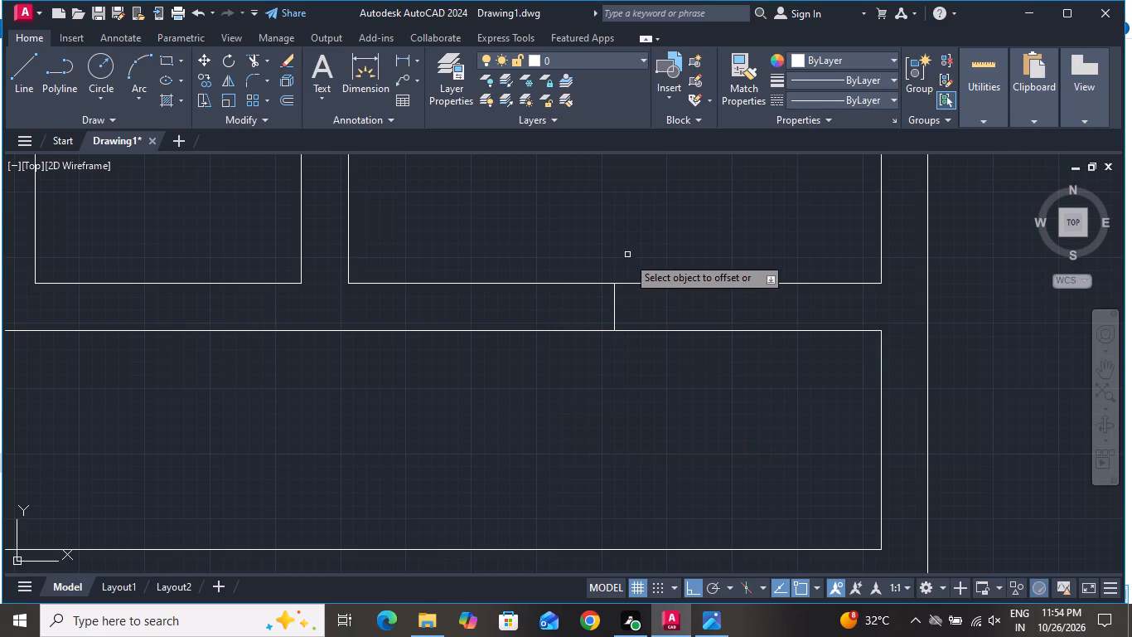
pyautogui.click(617, 297)
pyautogui.click(613, 303)
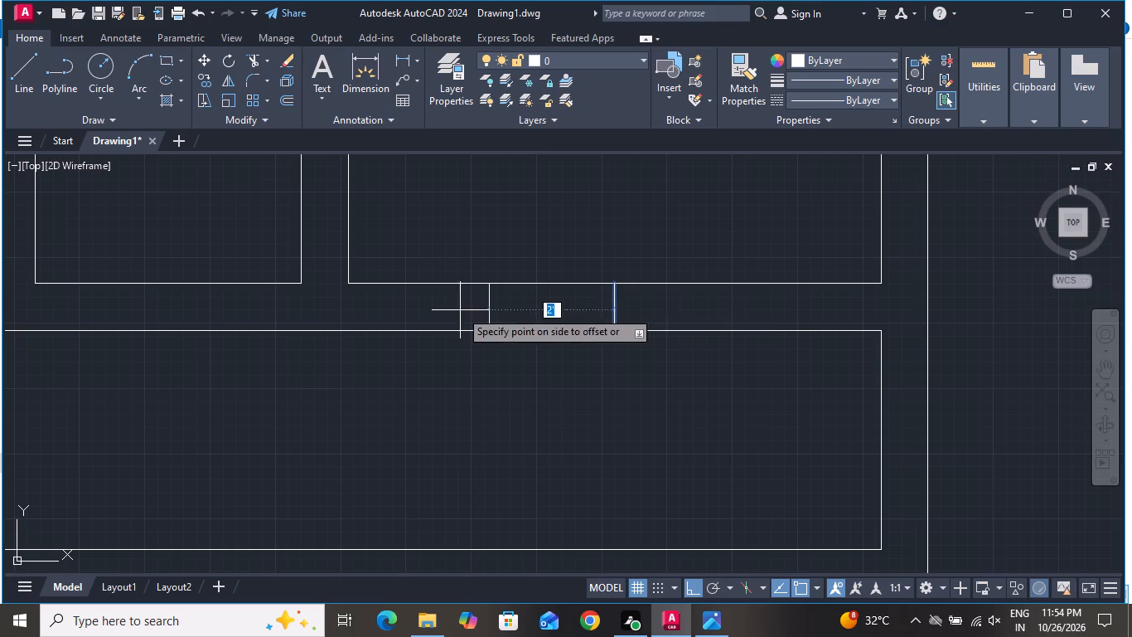
pyautogui.click(459, 310)
pyautogui.click(614, 308)
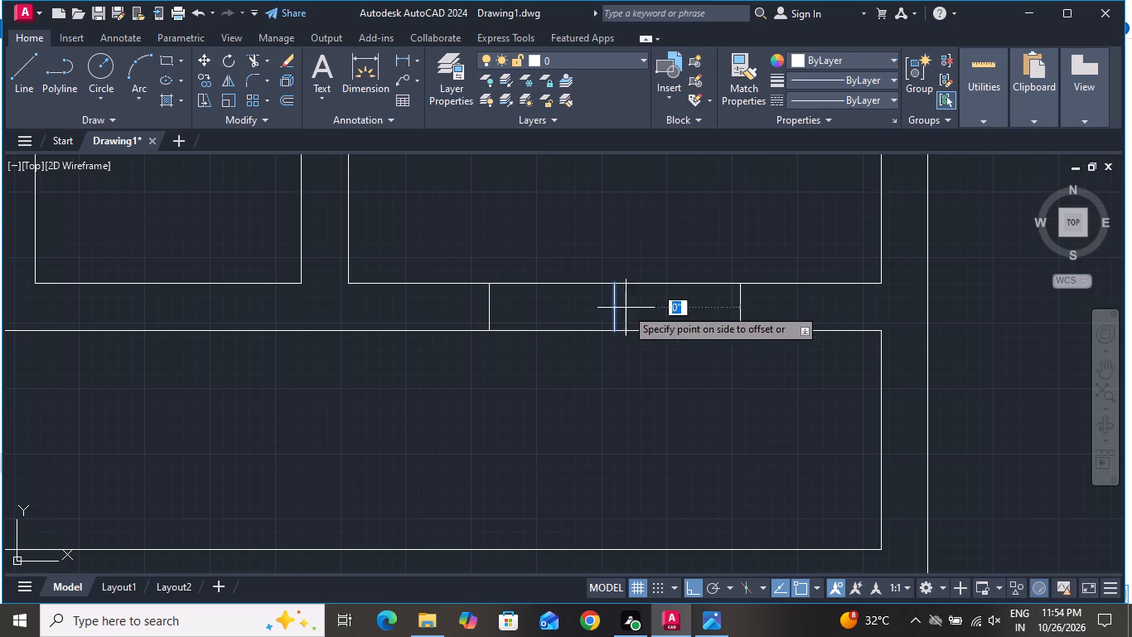
pyautogui.click(685, 300)
pyautogui.rightClick(623, 368)
pyautogui.click(645, 391)
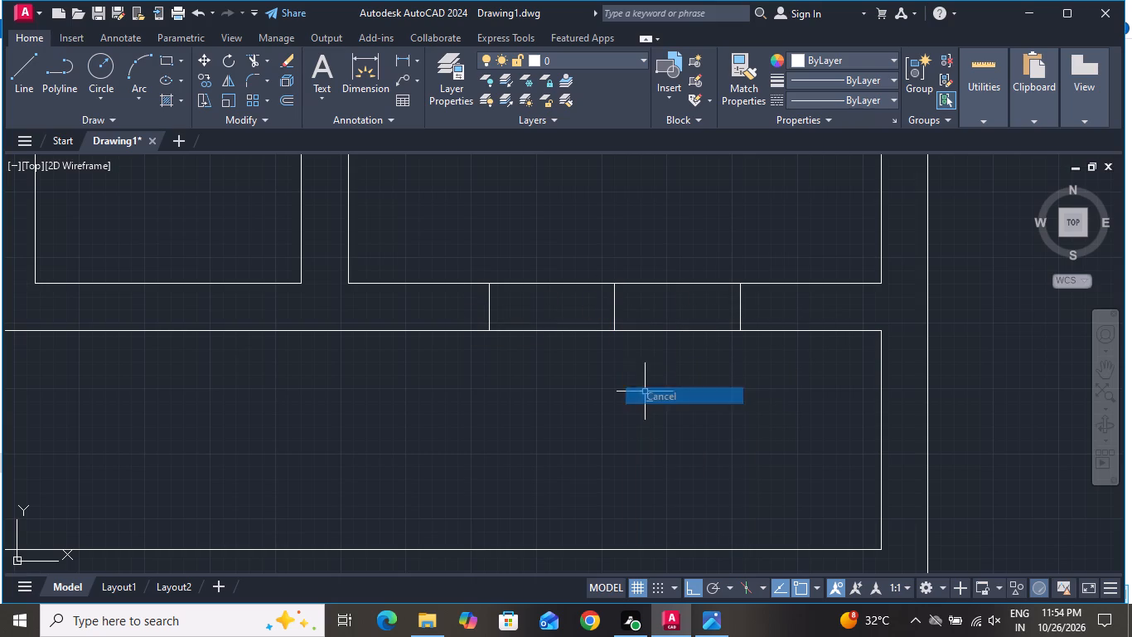
# Offset the two window edge lines 2" outward in the wall below the lower-right room to form the frame.
pyautogui.write('O')
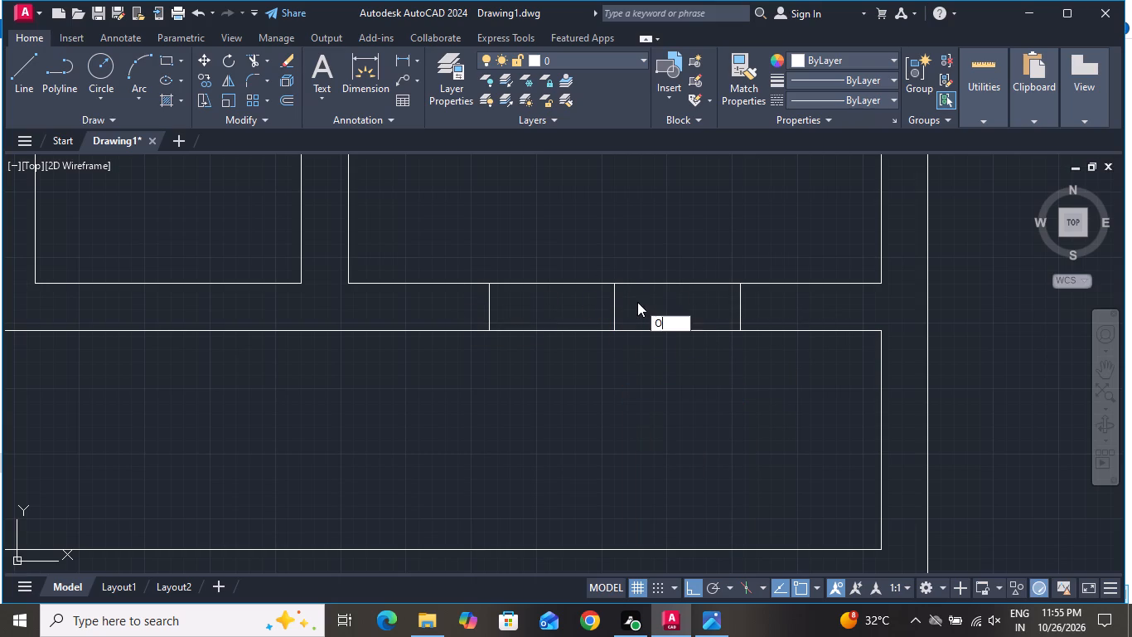
pyautogui.press('space')
pyautogui.press('2')
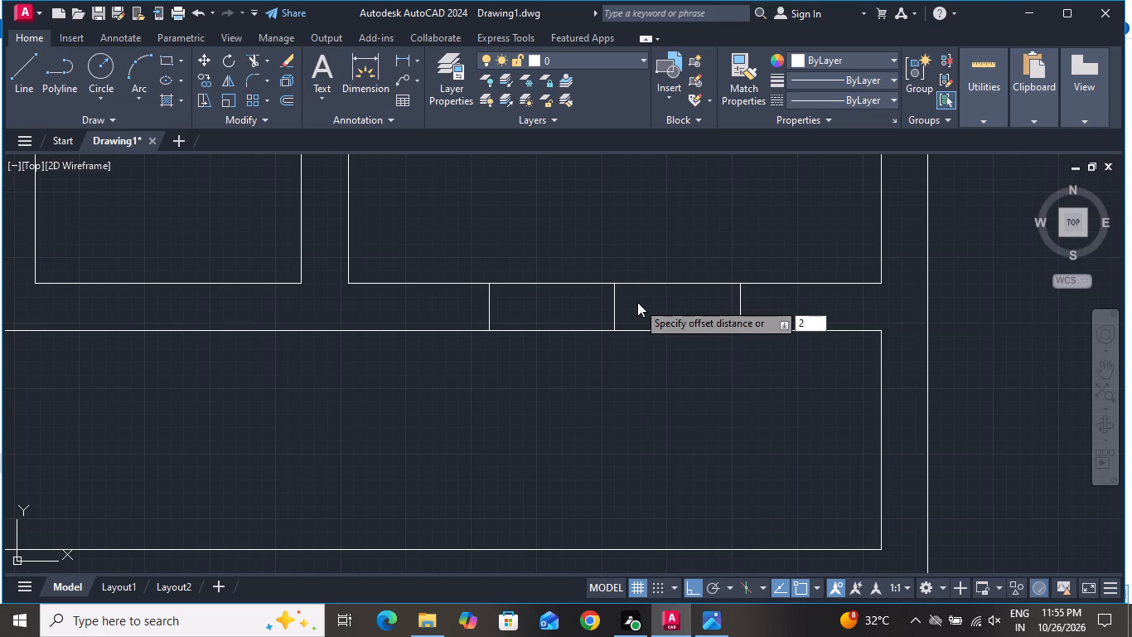
pyautogui.hotkey('shift', '"')
pyautogui.press('Return')
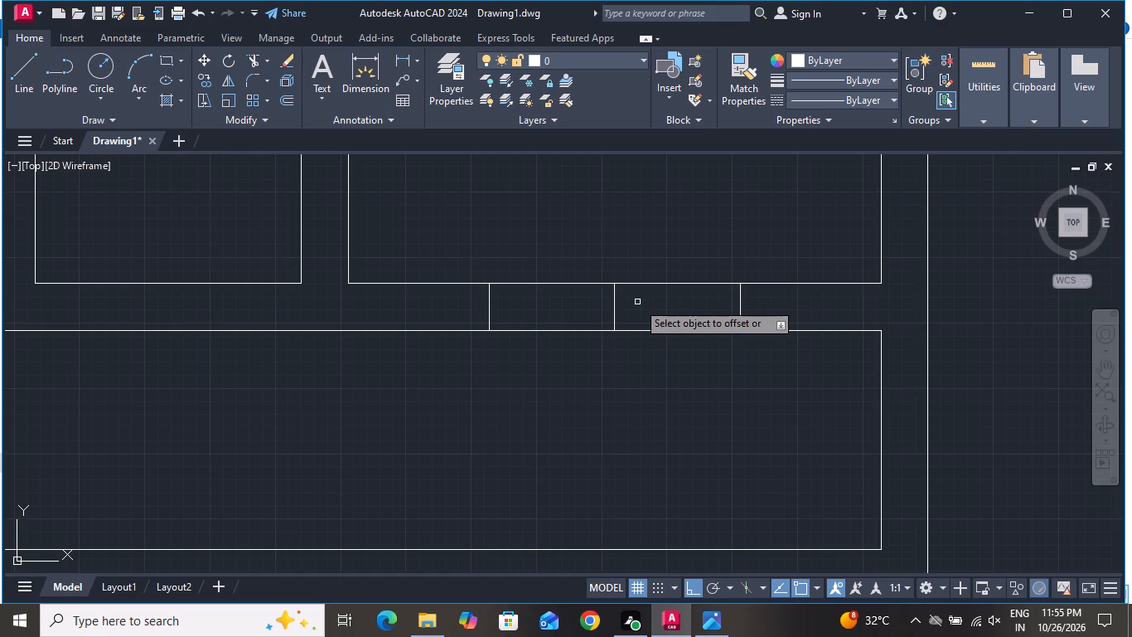
pyautogui.click(741, 302)
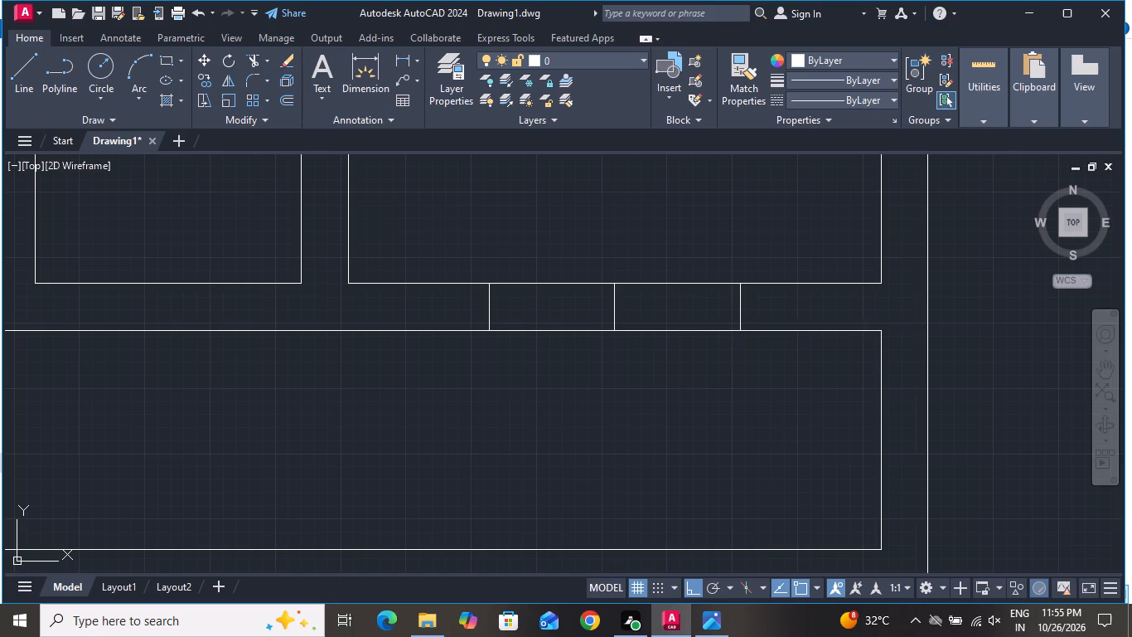
pyautogui.click(881, 301)
pyautogui.click(489, 310)
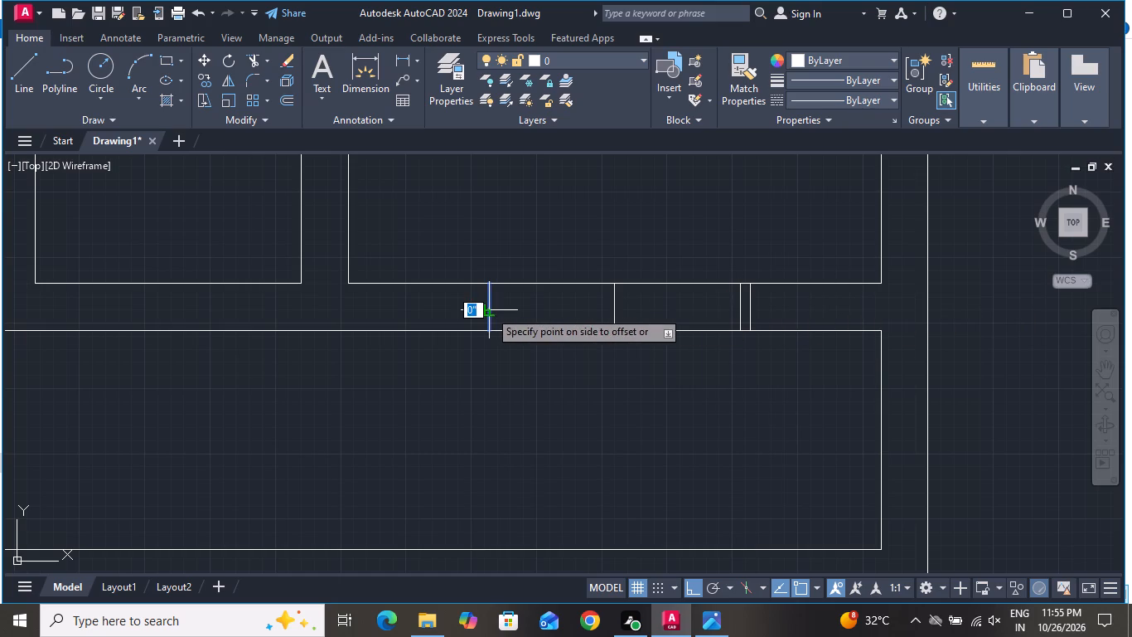
pyautogui.click(447, 318)
pyautogui.rightClick(447, 318)
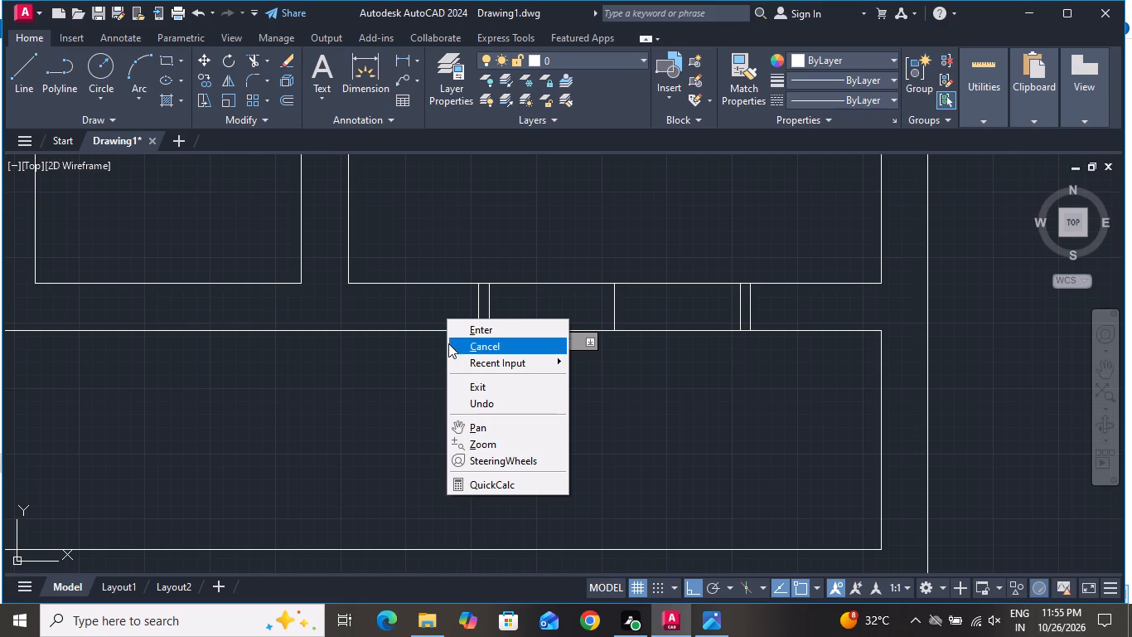
pyautogui.click(448, 343)
pyautogui.click(457, 338)
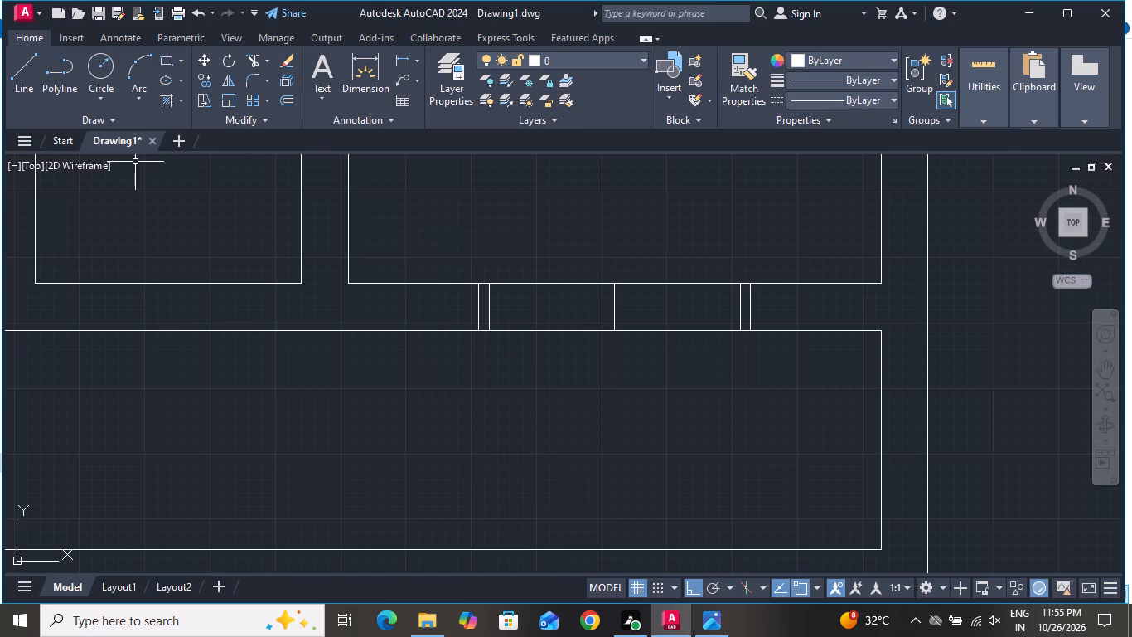
# Draw a 4' horizontal line along the middle of the wall between the inner window edges below the lower-right room.
pyautogui.click(39, 55)
pyautogui.click(492, 307)
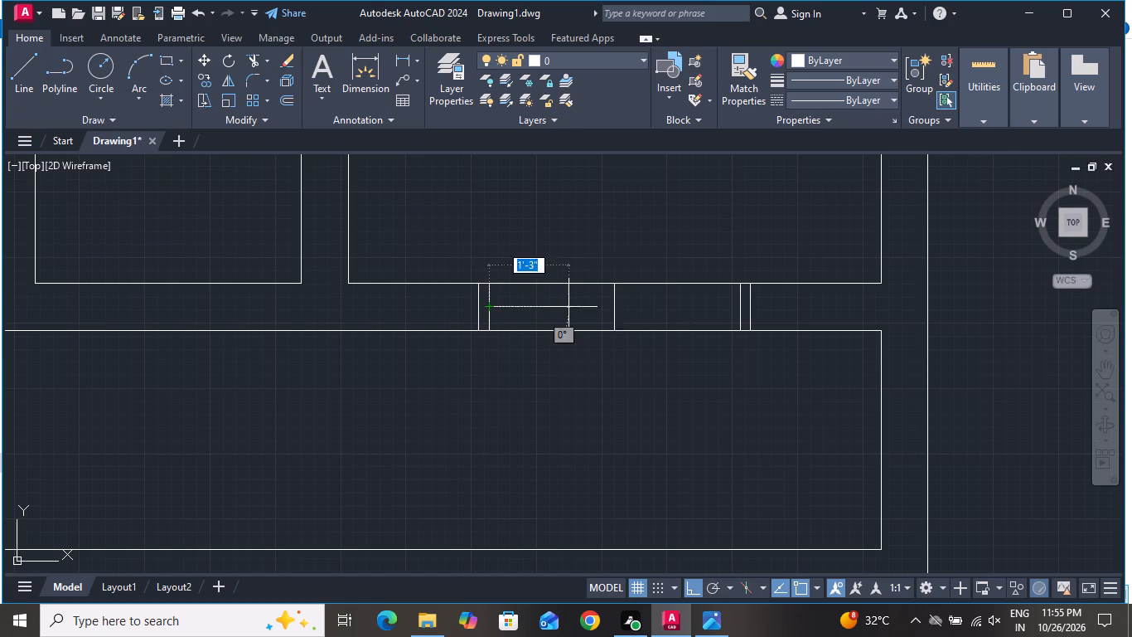
pyautogui.click(738, 305)
pyautogui.rightClick(738, 303)
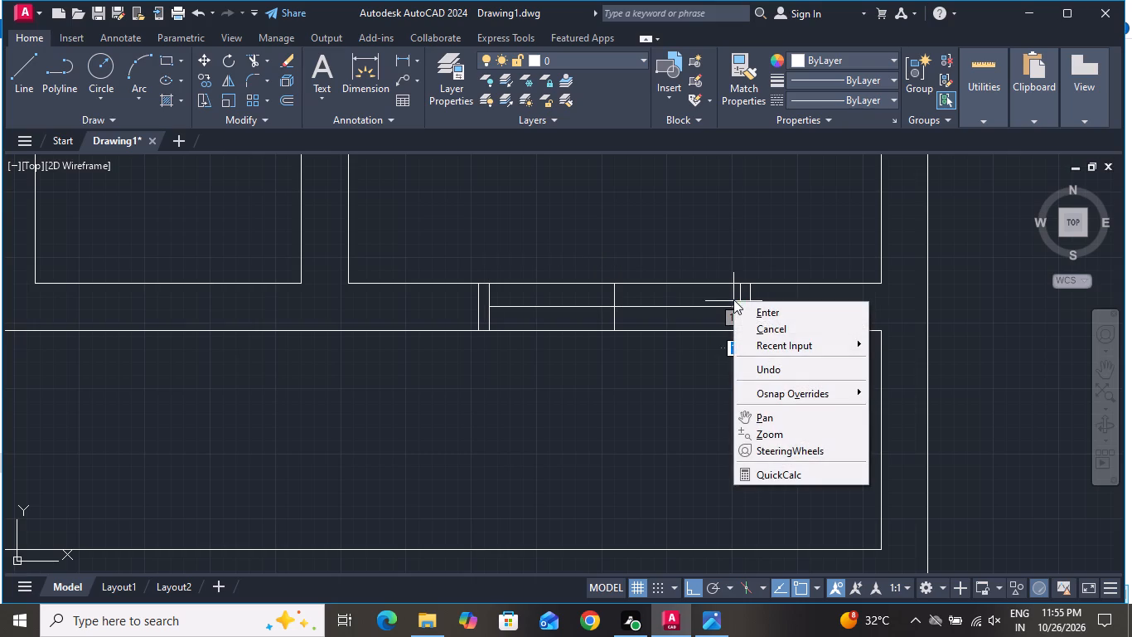
pyautogui.click(744, 311)
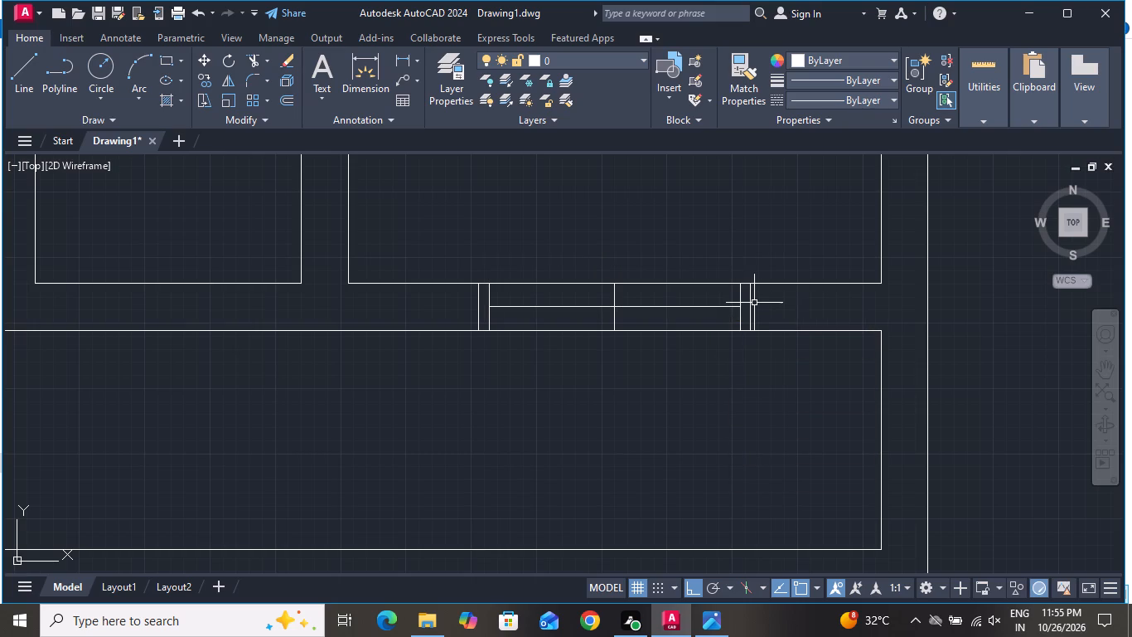
# Offset the horizontal middle line of the window below the lower-right room 1" upward and 1" downward.
pyautogui.write('O')
pyautogui.press('space')
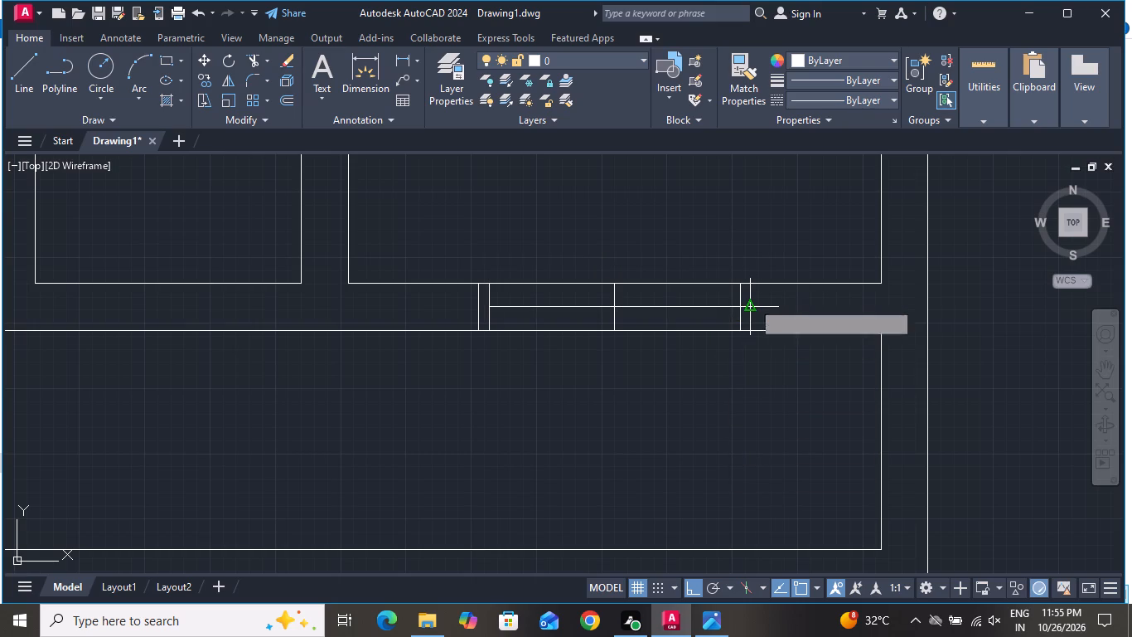
pyautogui.press('1')
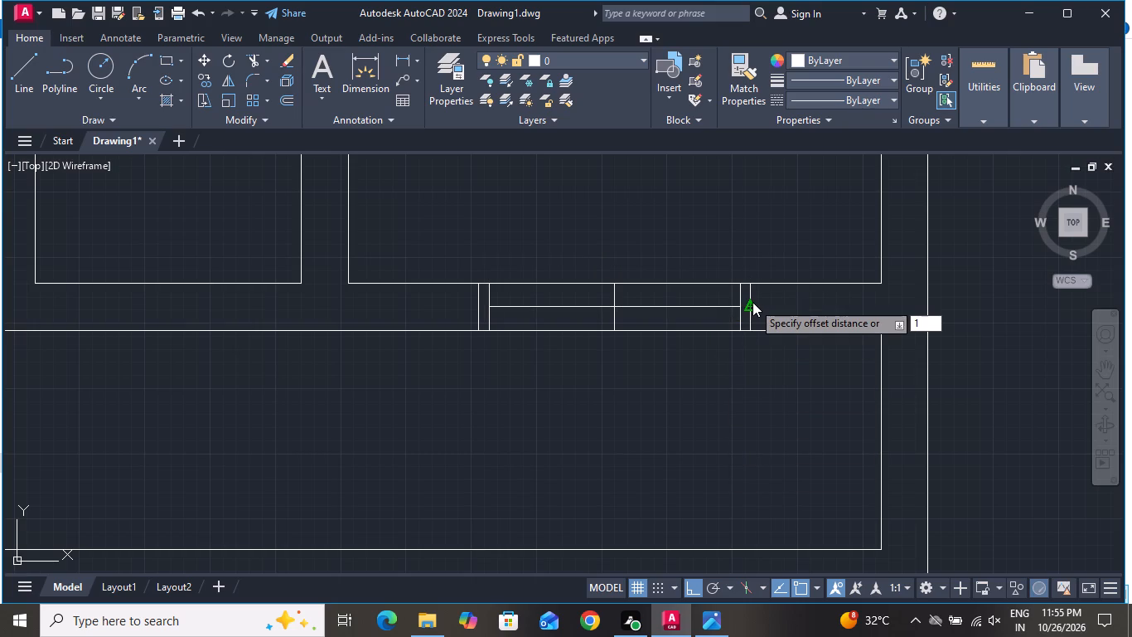
pyautogui.hotkey('shift', '"')
pyautogui.press('Return')
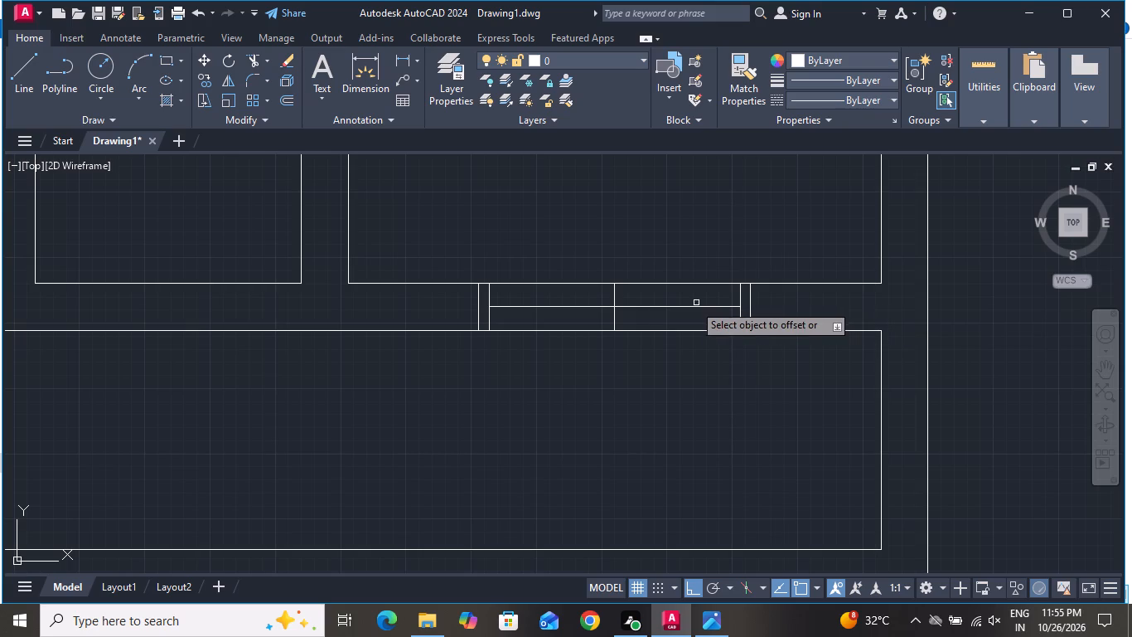
pyautogui.scroll(1, 656, 295)
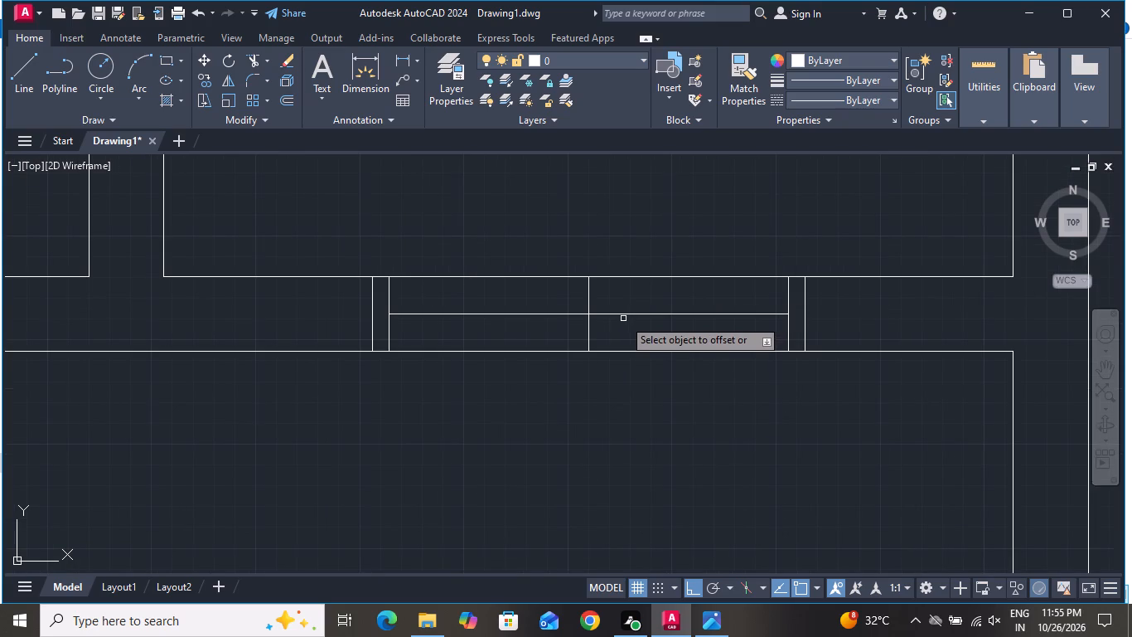
pyautogui.click(622, 315)
pyautogui.click(612, 299)
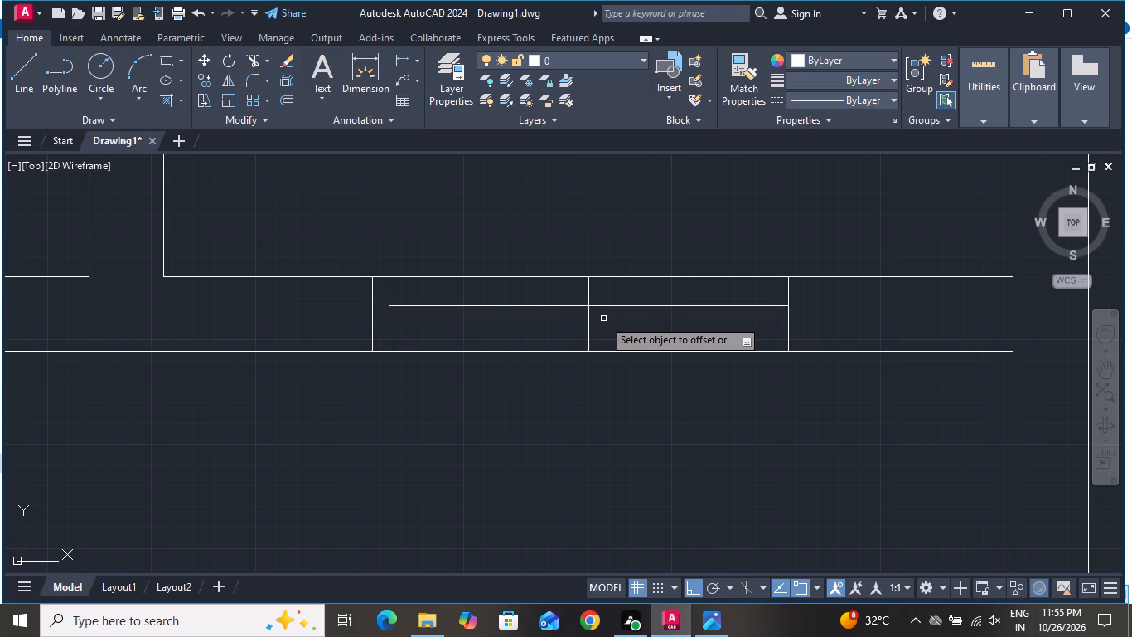
pyautogui.click(602, 311)
pyautogui.click(601, 315)
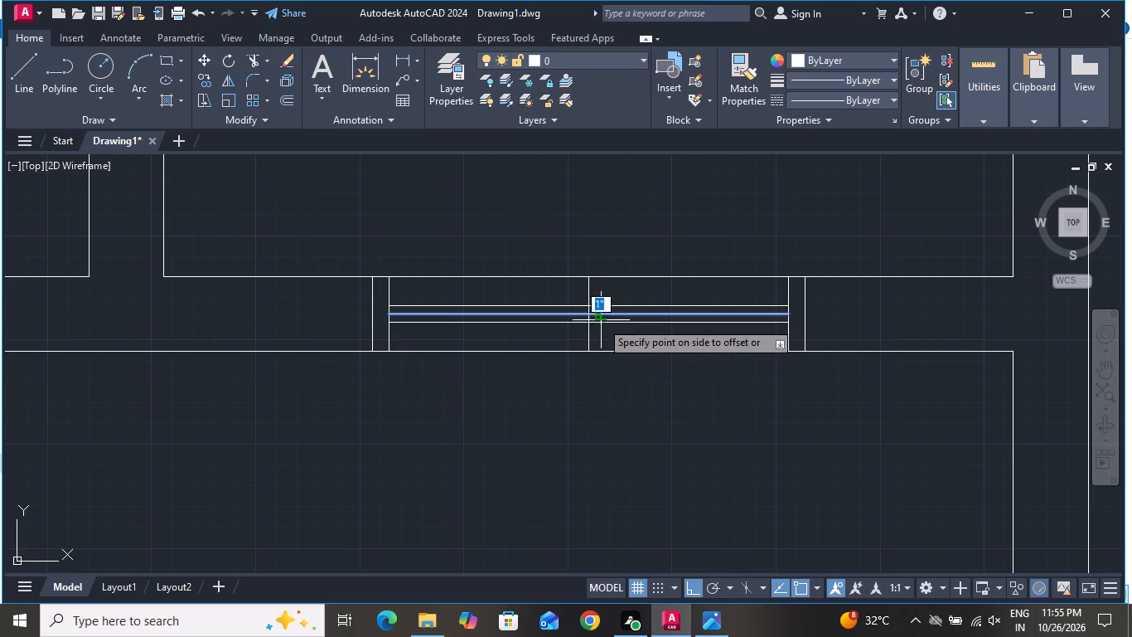
pyautogui.click(601, 335)
pyautogui.rightClick(602, 333)
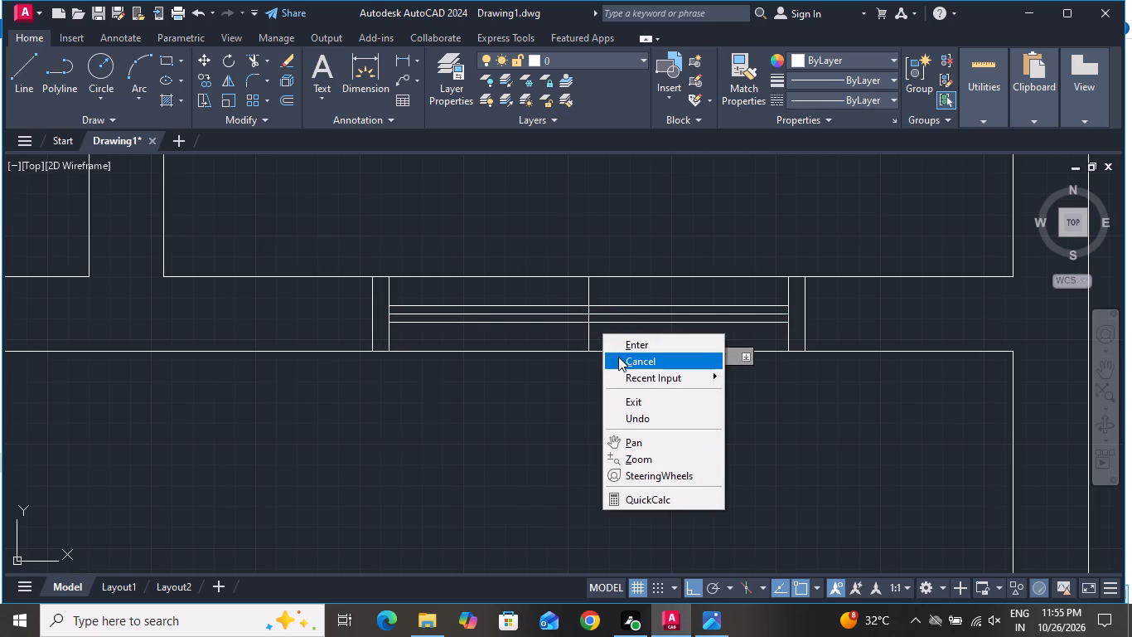
pyautogui.click(618, 357)
# Delete the vertical centre line and the horizontal middle line of the window below the lower-right room.
pyautogui.scroll(2, 612, 330)
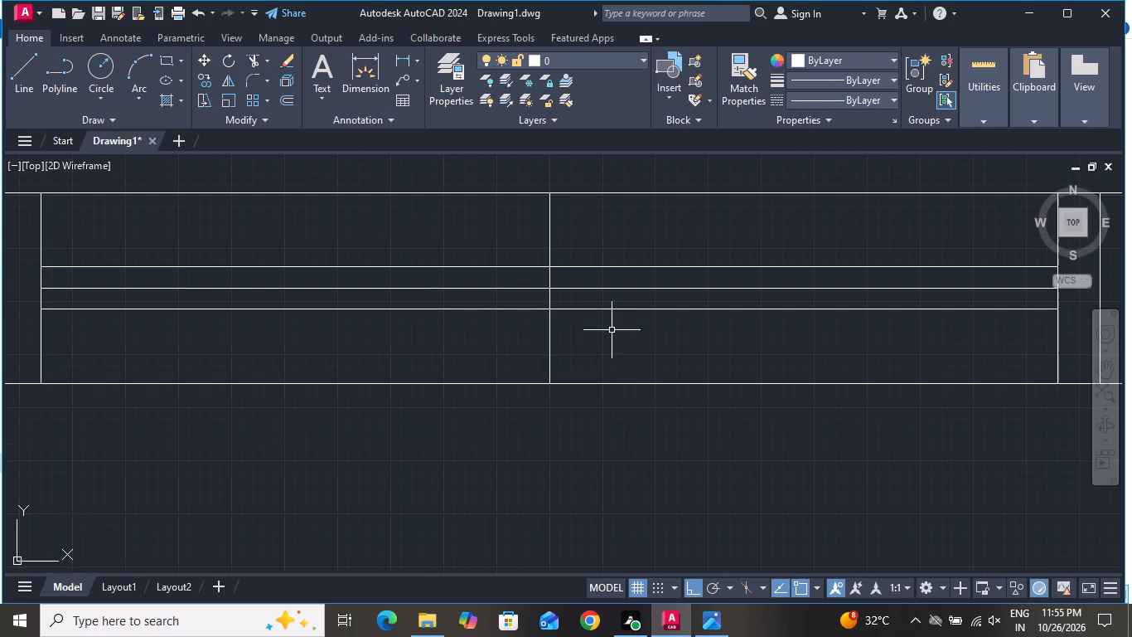
pyautogui.scroll(2, 554, 280)
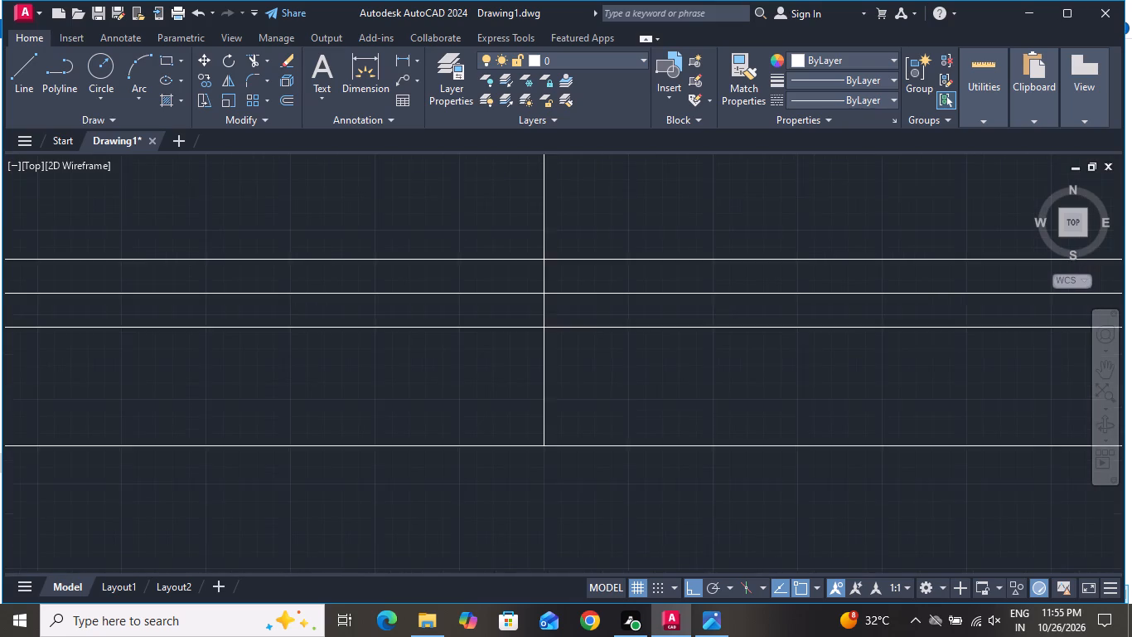
pyautogui.click(554, 275)
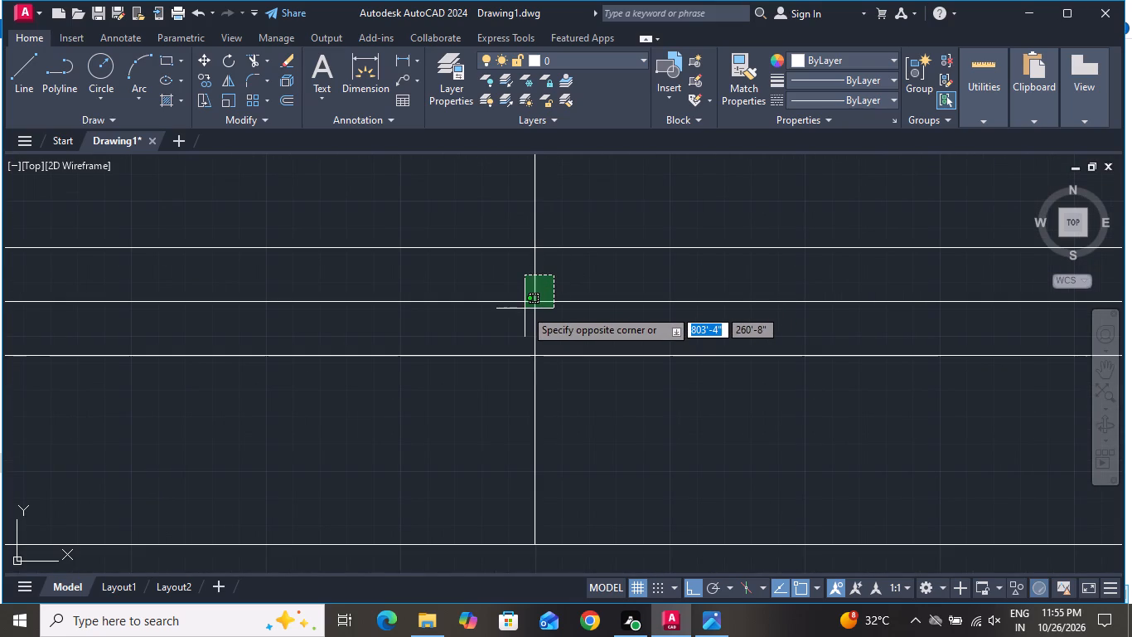
pyautogui.click(524, 309)
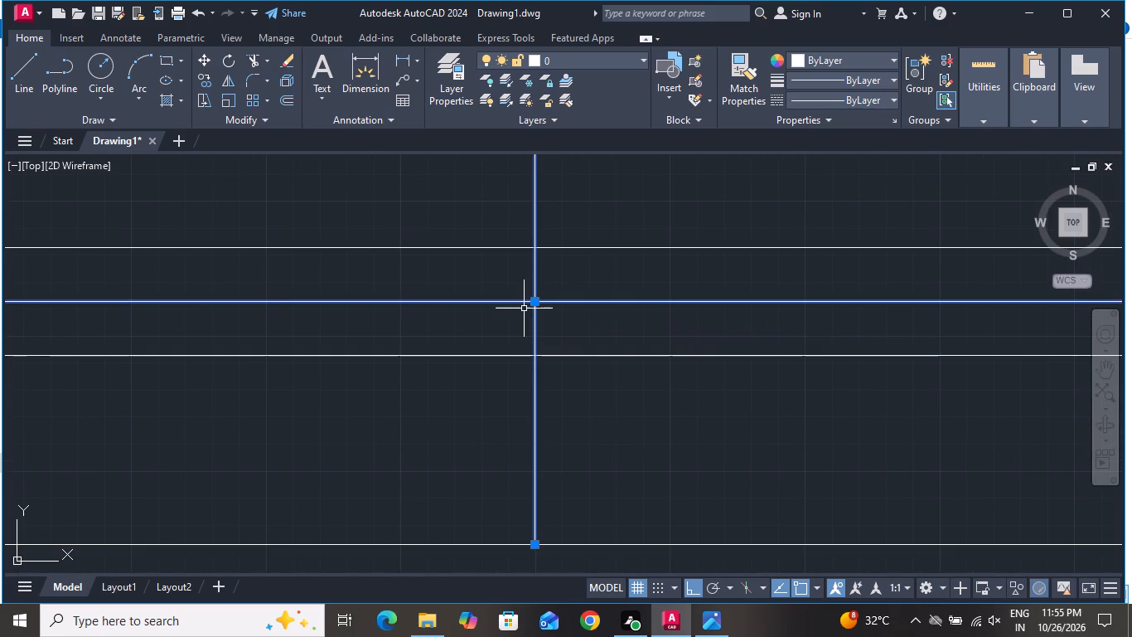
pyautogui.press('Delete')
# Draw a 9" vertical line across the bottom exterior wall at the midpoint of the lower-left room.
pyautogui.scroll(-3, 539, 369)
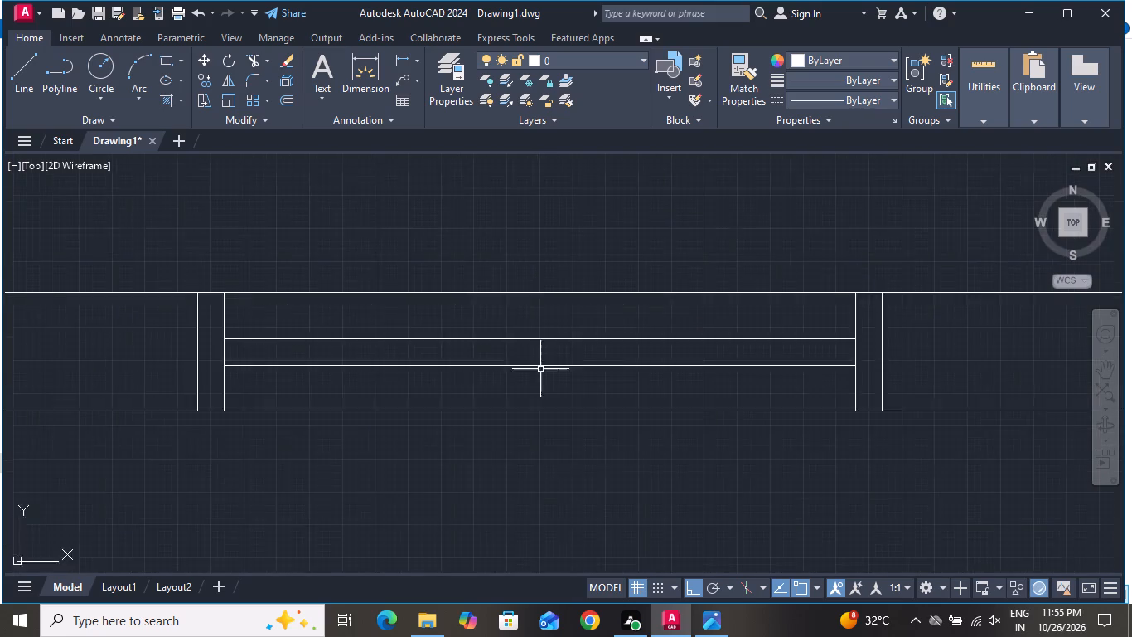
pyautogui.scroll(-5, 540, 369)
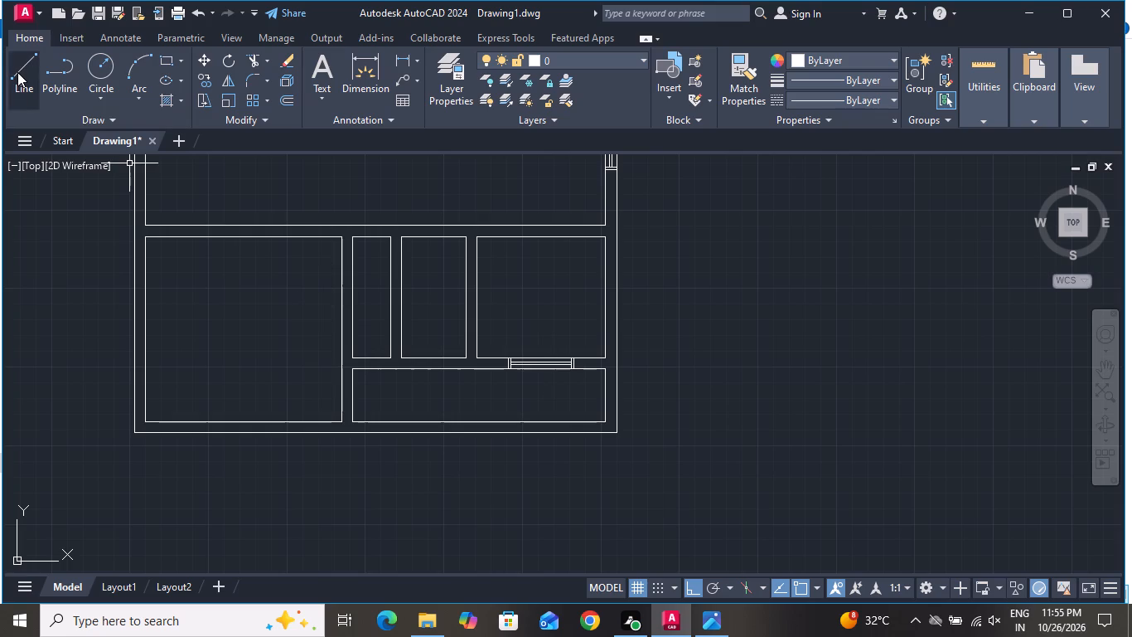
pyautogui.click(17, 72)
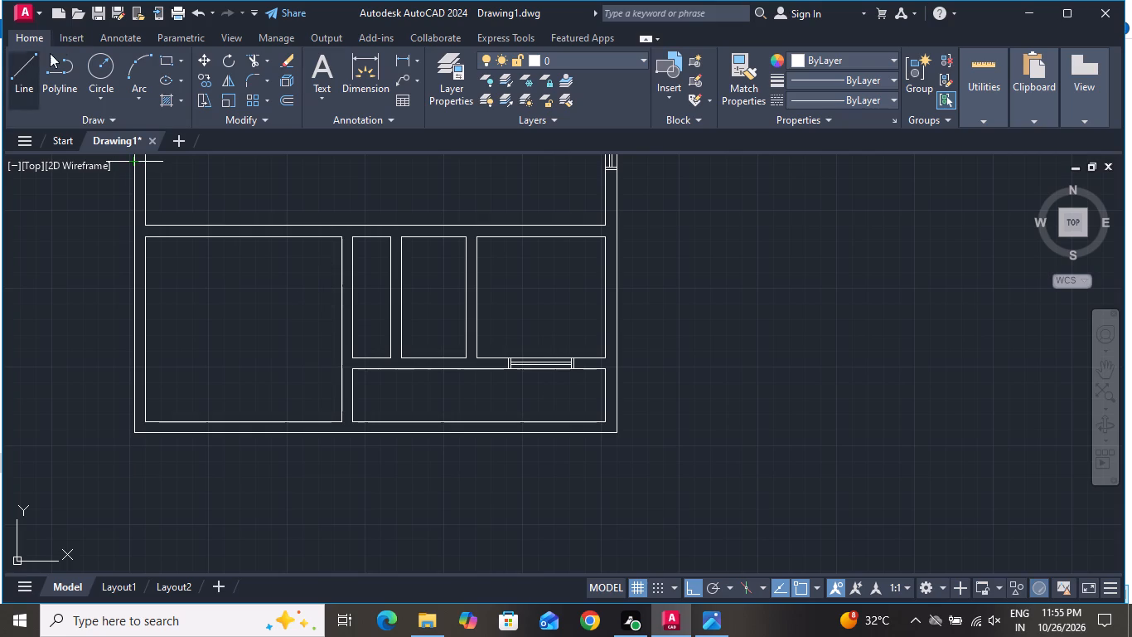
pyautogui.scroll(-2, 60, 49)
pyautogui.scroll(1, 237, 445)
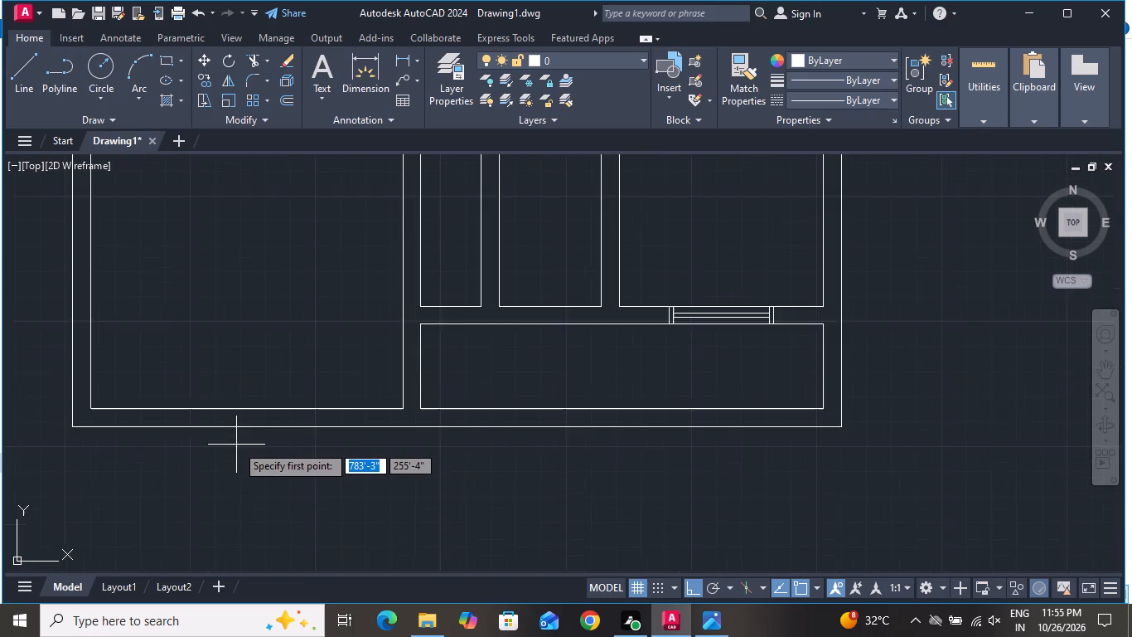
pyautogui.scroll(1, 236, 445)
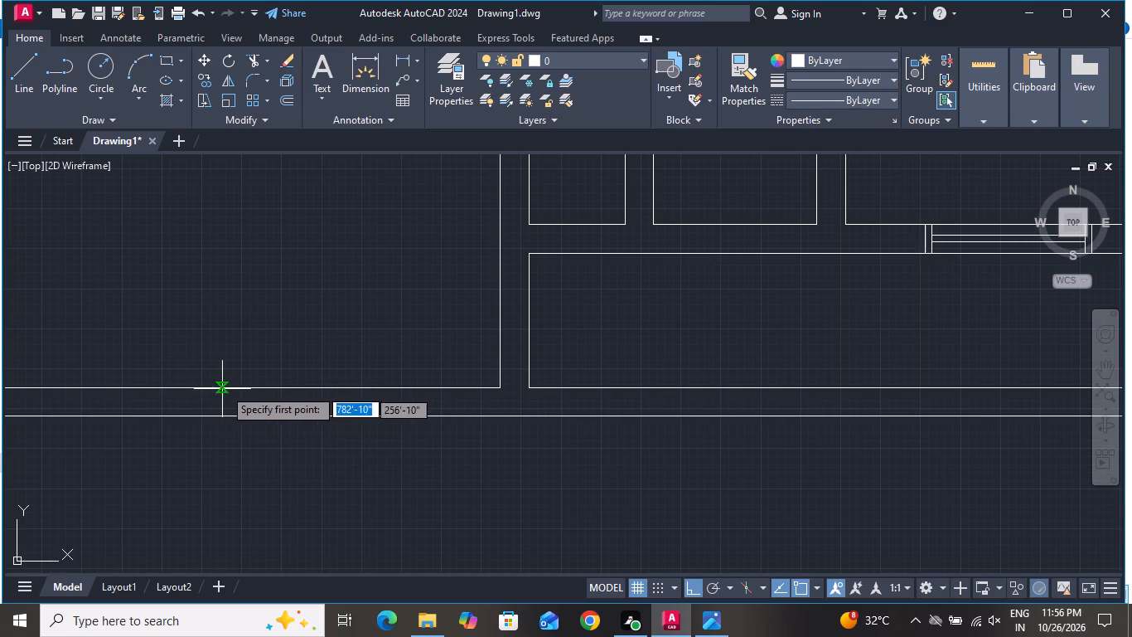
pyautogui.click(249, 386)
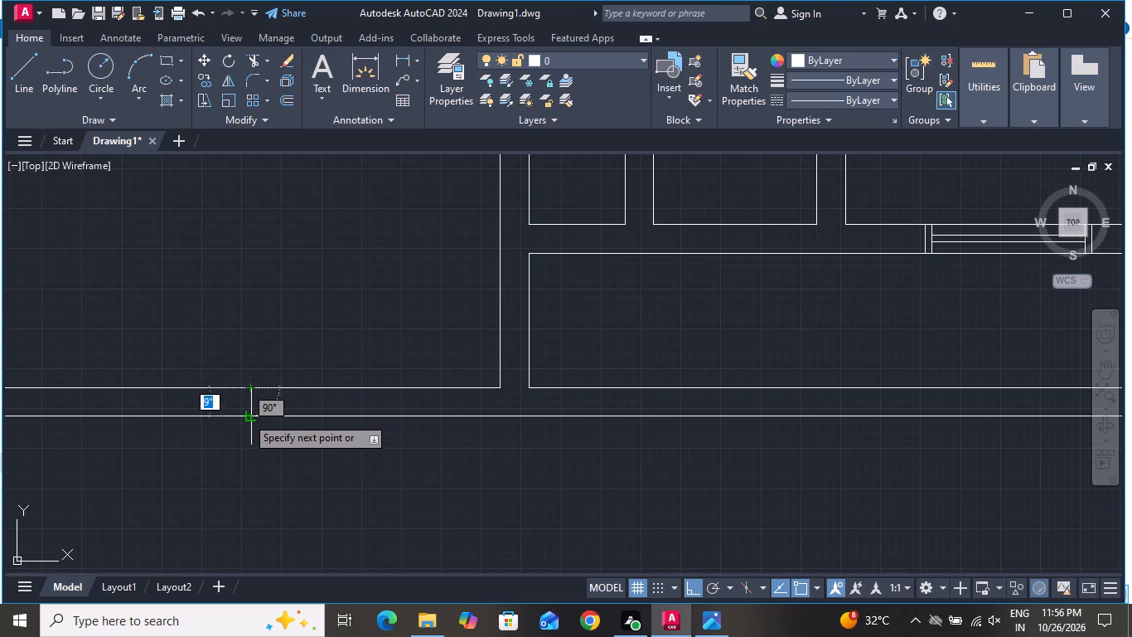
pyautogui.click(246, 416)
pyautogui.rightClick(251, 417)
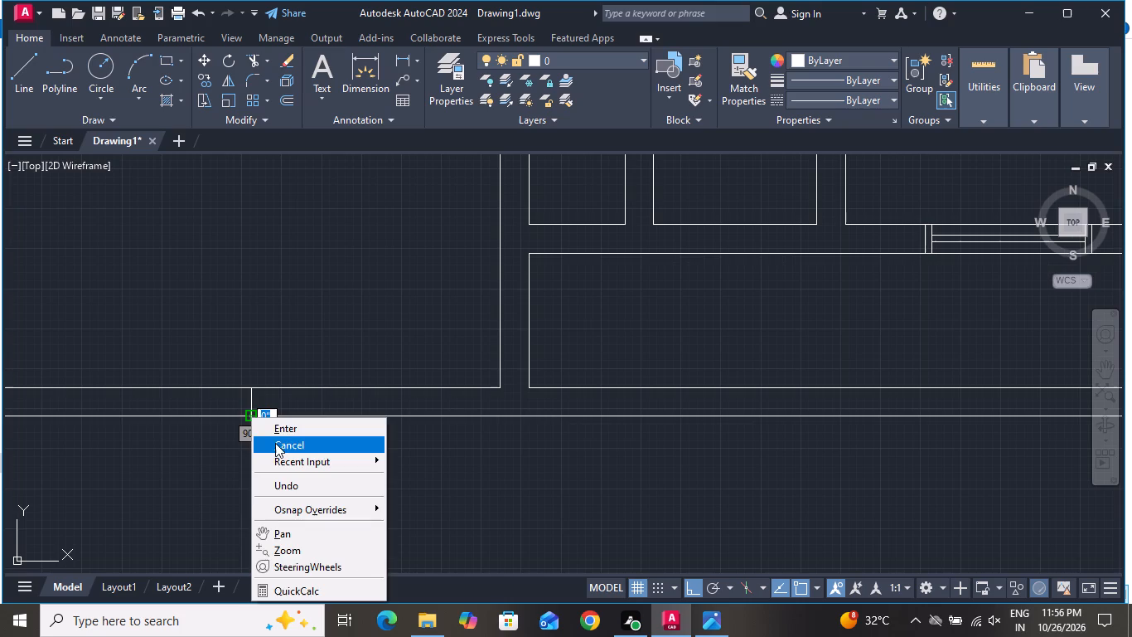
pyautogui.click(275, 442)
# Offset the new vertical centre line 2' to both sides within the bottom wall of the lower-left room.
pyautogui.write('O 2')
pyautogui.press("'")
pyautogui.press('Return')
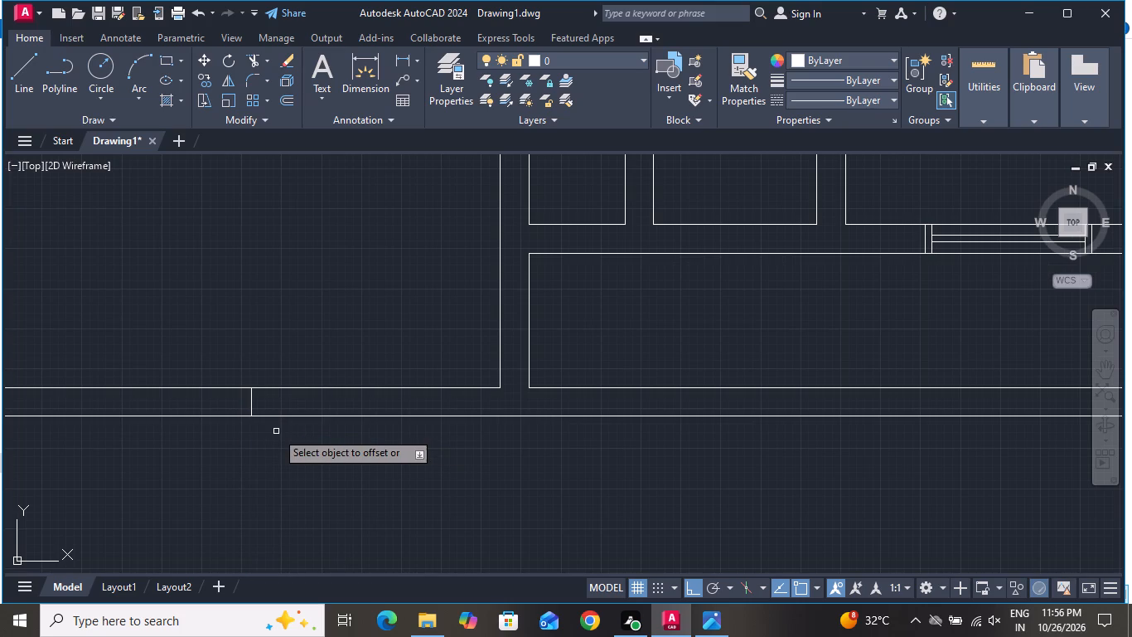
pyautogui.scroll(2, 258, 450)
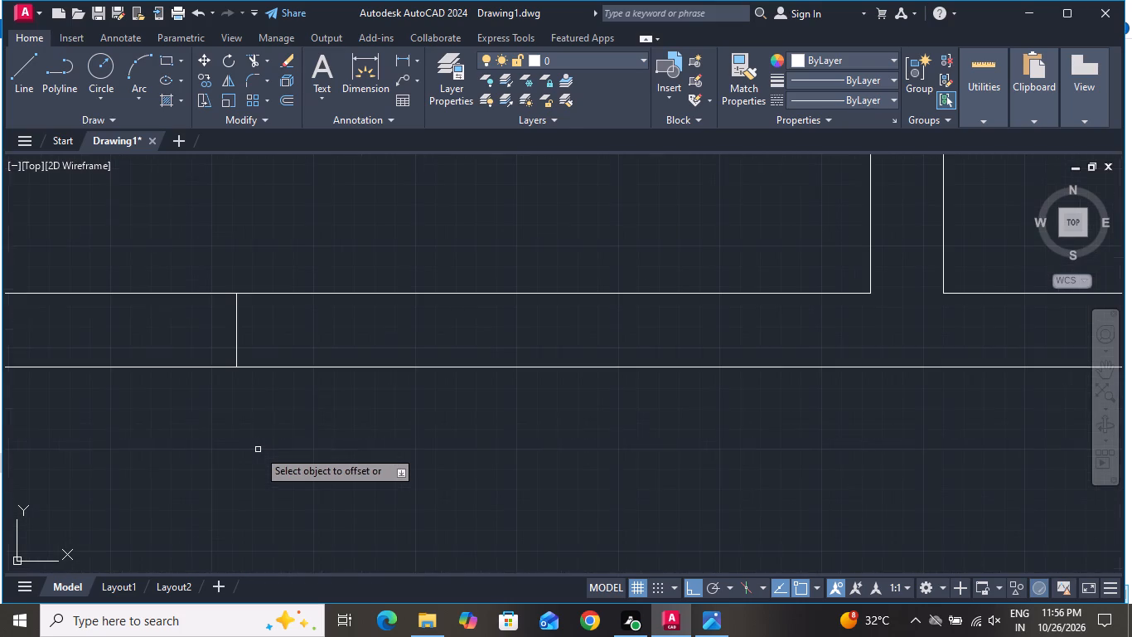
pyautogui.click(236, 338)
pyautogui.click(400, 348)
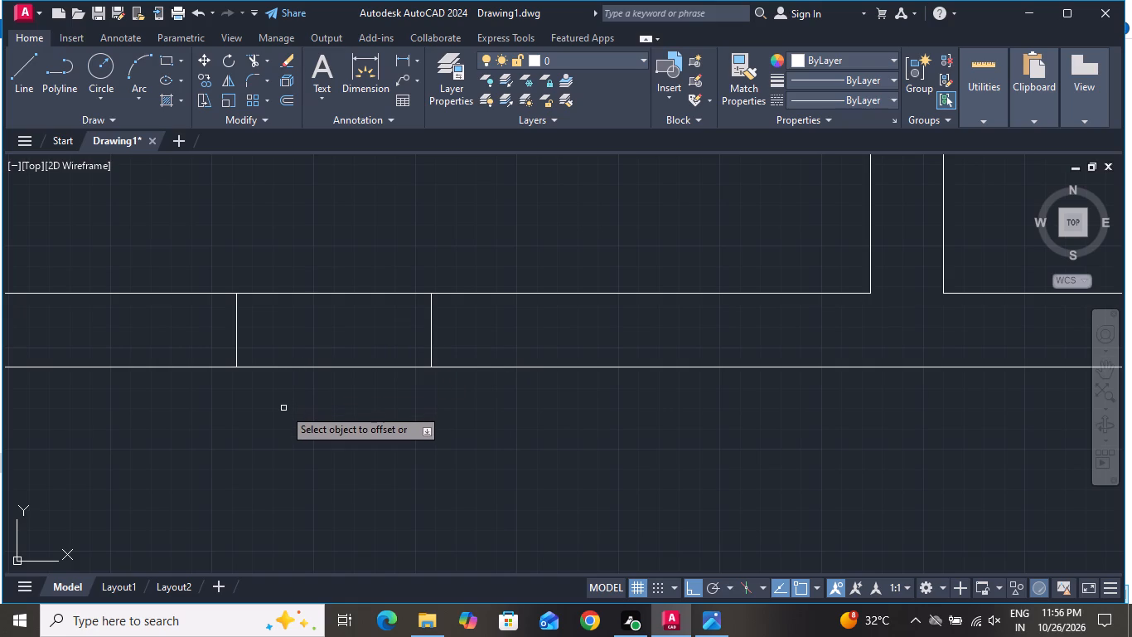
pyautogui.click(239, 322)
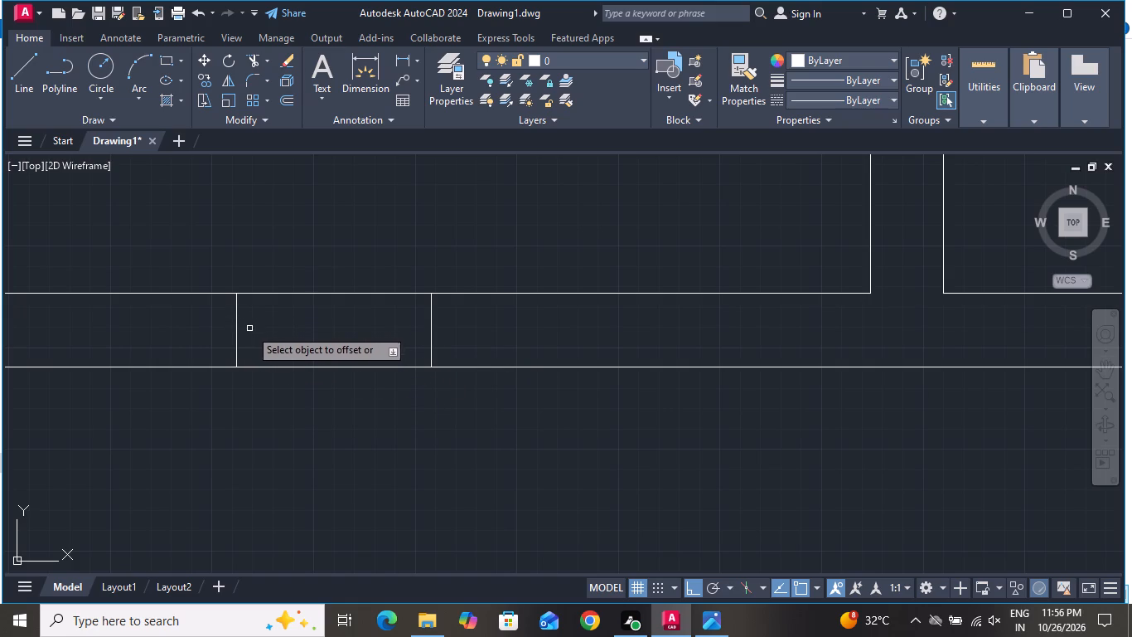
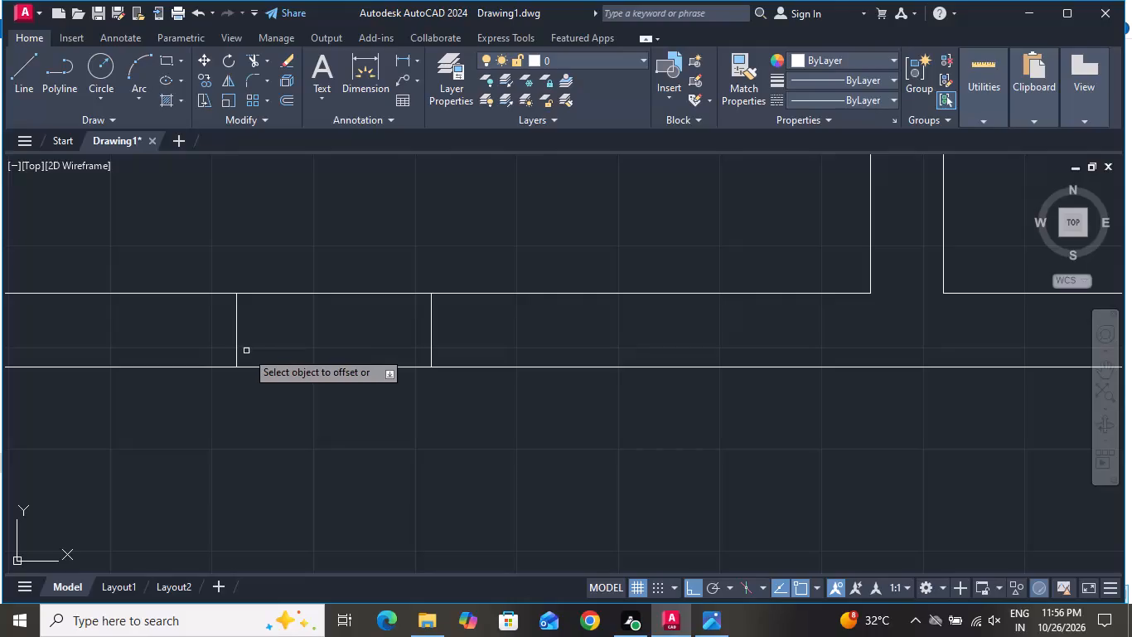
# Offset the window opening's centre line to the left within the bottom wall, using the distance already set.
pyautogui.scroll(-2, 251, 341)
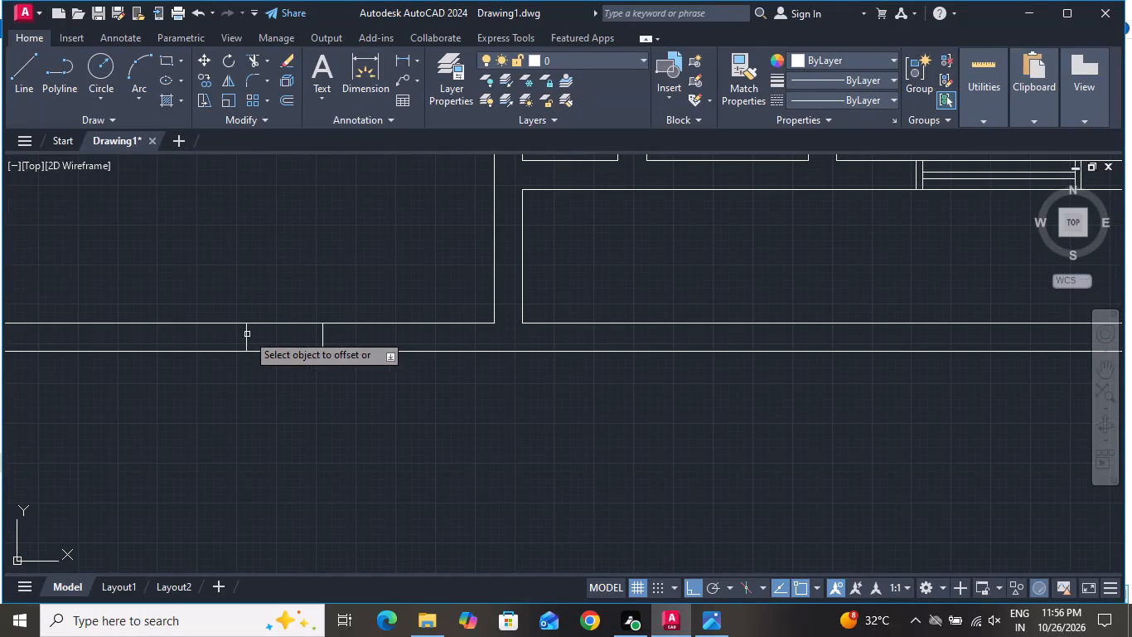
pyautogui.click(247, 332)
pyautogui.click(208, 338)
pyautogui.rightClick(202, 369)
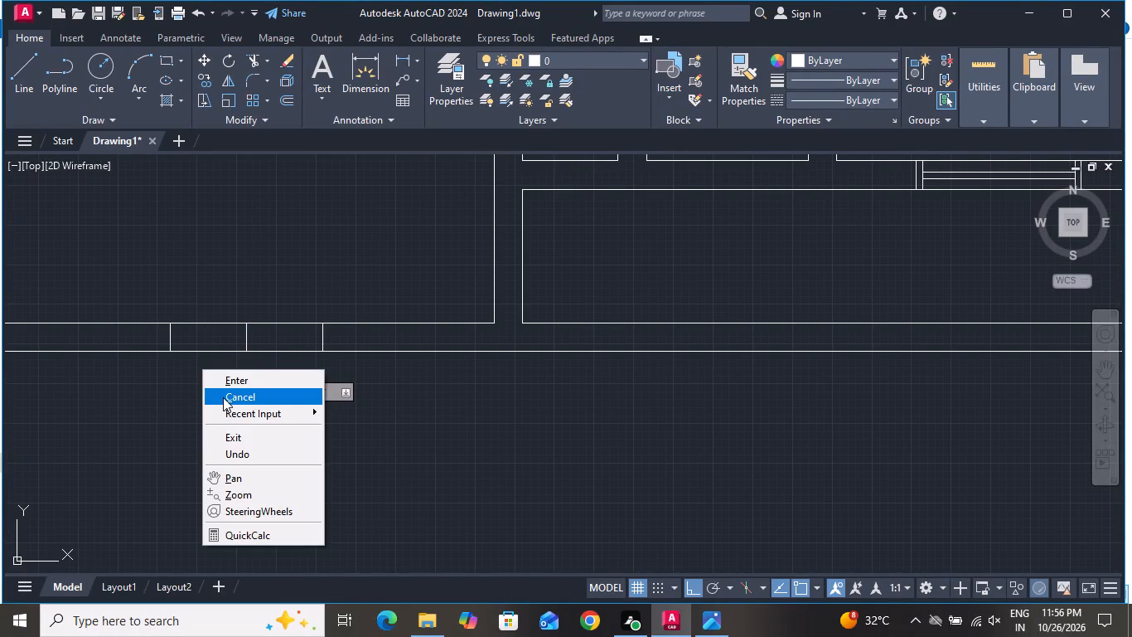
pyautogui.scroll(1, 223, 396)
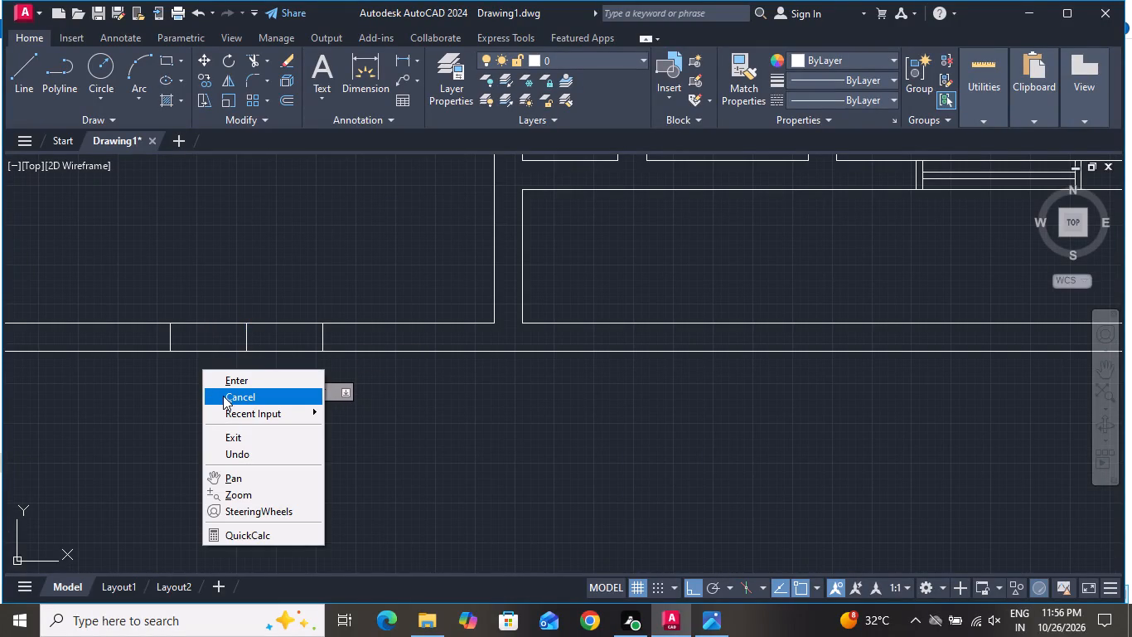
pyautogui.click(223, 395)
# Offset both end lines of the window opening outward by 2" to form the side frames.
pyautogui.scroll(2, 193, 383)
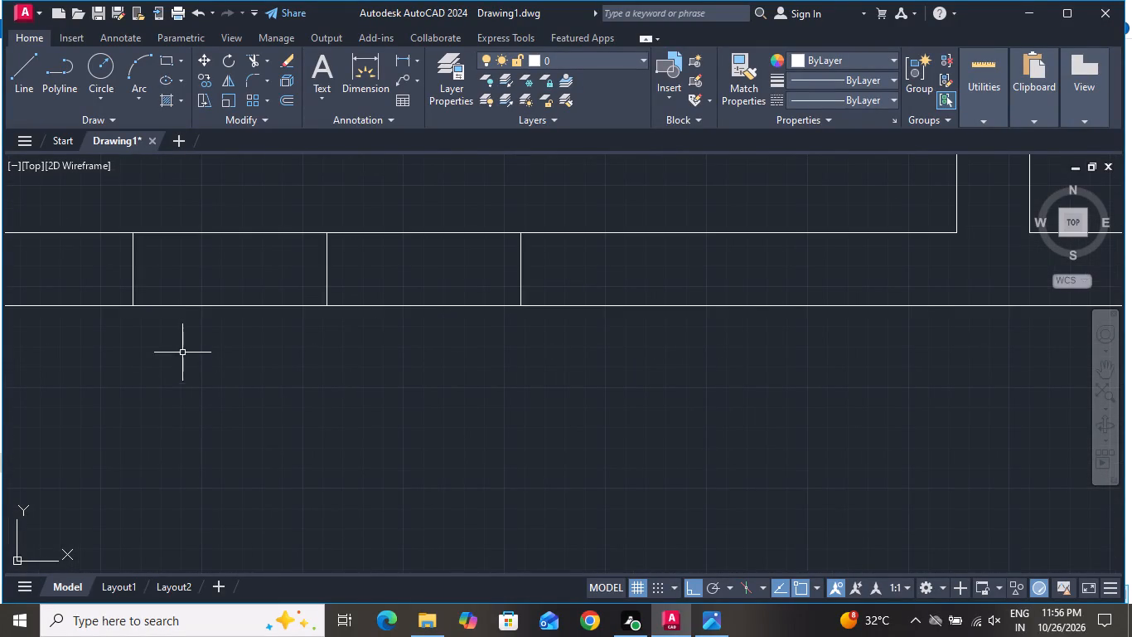
pyautogui.write('O 2')
pyautogui.hotkey('shift', '"')
pyautogui.press('Return')
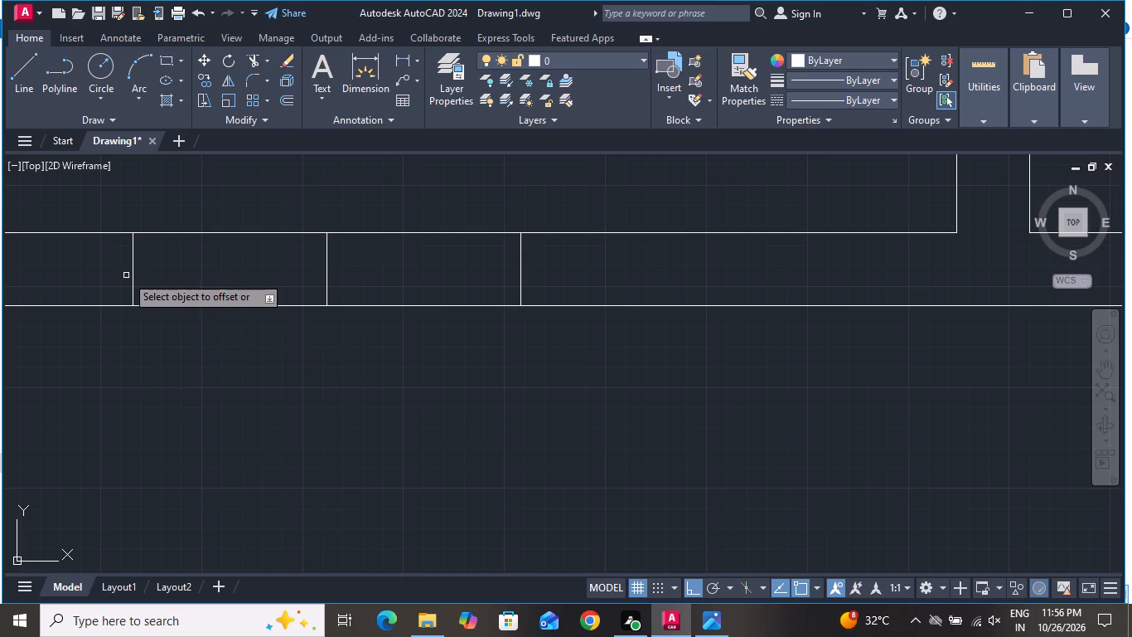
pyautogui.click(135, 241)
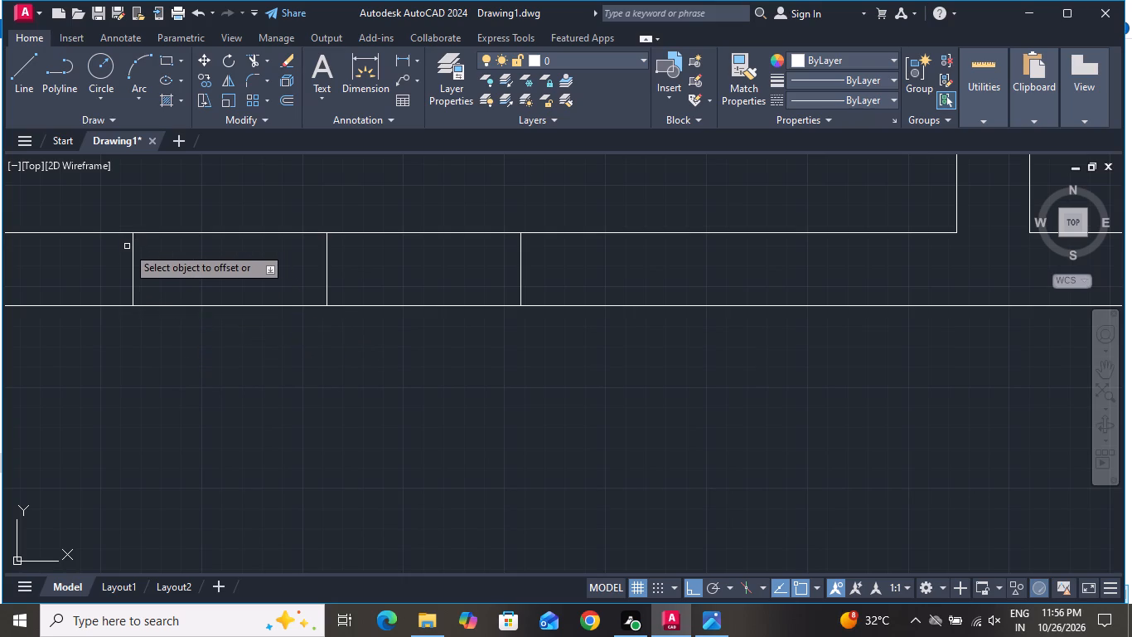
pyautogui.click(129, 261)
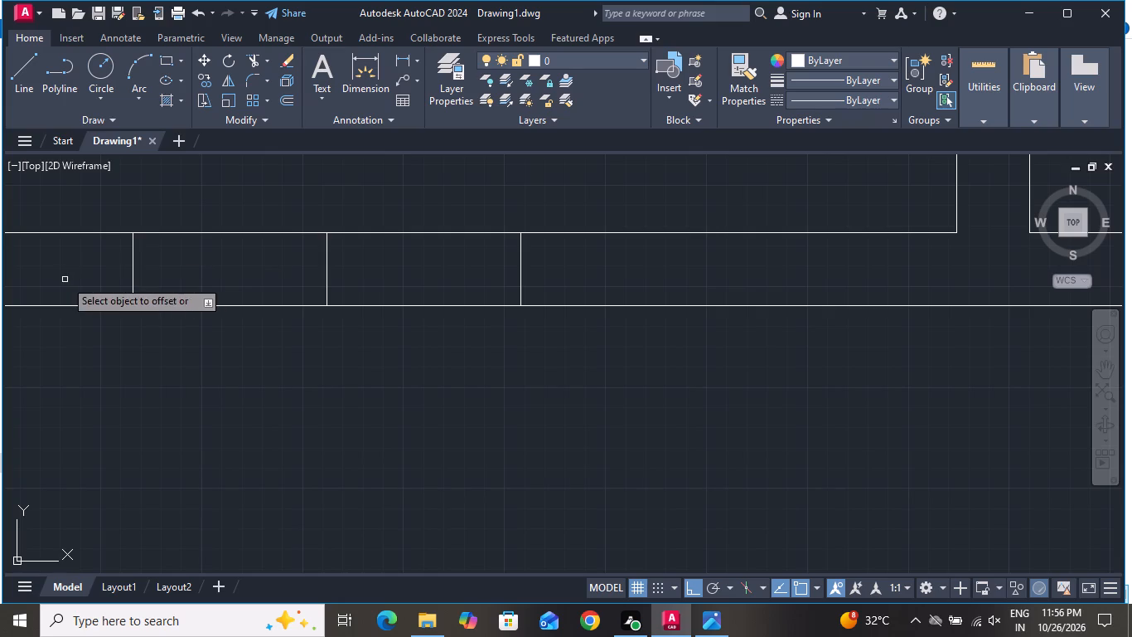
pyautogui.click(65, 280)
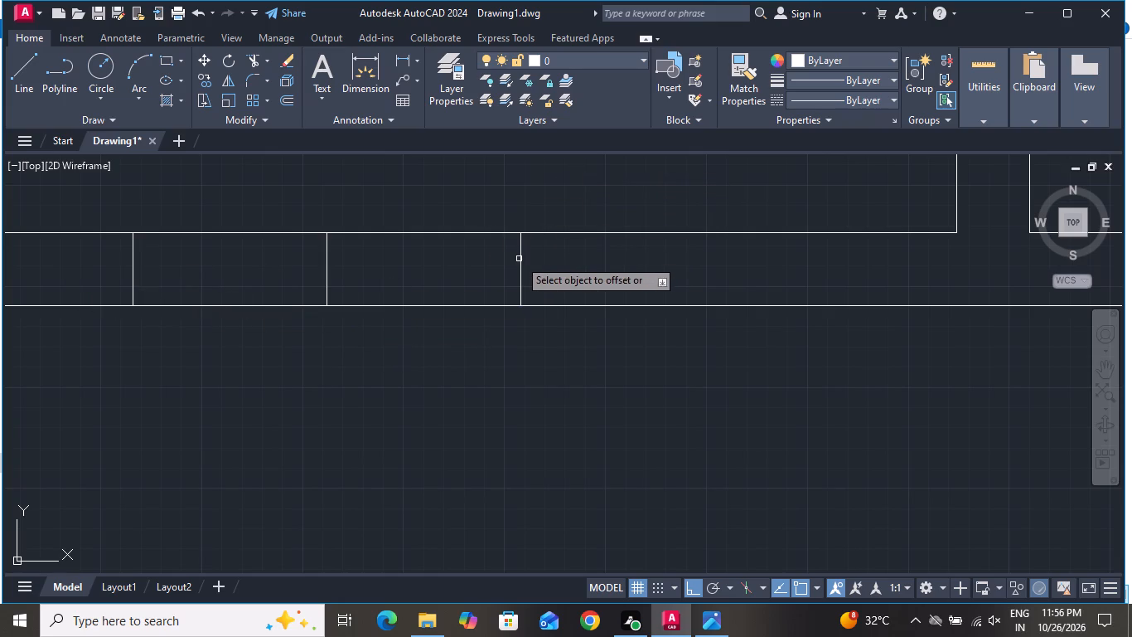
pyautogui.click(519, 259)
pyautogui.click(565, 259)
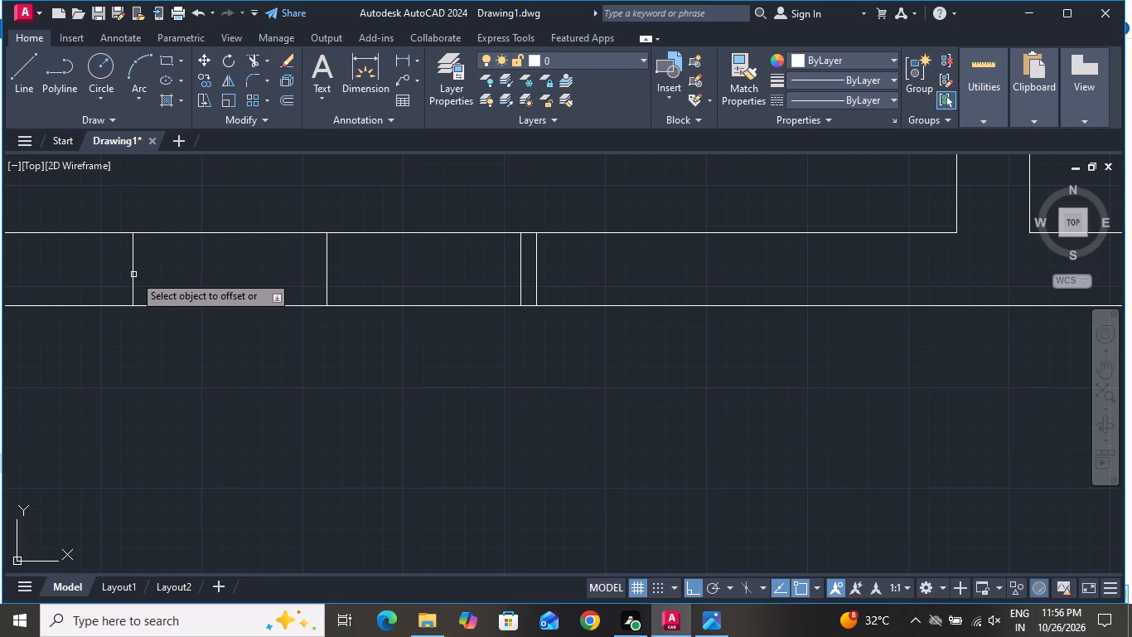
pyautogui.click(133, 275)
pyautogui.click(84, 288)
pyautogui.moveTo(88, 301); pyautogui.dragTo(91, 325, button='right')
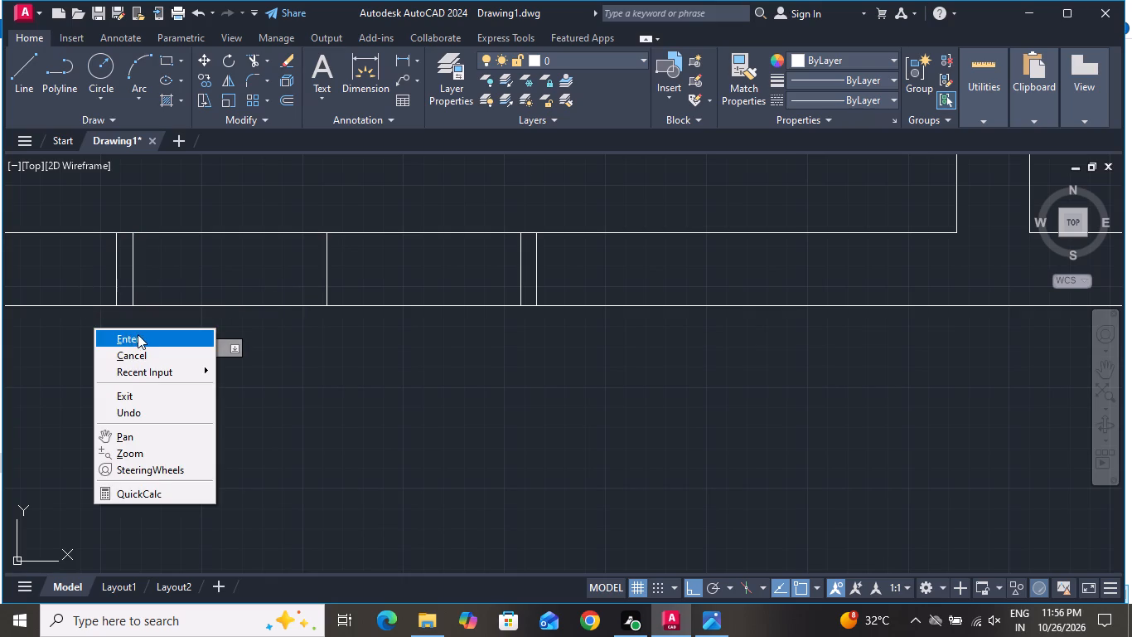
pyautogui.click(155, 348)
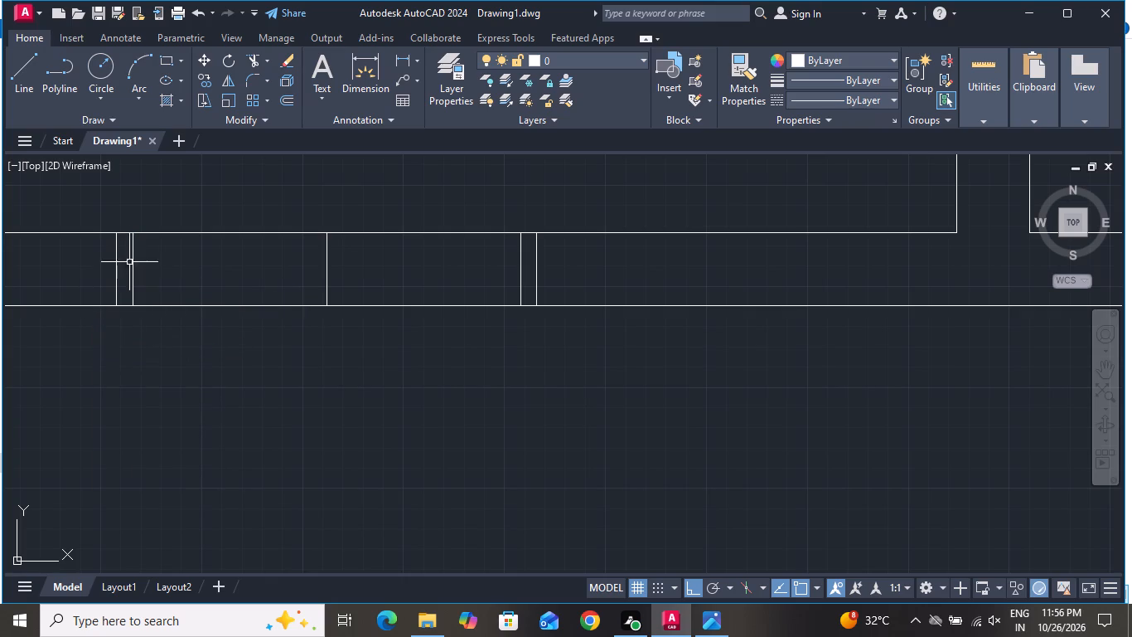
# Draw a 4' horizontal line across the window opening between the midpoints of the two inner frame lines.
pyautogui.click(25, 80)
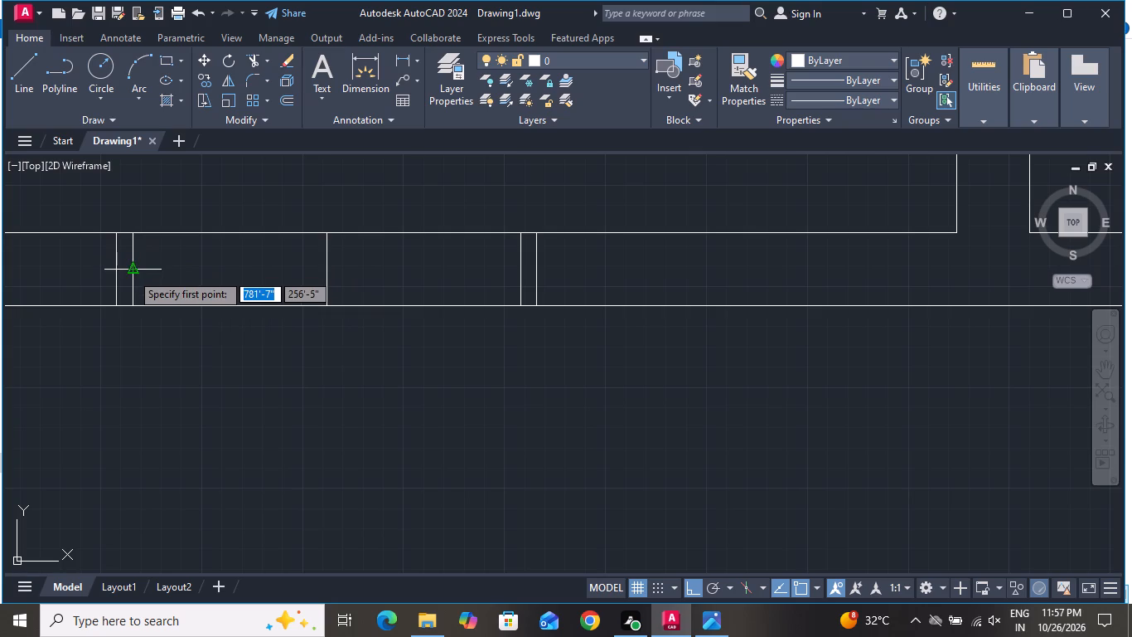
pyautogui.click(131, 272)
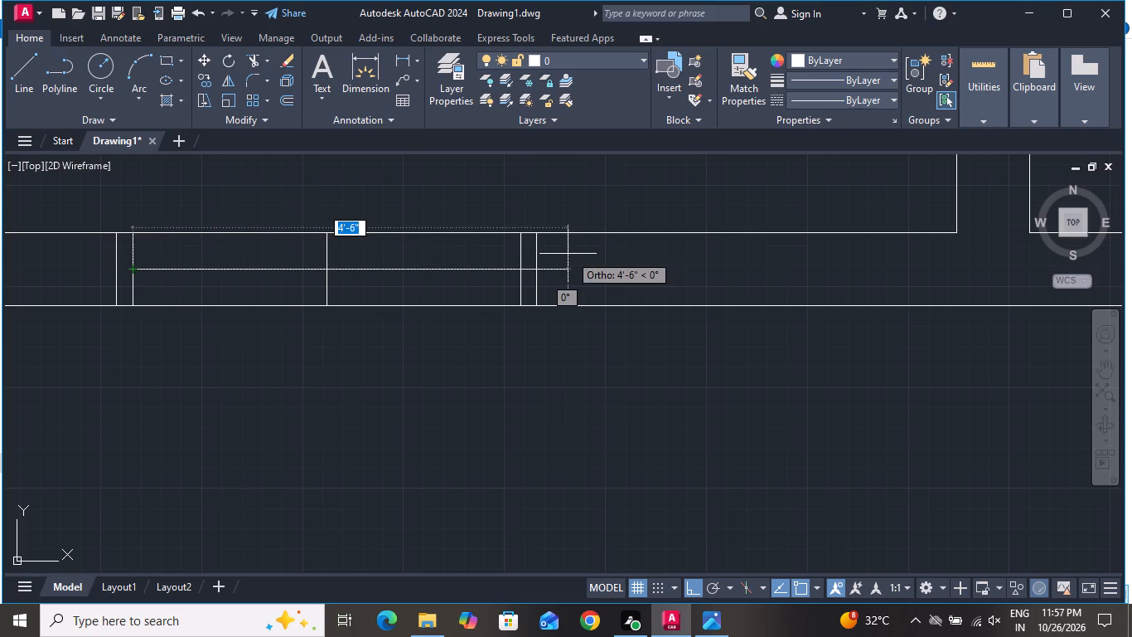
pyautogui.click(520, 265)
pyautogui.rightClick(520, 265)
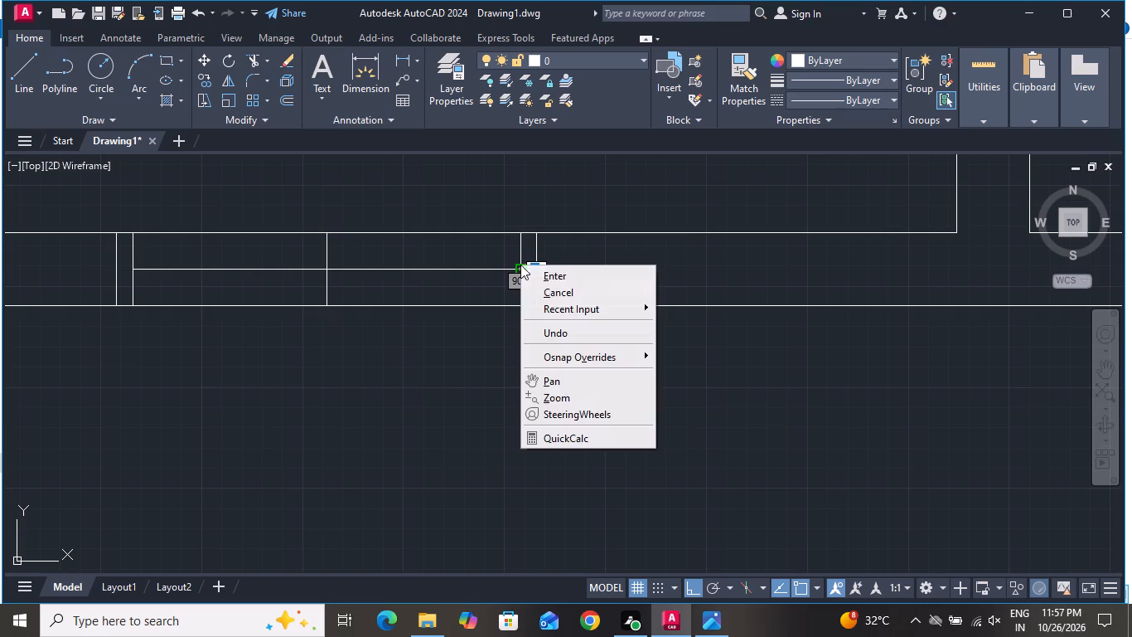
pyautogui.click(549, 287)
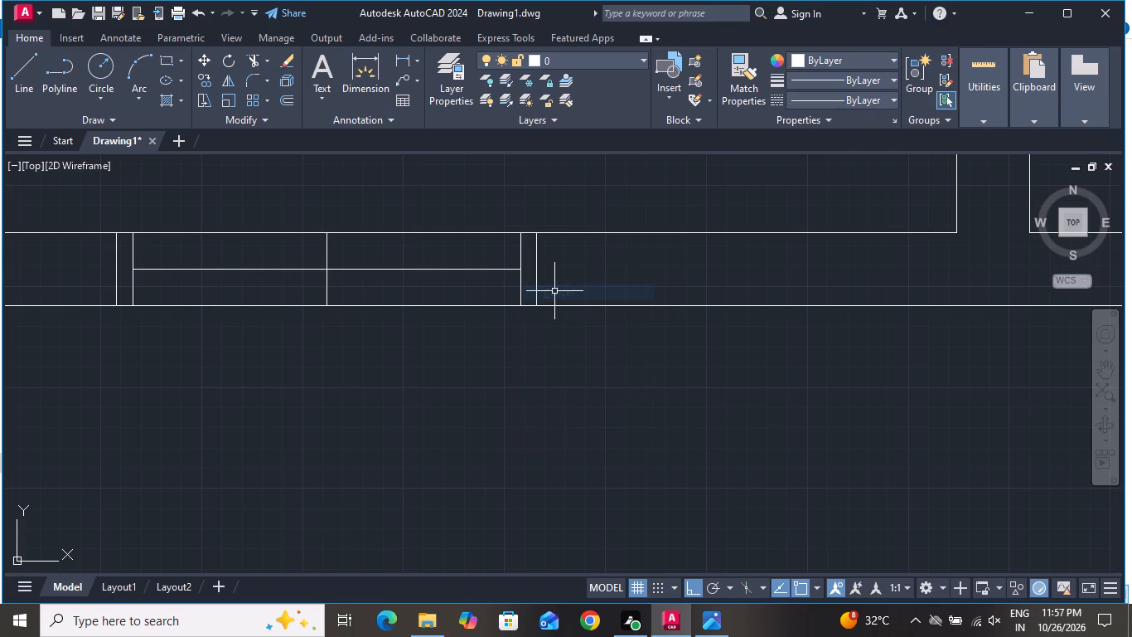
# Offset the window's horizontal middle line by 1" above and below to form the glass lines.
pyautogui.write('O 1')
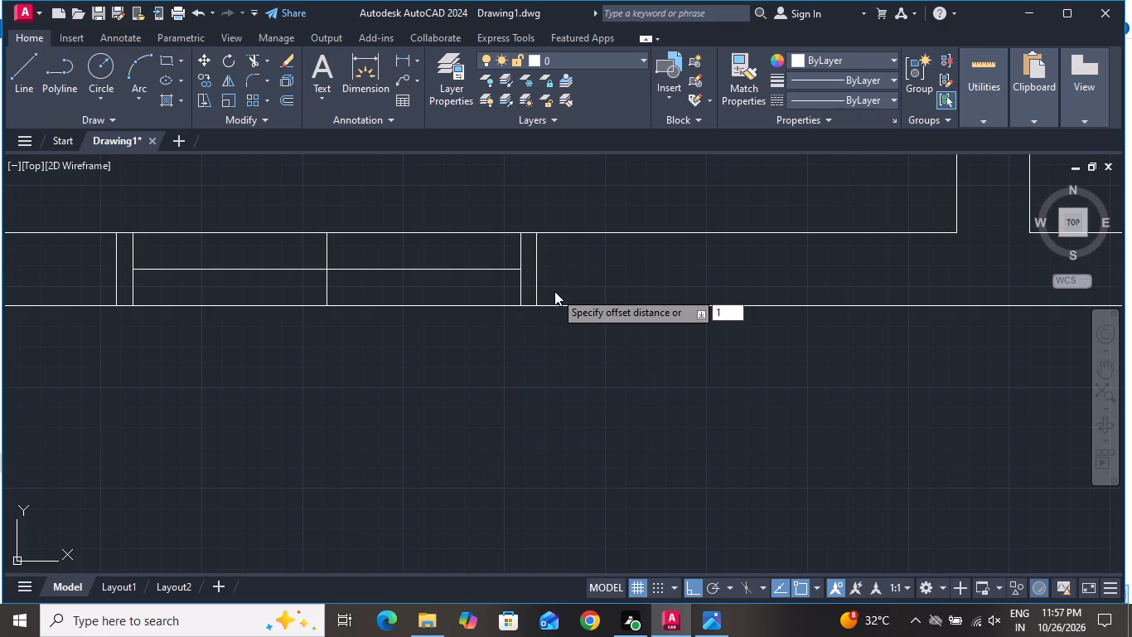
pyautogui.hotkey('shift', '"')
pyautogui.press('Return')
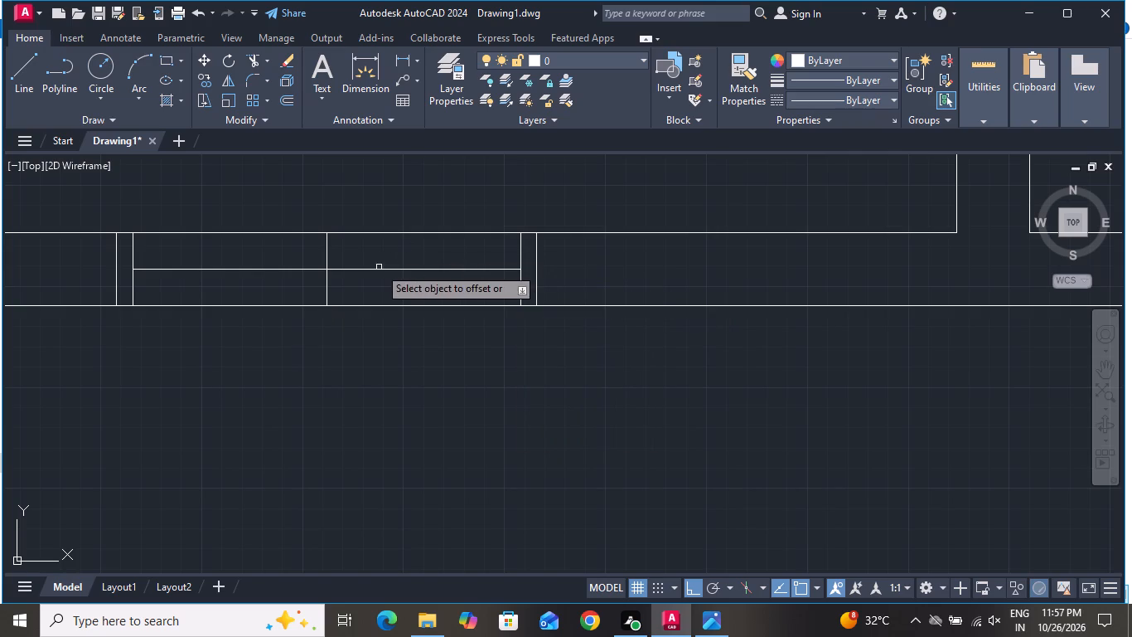
pyautogui.click(382, 271)
pyautogui.click(378, 250)
pyautogui.click(377, 268)
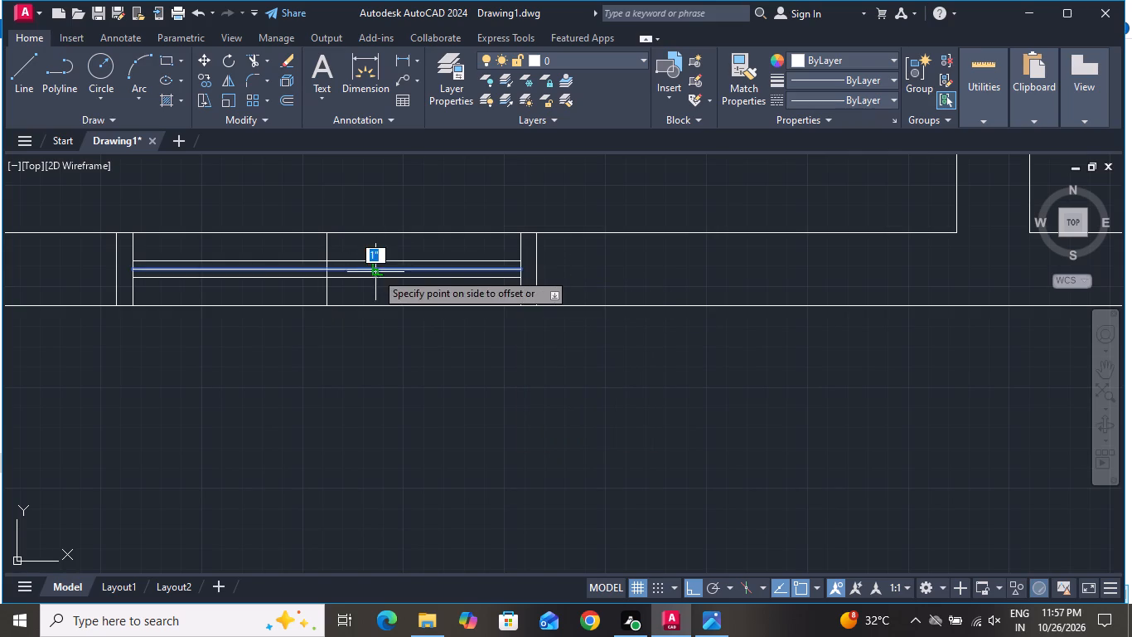
pyautogui.click(375, 289)
pyautogui.rightClick(375, 289)
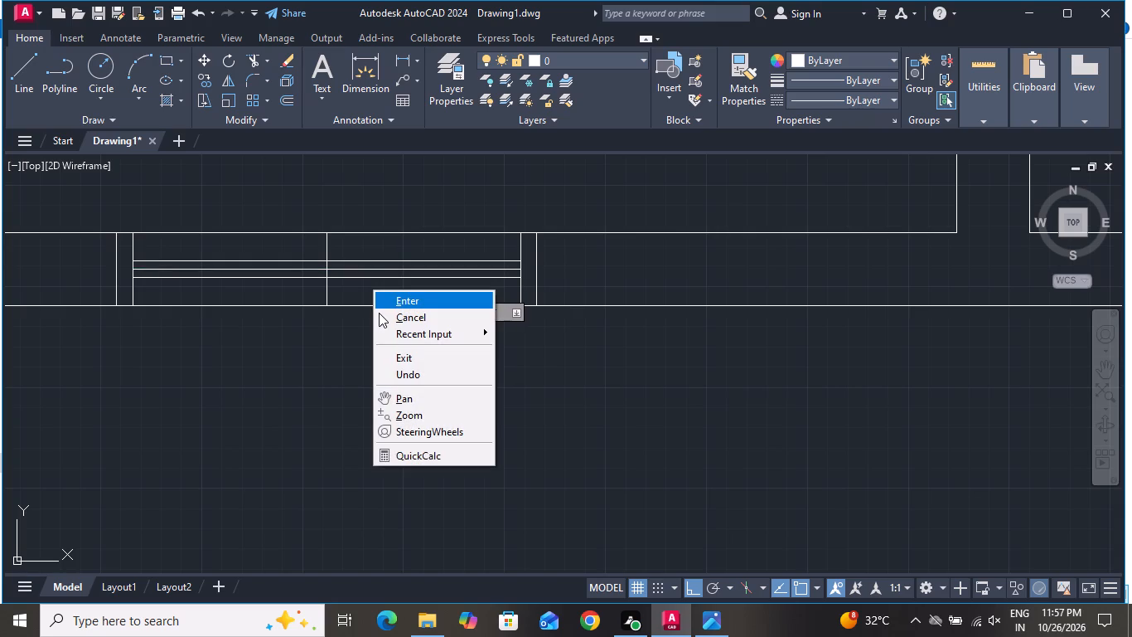
pyautogui.click(371, 314)
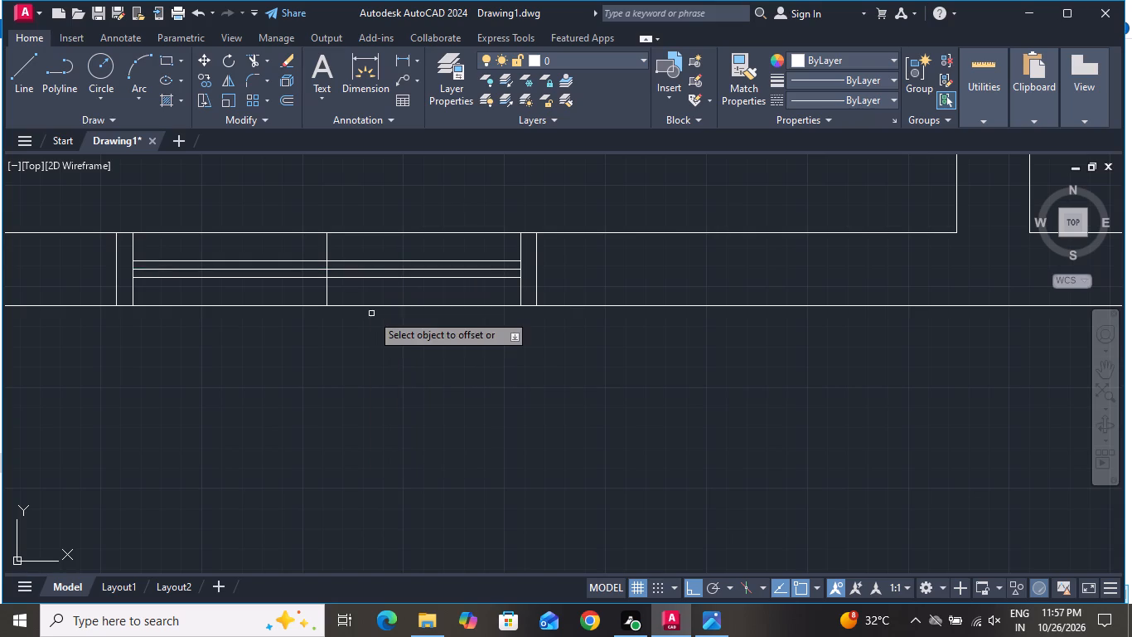
pyautogui.rightClick(337, 348)
pyautogui.click(356, 374)
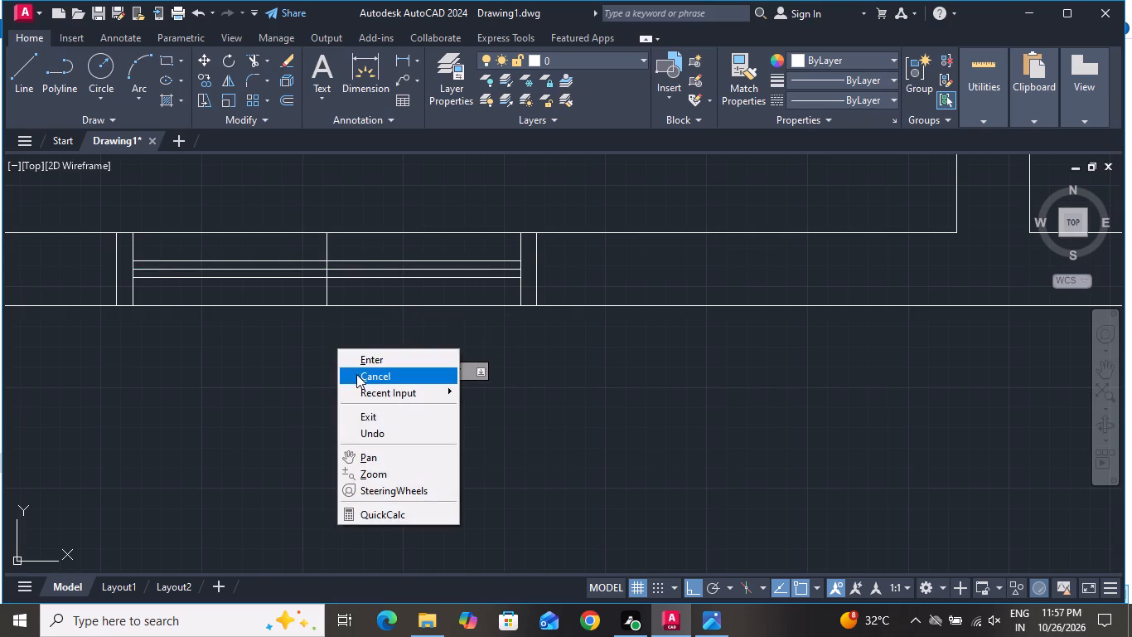
# Delete the window's vertical centre line and its horizontal middle line.
pyautogui.scroll(3, 311, 288)
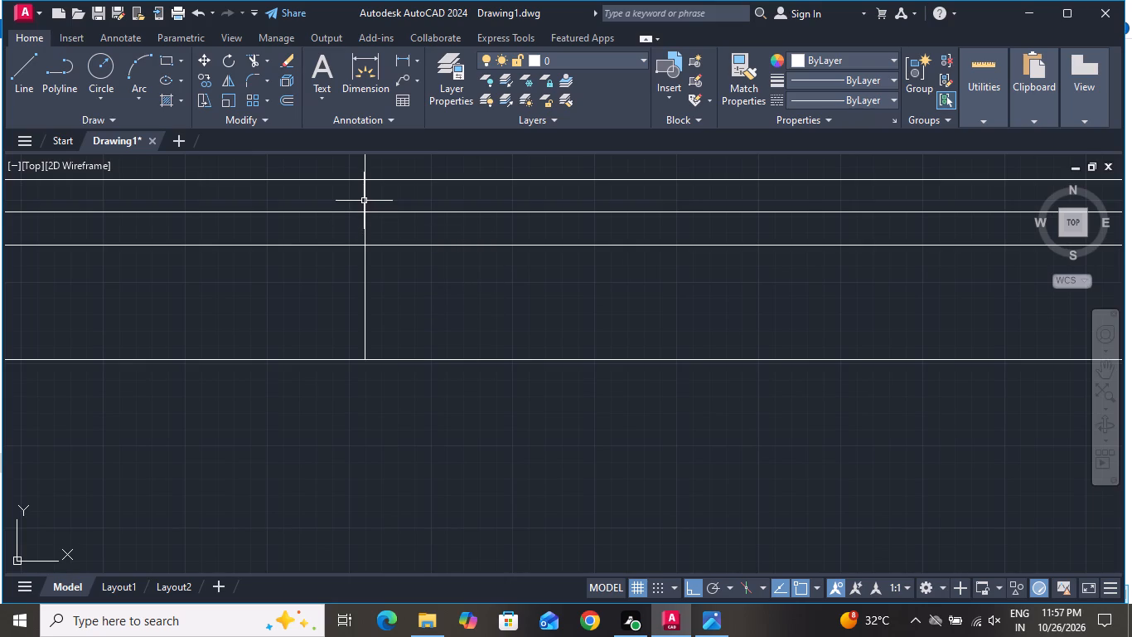
pyautogui.click(375, 197)
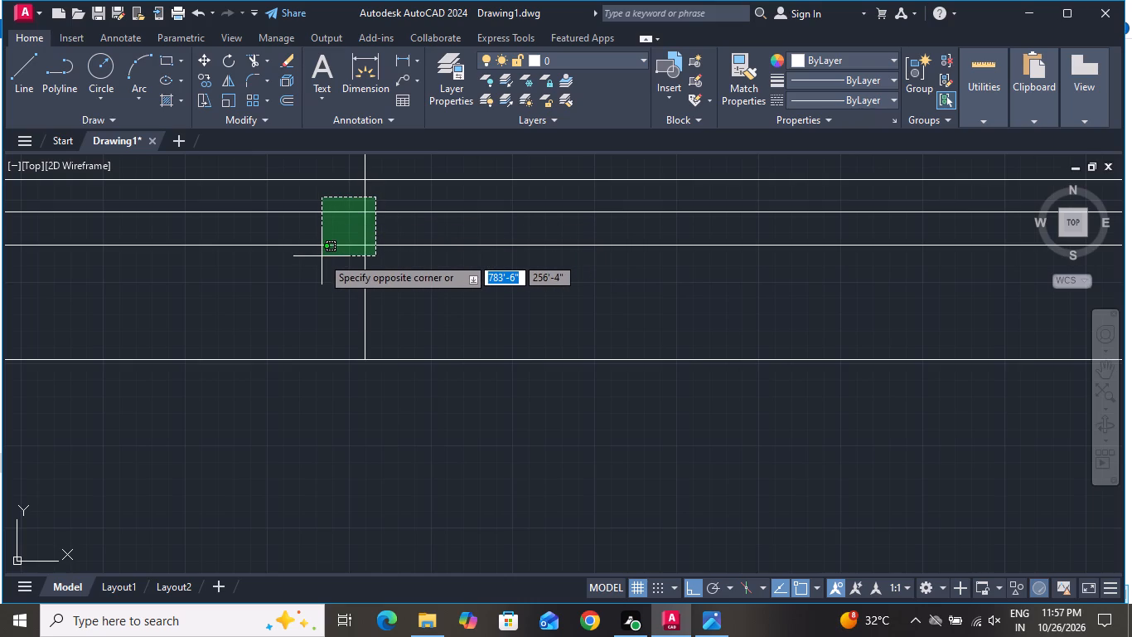
pyautogui.click(318, 231)
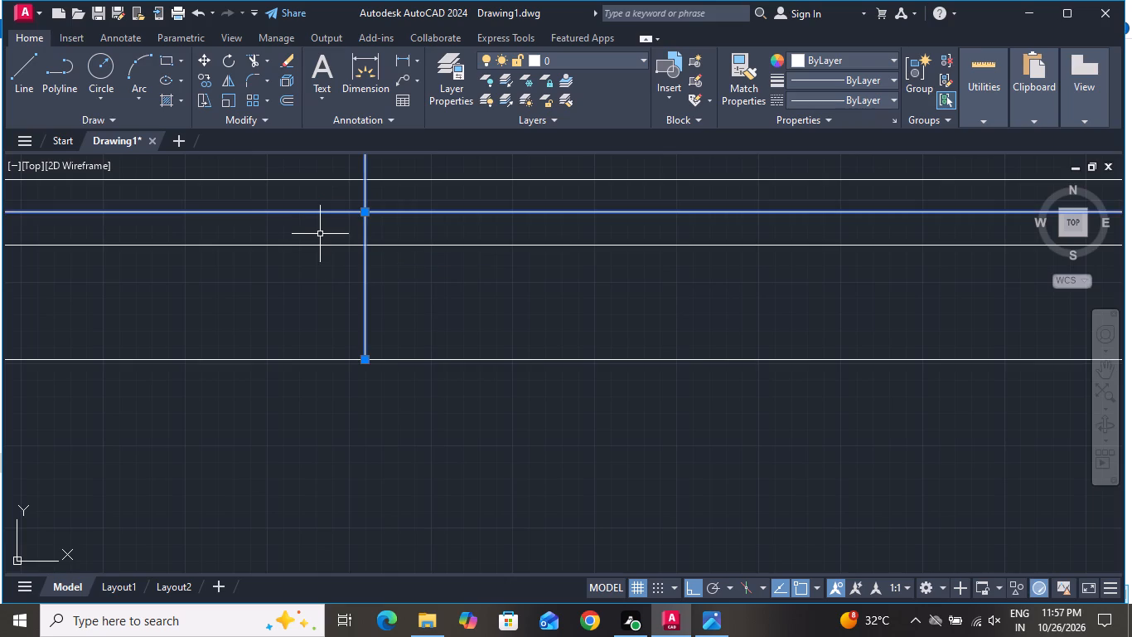
pyautogui.press('Delete')
pyautogui.scroll(-4, 411, 312)
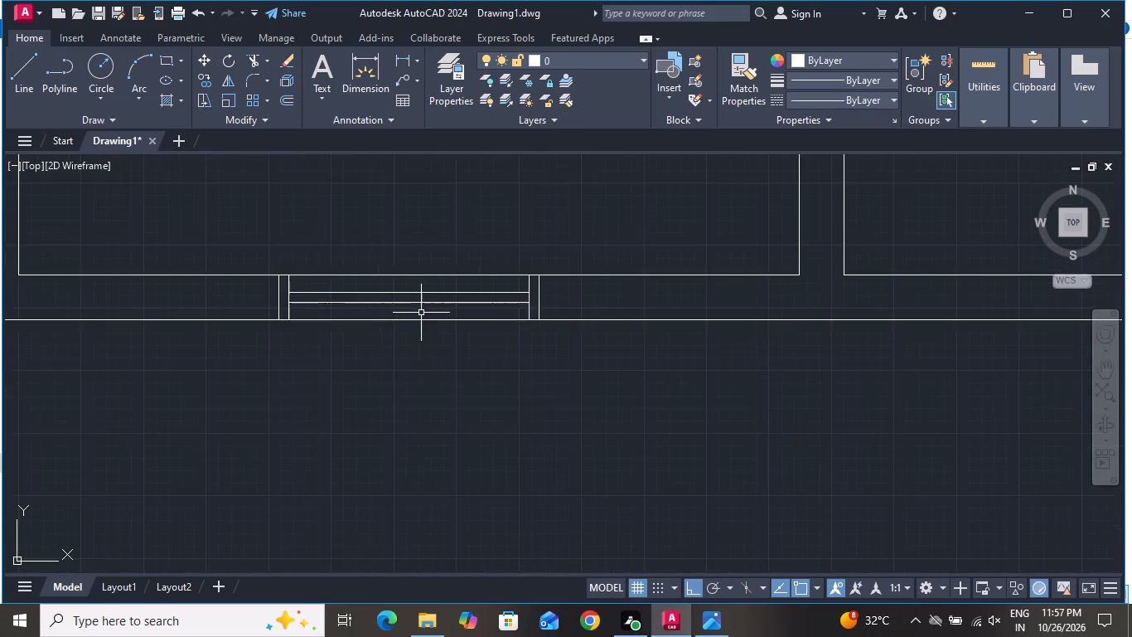
pyautogui.scroll(-2, 421, 313)
pyautogui.scroll(-3, 483, 372)
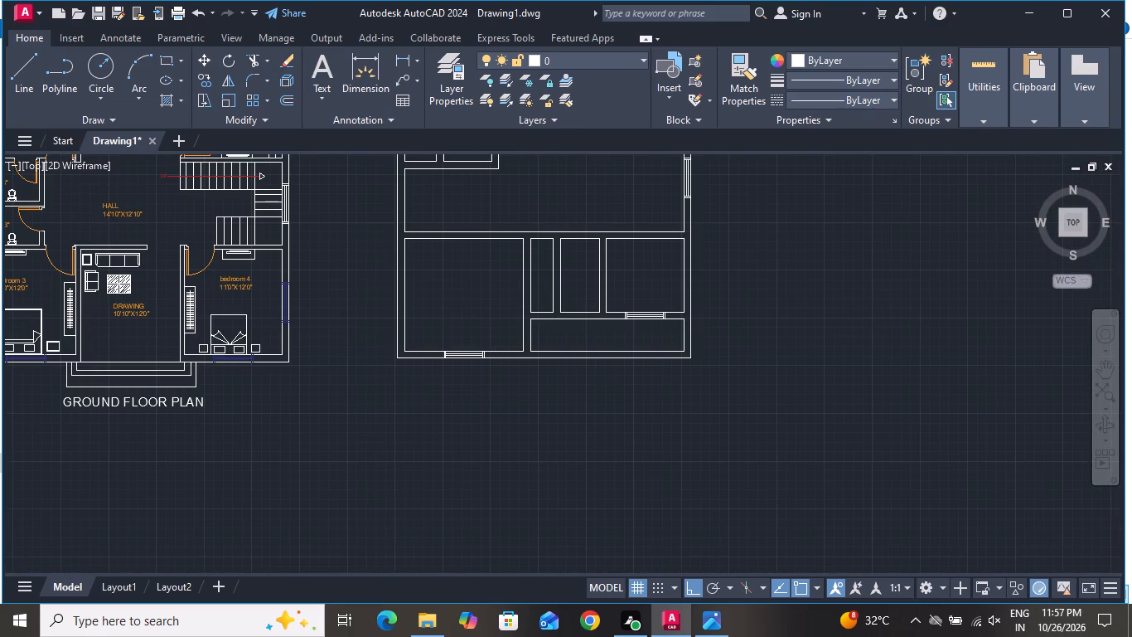
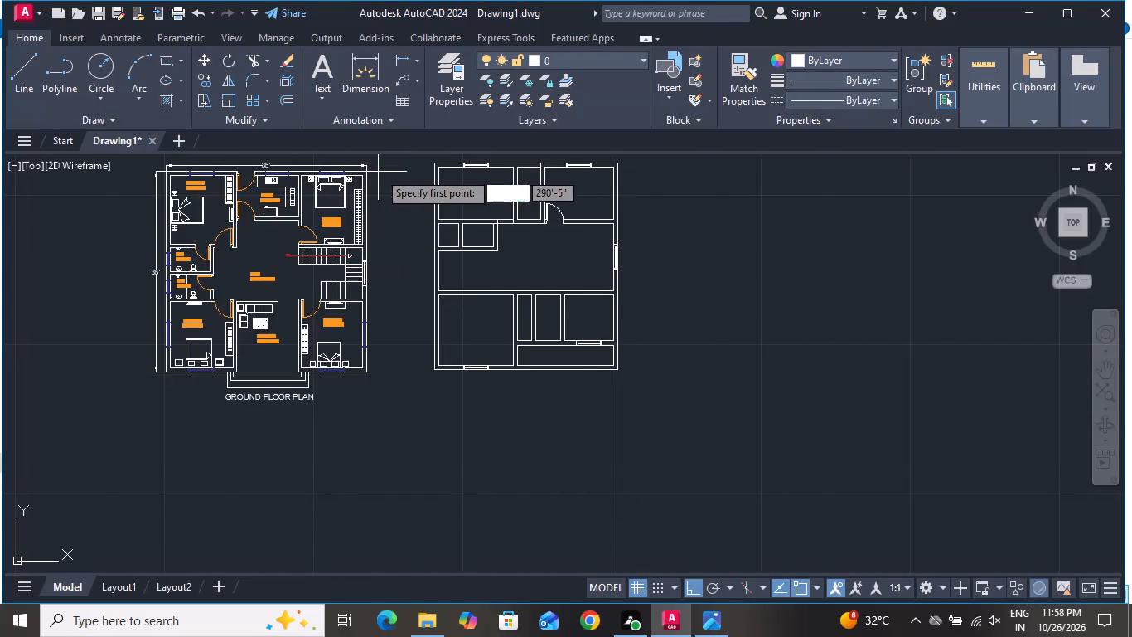
# Draw a 9" horizontal line across the new plan's left outer wall at the midpoint of the small room's side.
pyautogui.scroll(2, 423, 238)
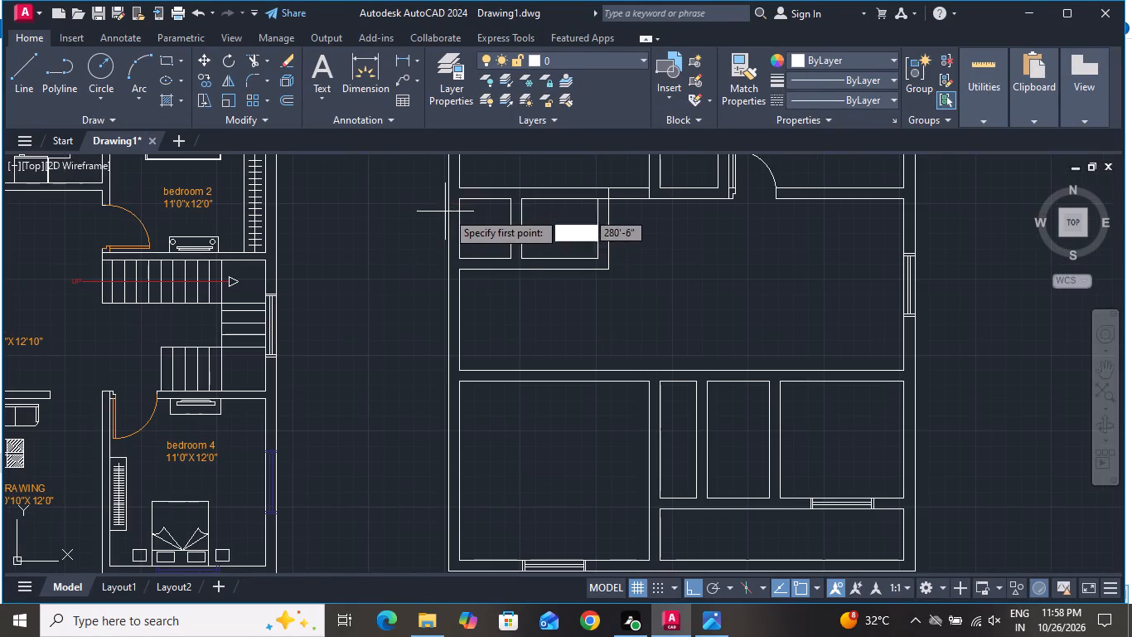
pyautogui.scroll(3, 447, 179)
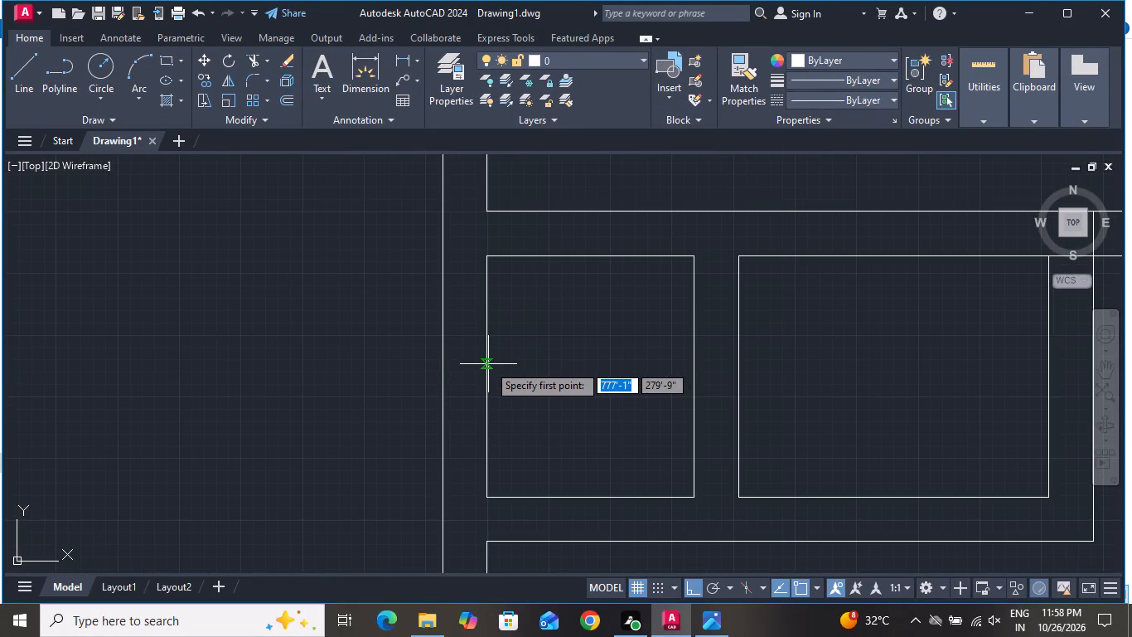
pyautogui.click(486, 374)
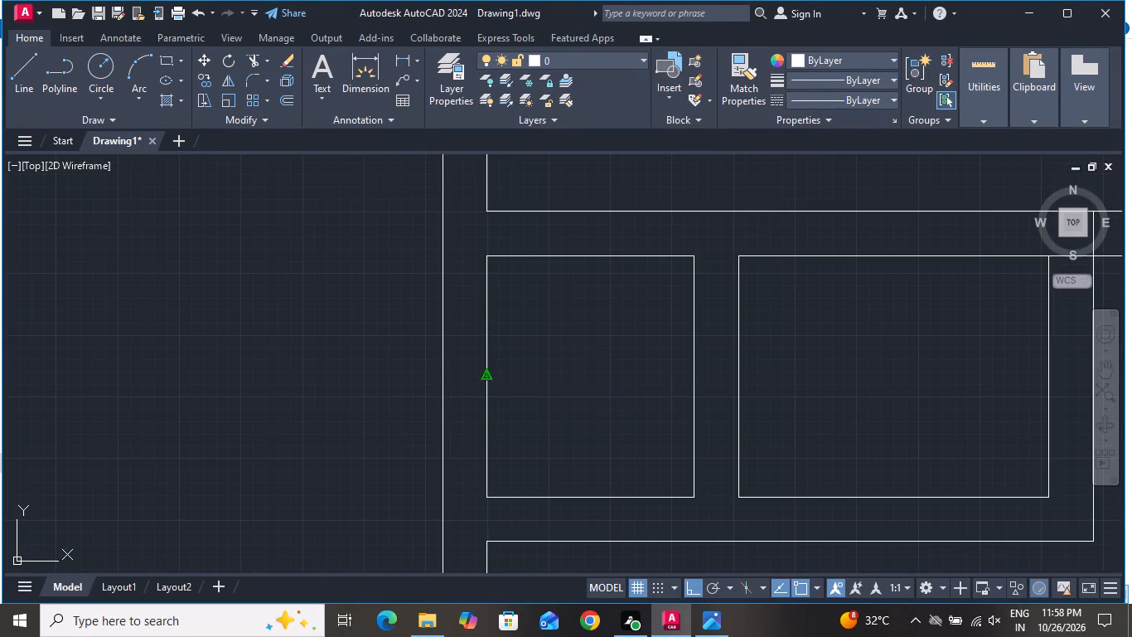
pyautogui.scroll(2, 444, 372)
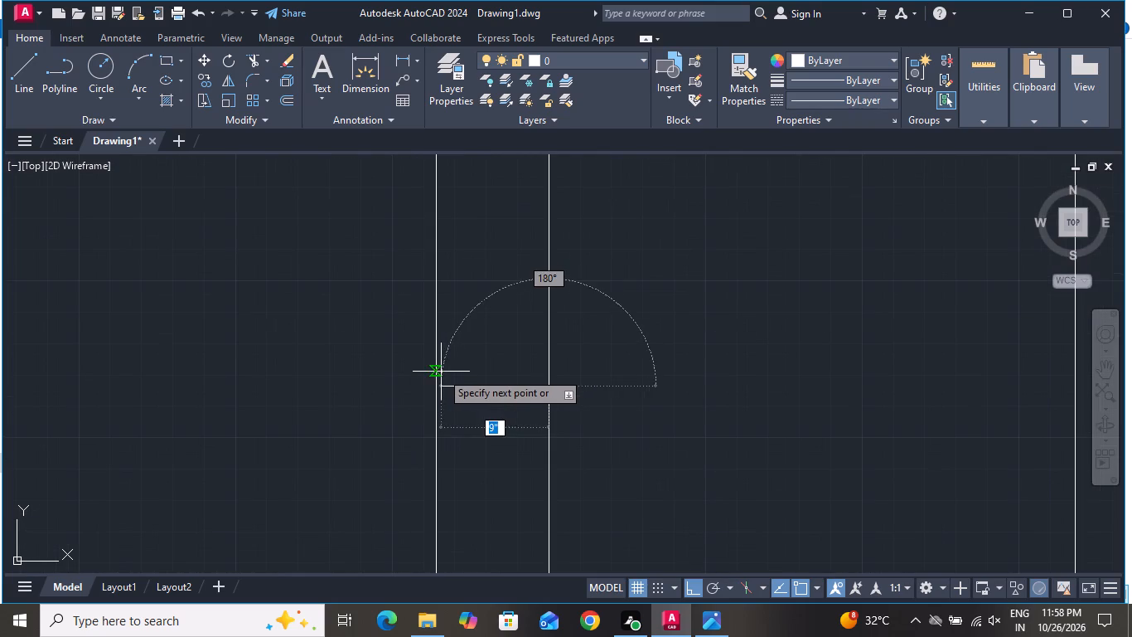
pyautogui.click(438, 383)
pyautogui.rightClick(438, 382)
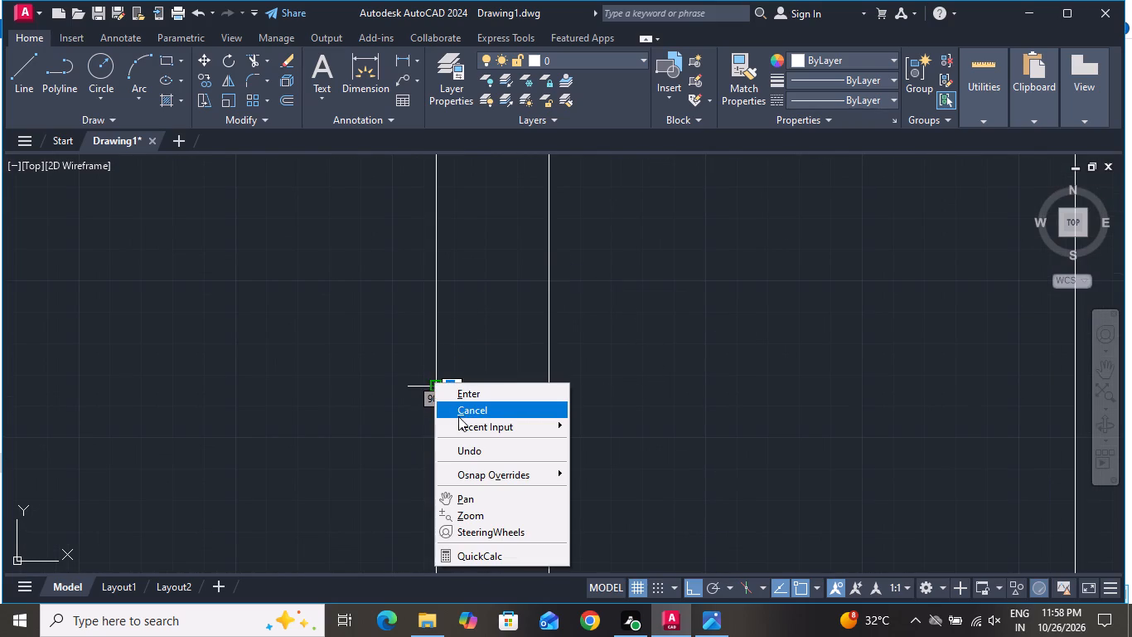
pyautogui.click(458, 413)
# Offset the short line across the wall by 1' above and below to mark the window opening's ends.
pyautogui.scroll(-3, 462, 402)
pyautogui.write('O')
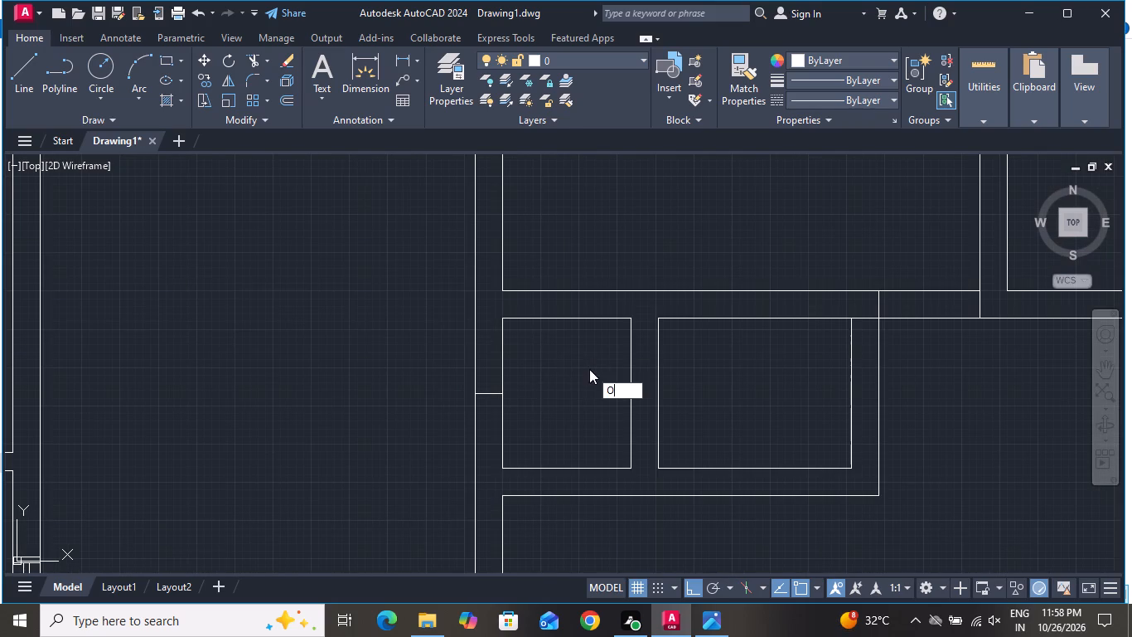
pyautogui.press('space')
pyautogui.press('1')
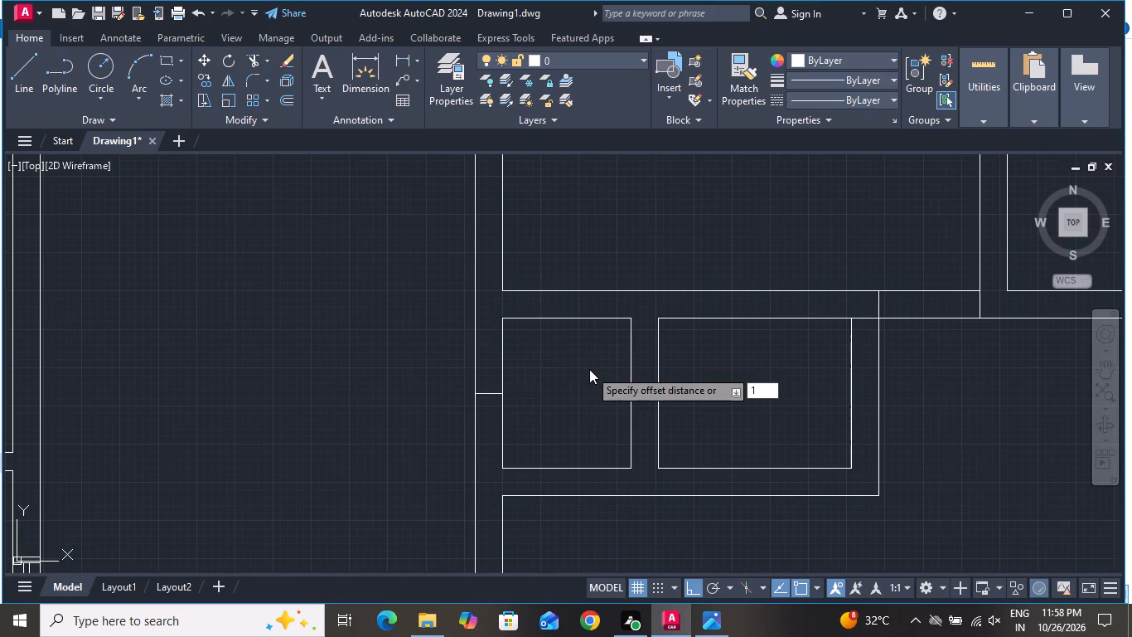
pyautogui.press("'")
pyautogui.press('Return')
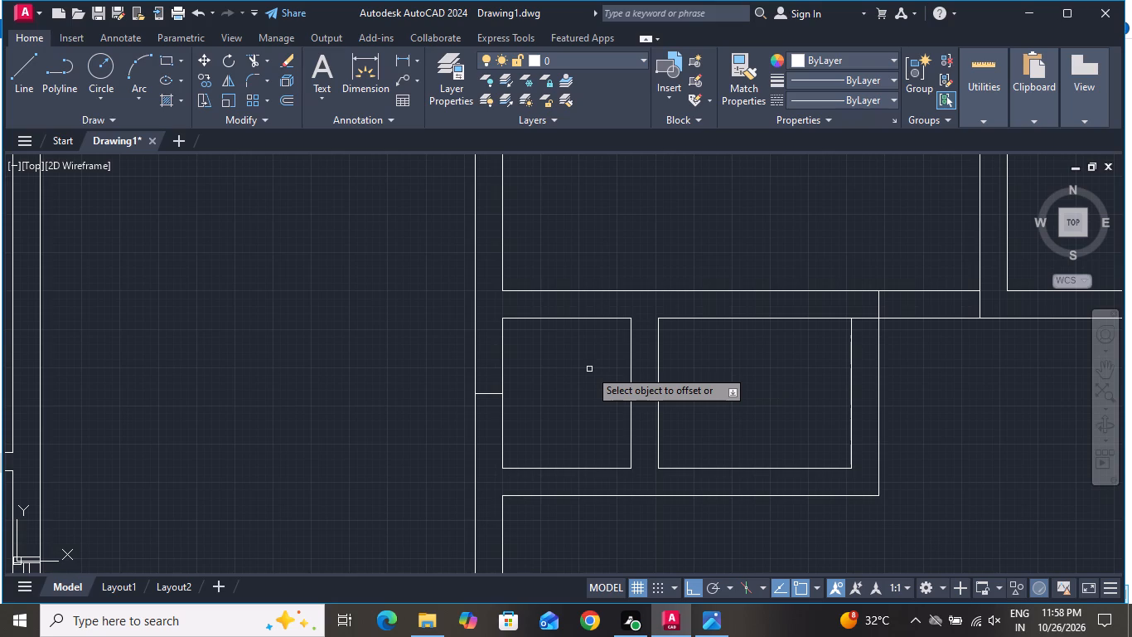
pyautogui.doubleClick(484, 395)
pyautogui.click(493, 357)
pyautogui.click(486, 394)
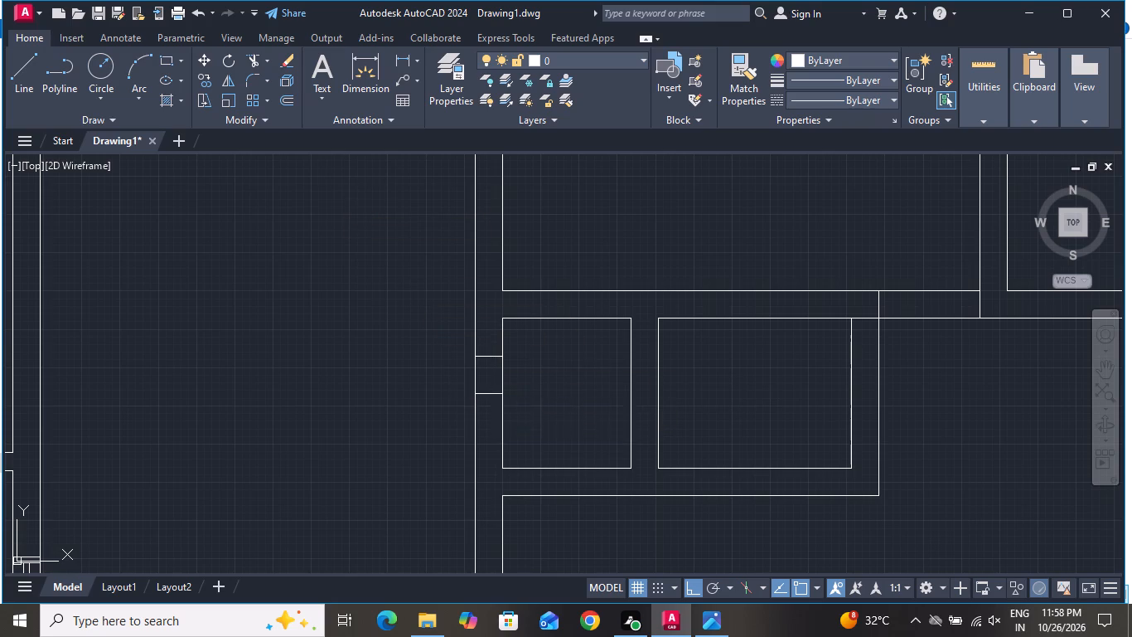
pyautogui.click(491, 415)
pyautogui.rightClick(526, 396)
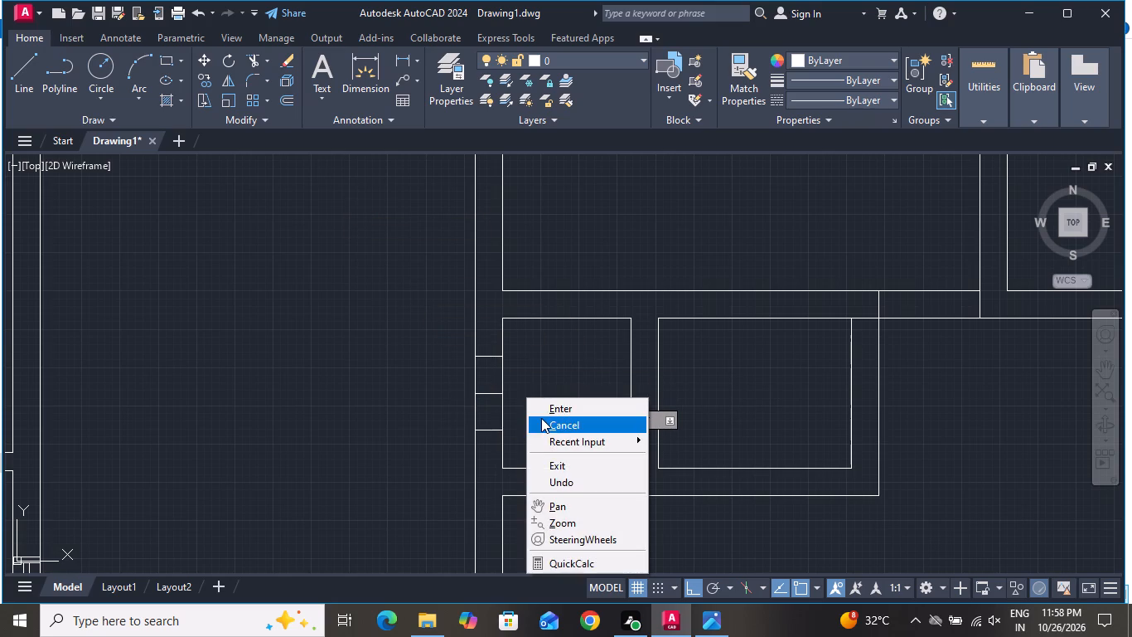
pyautogui.click(544, 418)
# Offset both end lines of the small room's window opening outward by 2" to form the end frames.
pyautogui.write('O')
pyautogui.press('space')
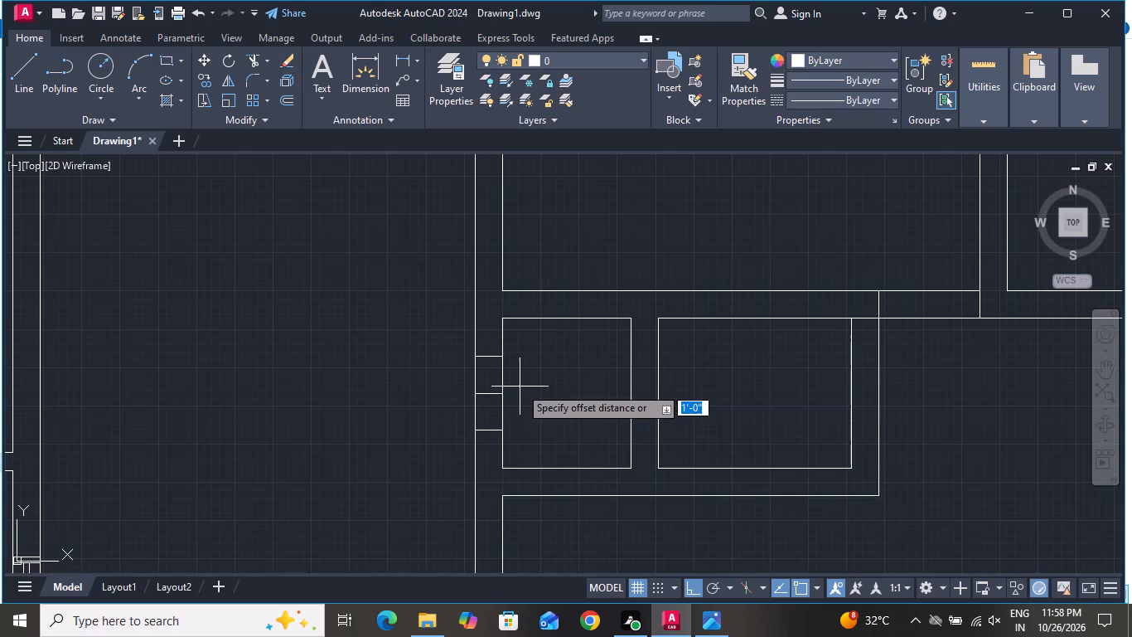
pyautogui.press('2')
pyautogui.hotkey('shift', '"')
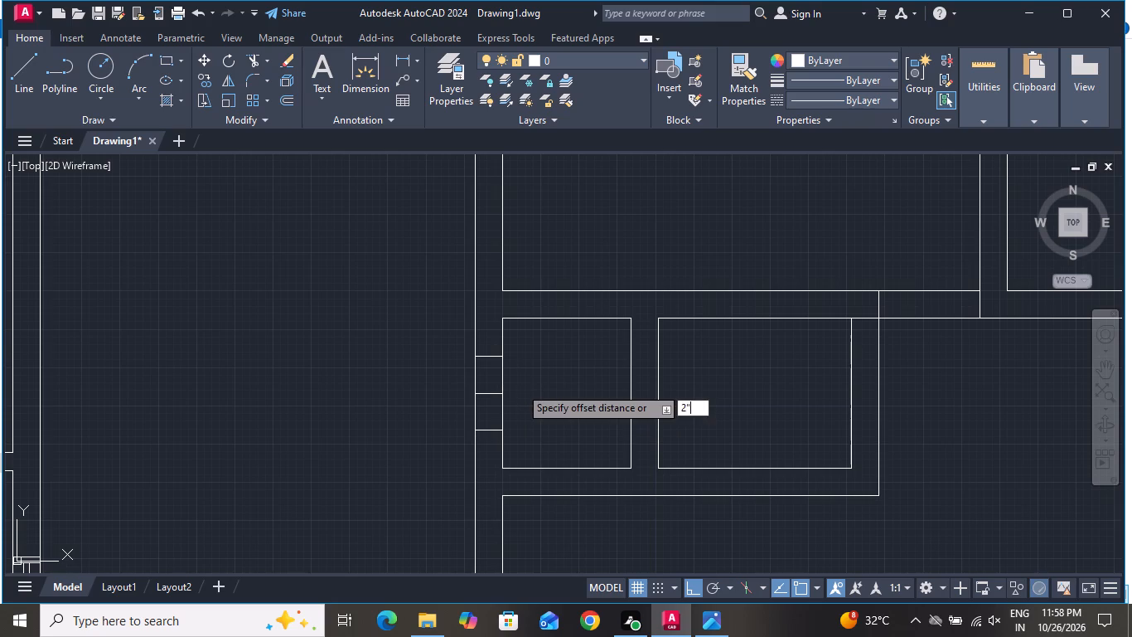
pyautogui.press('Return')
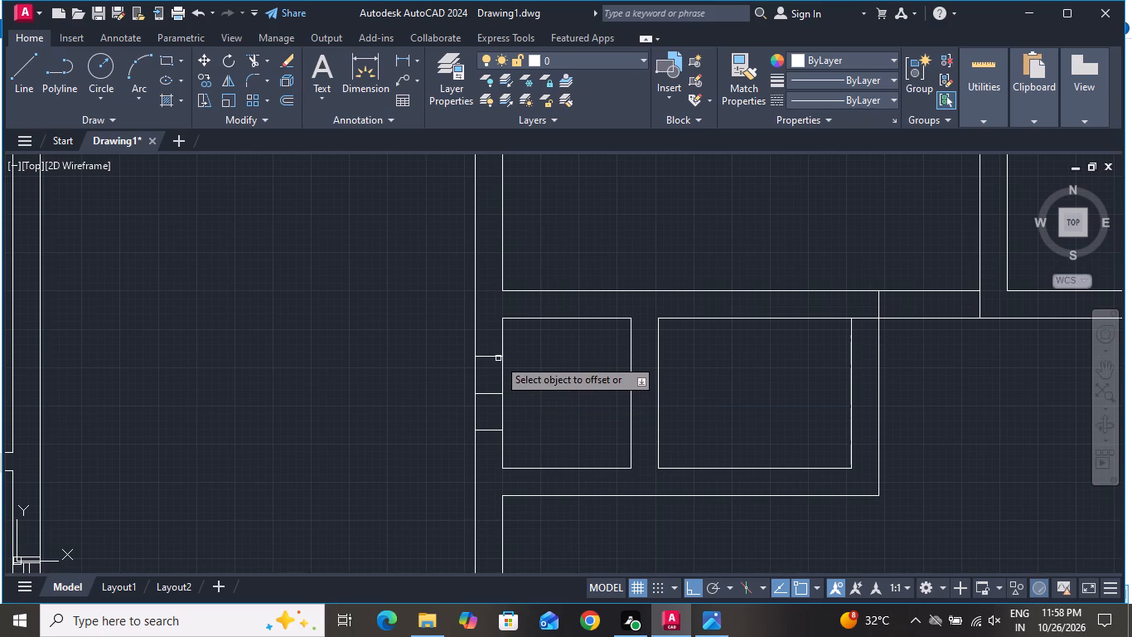
pyautogui.click(498, 358)
pyautogui.click(498, 321)
pyautogui.click(493, 429)
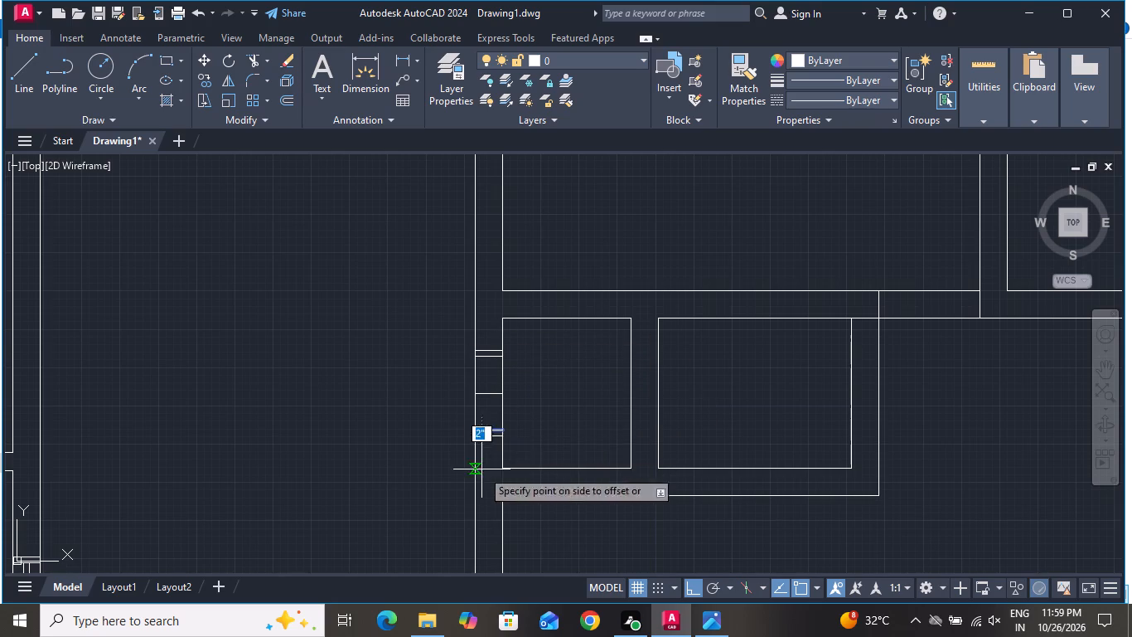
pyautogui.click(482, 469)
pyautogui.rightClick(531, 348)
pyautogui.click(549, 377)
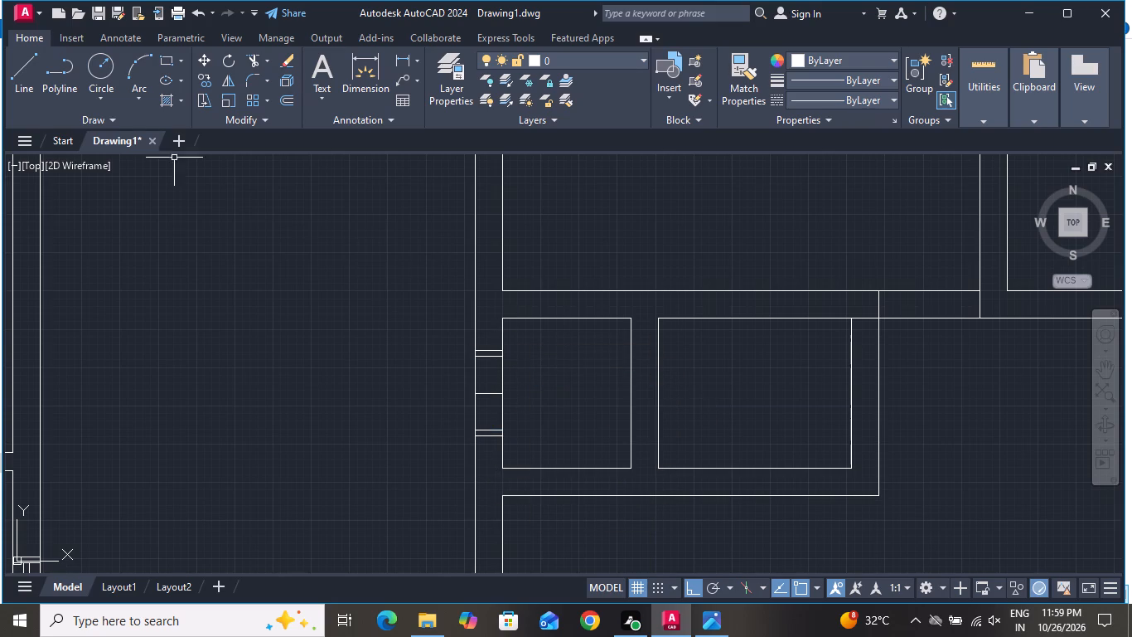
# Draw a vertical line through the window opening between the midpoints of the two inner frame lines.
pyautogui.click(36, 62)
pyautogui.scroll(2, 442, 375)
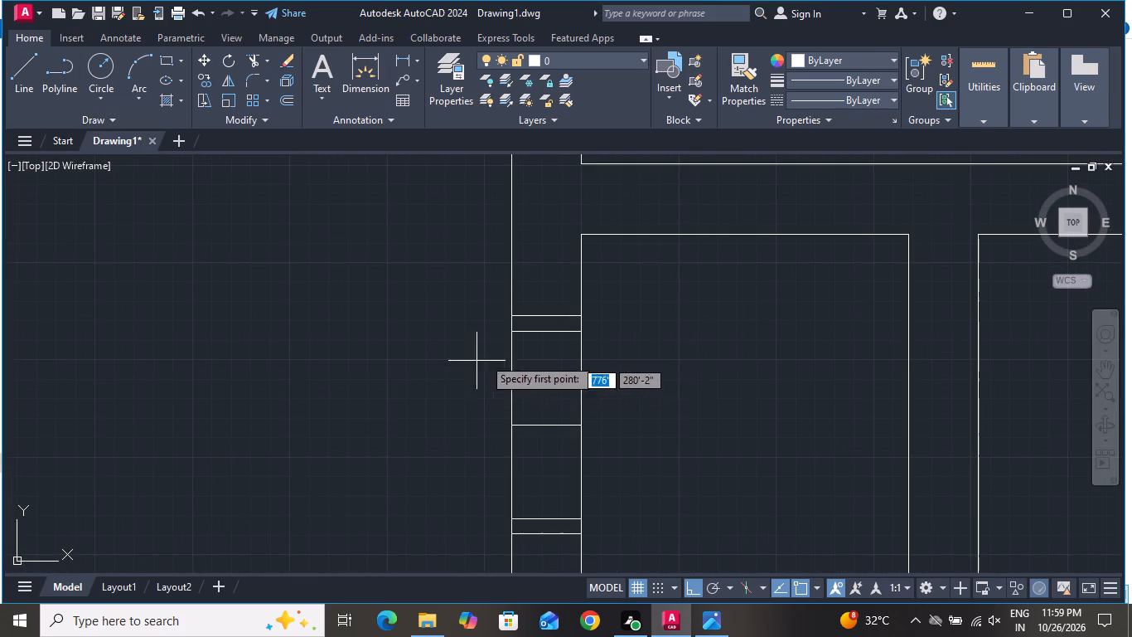
pyautogui.click(549, 329)
pyautogui.scroll(-2, 555, 321)
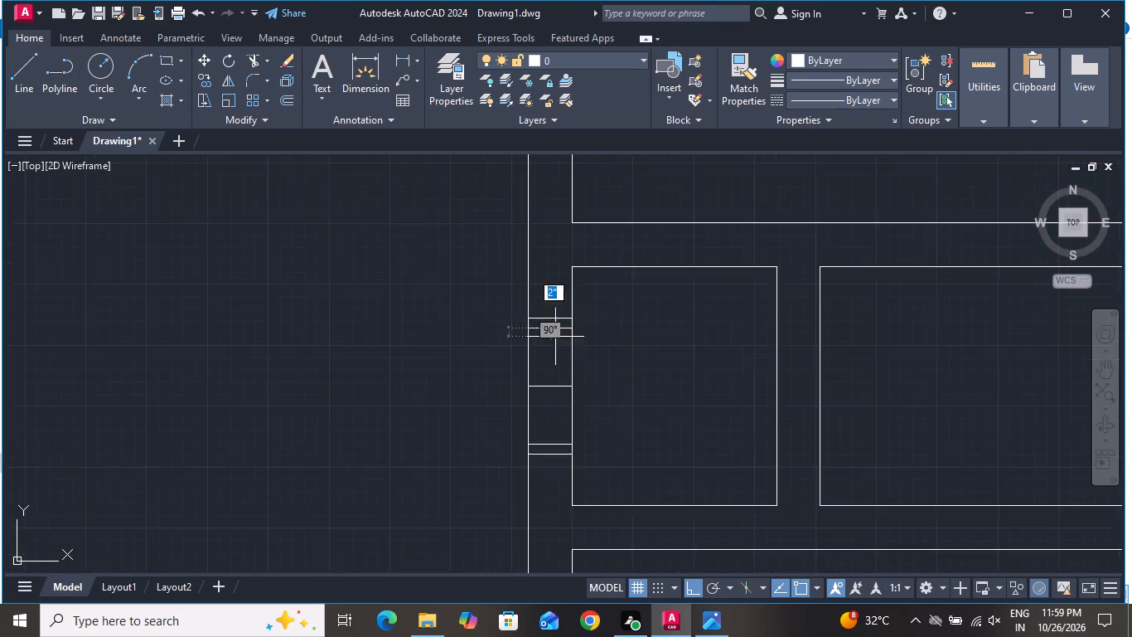
pyautogui.scroll(5, 548, 443)
pyautogui.scroll(-4, 544, 432)
pyautogui.scroll(4, 545, 386)
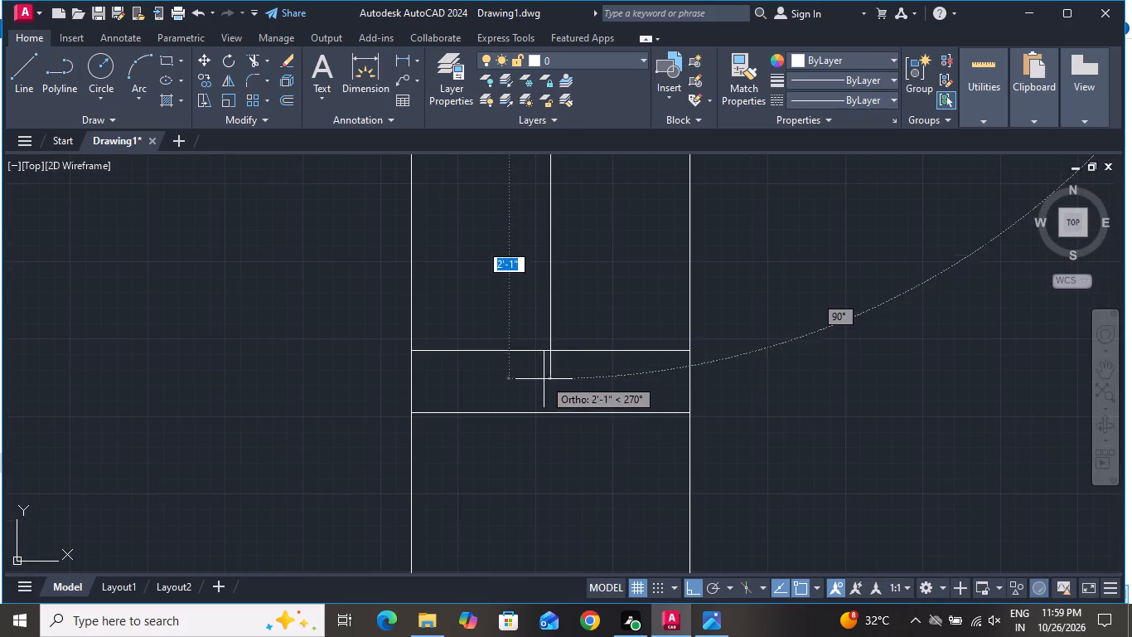
pyautogui.click(547, 348)
pyautogui.rightClick(549, 345)
pyautogui.click(578, 366)
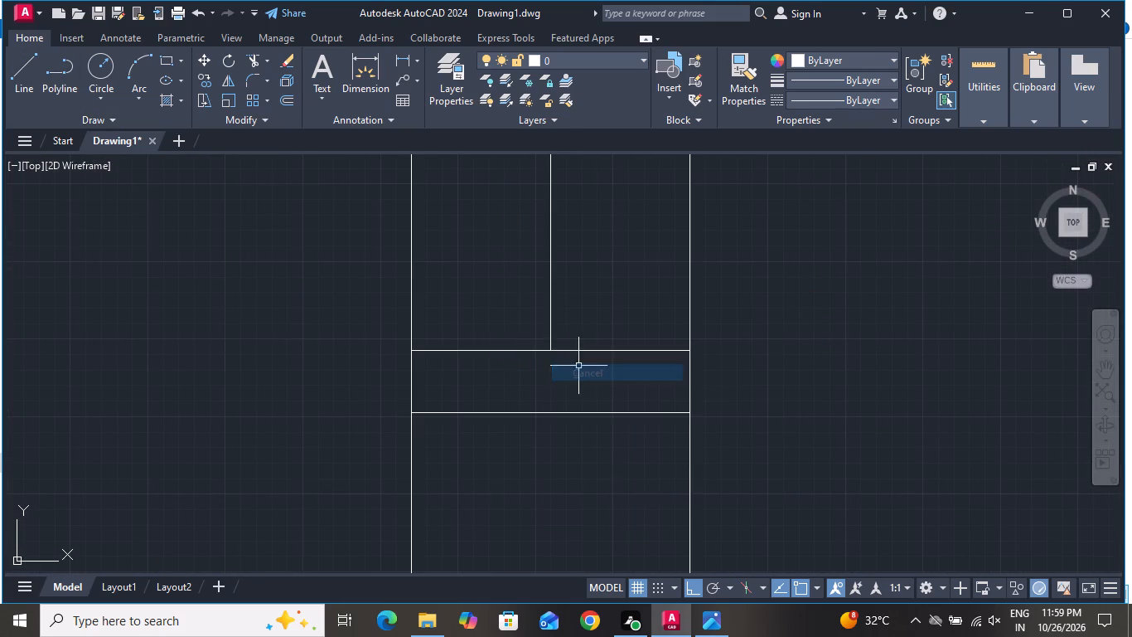
# Offset the window's vertical middle line by 1" to both sides to form the glass lines.
pyautogui.scroll(-3, 574, 371)
pyautogui.write('O')
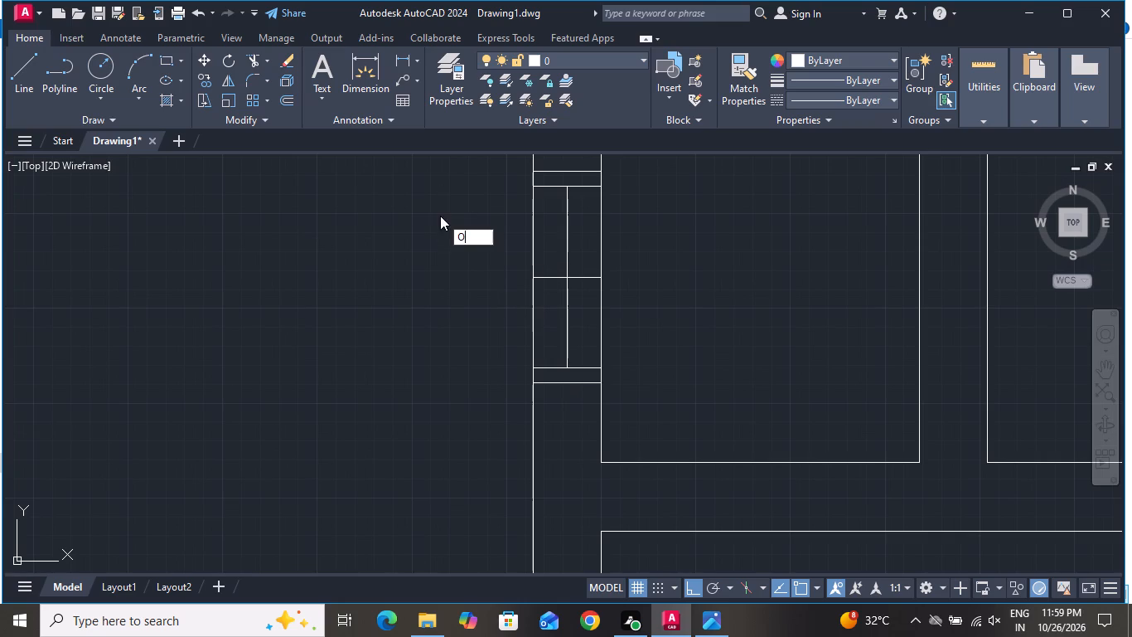
pyautogui.press('space')
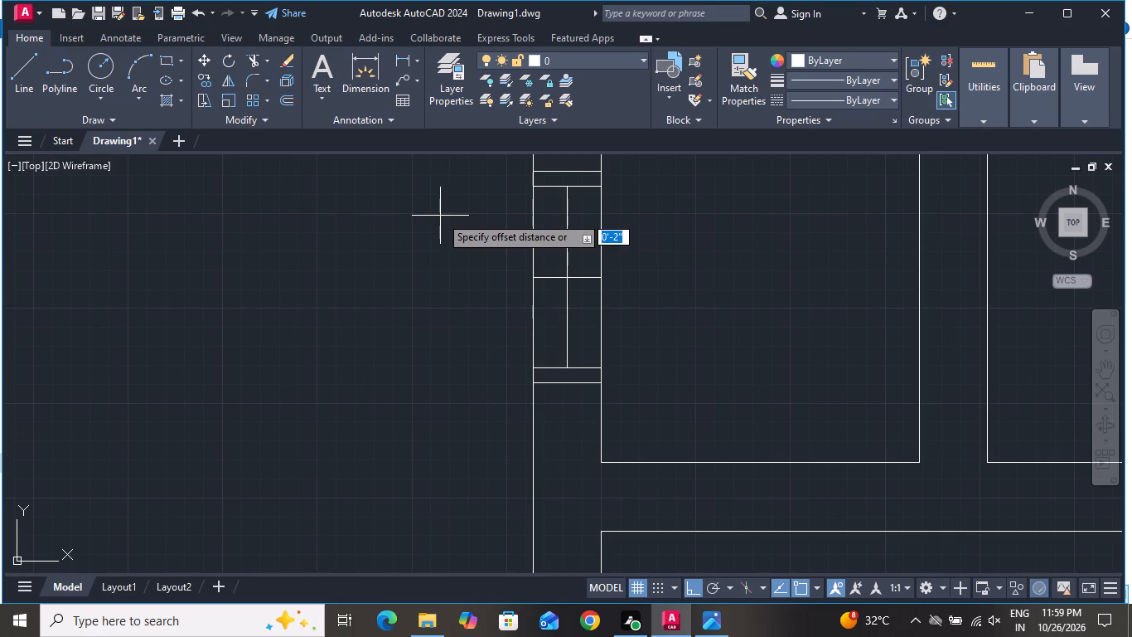
pyautogui.press('1')
pyautogui.hotkey('shift', '"')
pyautogui.press('Return')
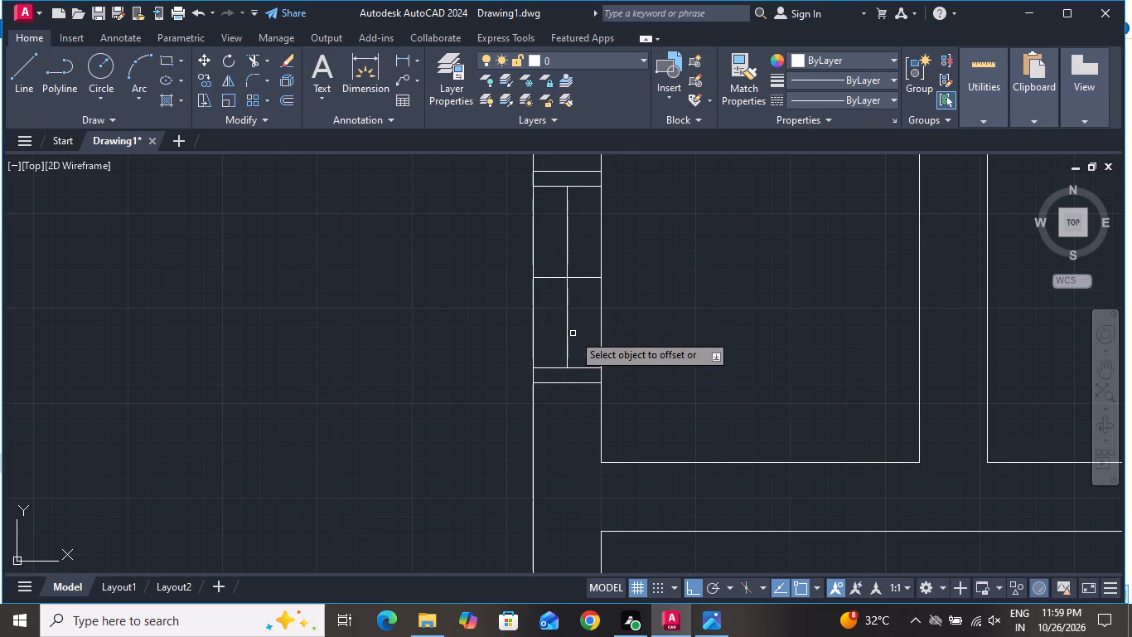
pyautogui.click(566, 224)
pyautogui.click(634, 217)
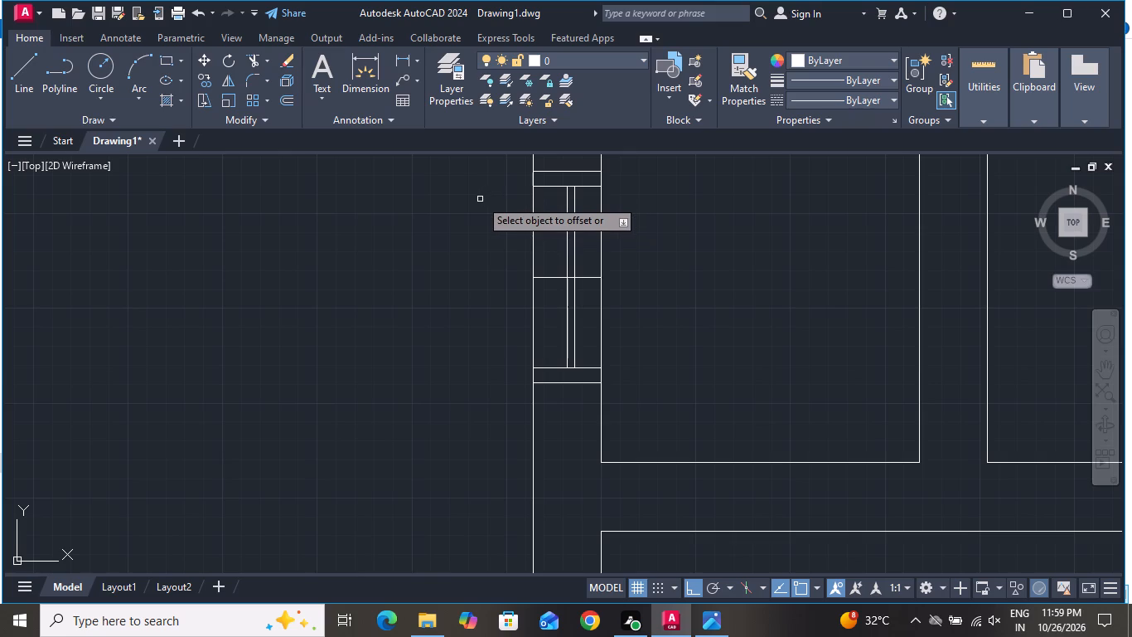
pyautogui.scroll(2, 544, 194)
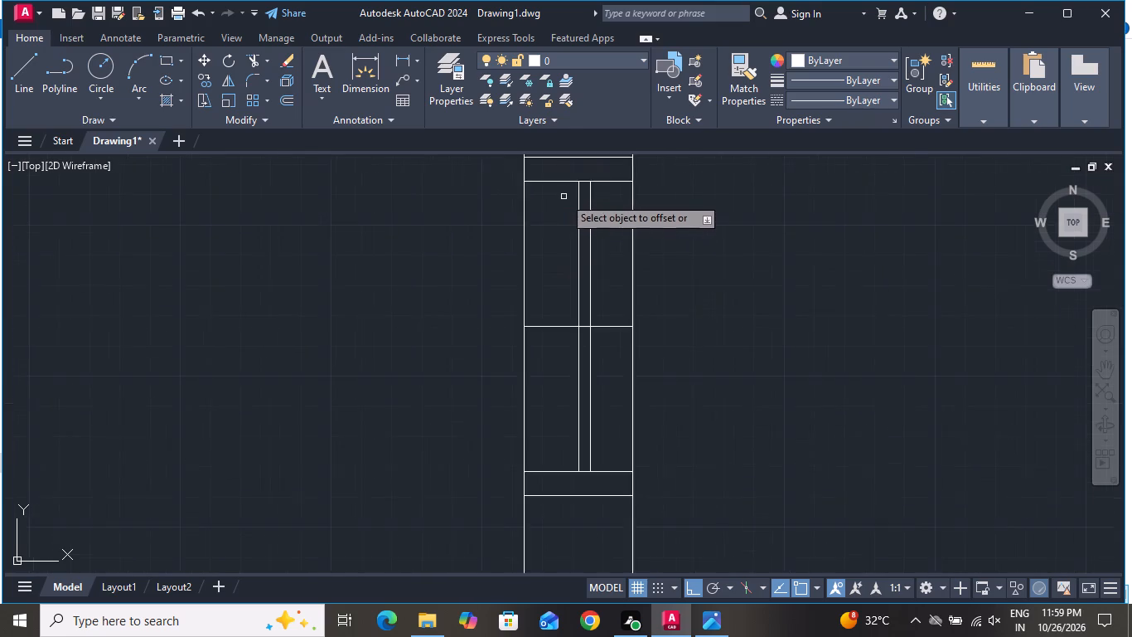
pyautogui.scroll(1, 564, 197)
pyautogui.click(602, 186)
pyautogui.click(573, 205)
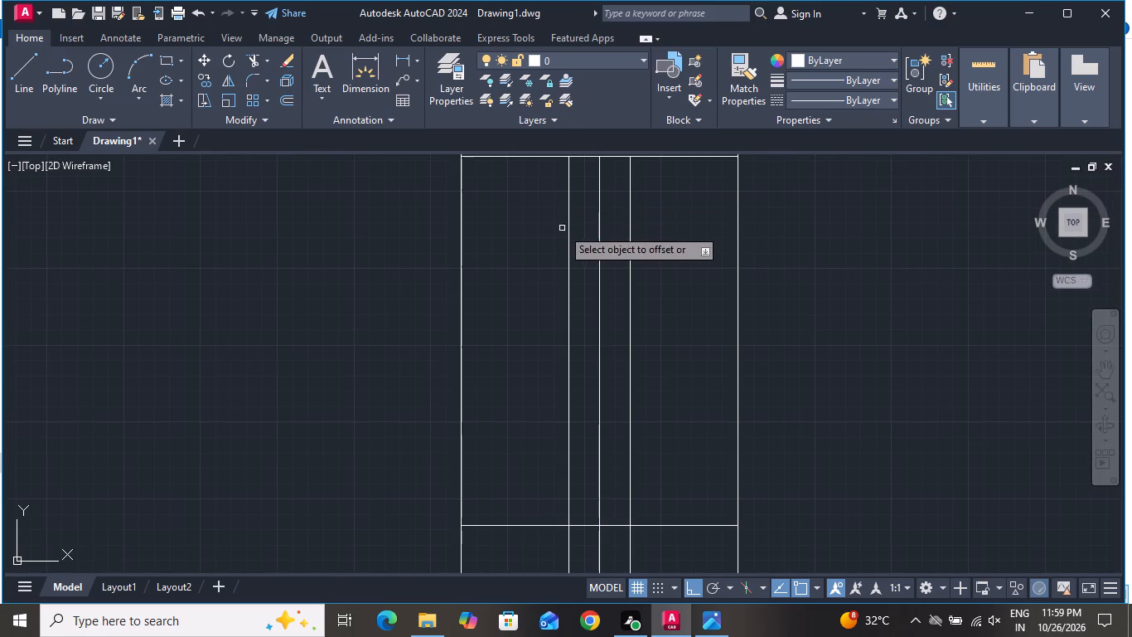
pyautogui.moveTo(559, 229); pyautogui.dragTo(550, 236, button='right')
pyautogui.click(580, 267)
# Delete the window's horizontal centre line and its vertical middle line.
pyautogui.scroll(-2, 583, 261)
pyautogui.scroll(1, 582, 359)
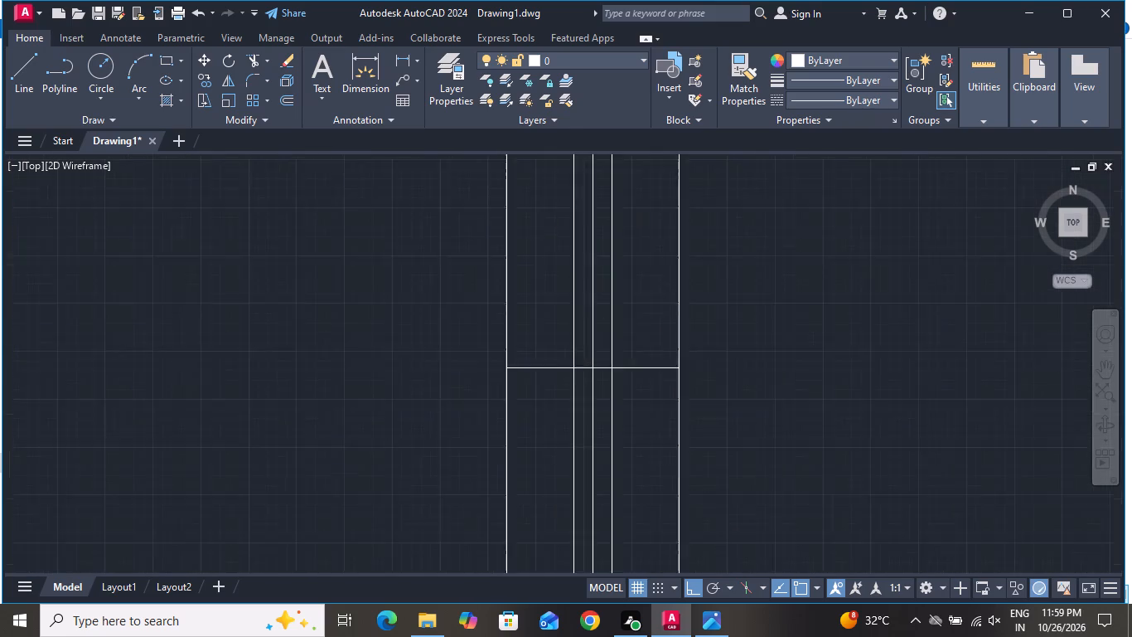
pyautogui.scroll(2, 581, 359)
pyautogui.click(622, 358)
pyautogui.click(592, 406)
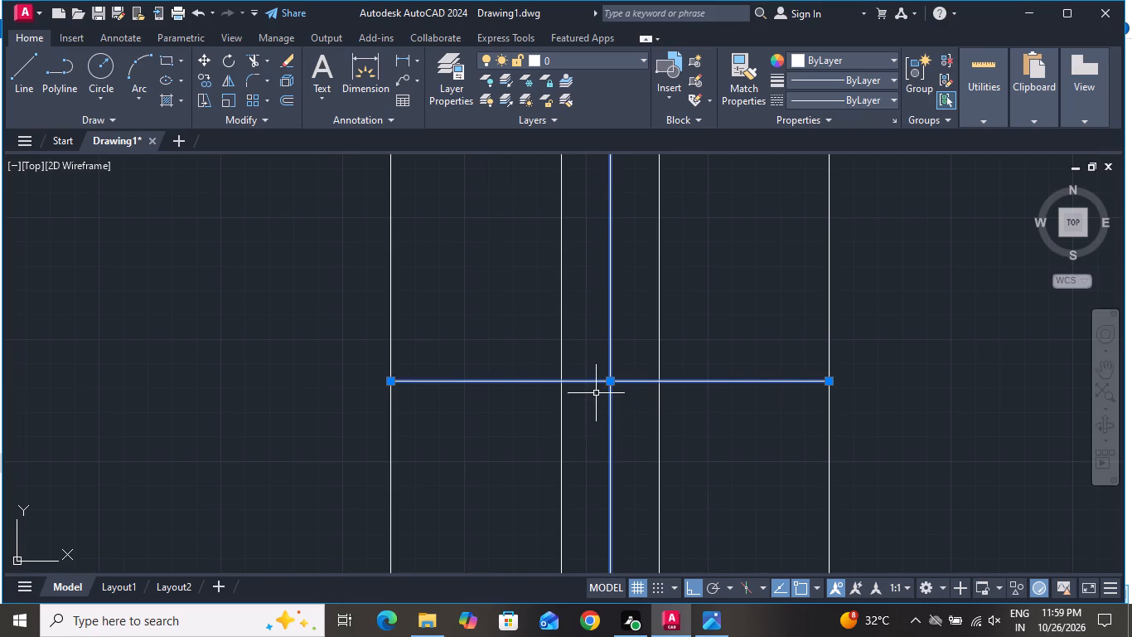
pyautogui.press('Delete')
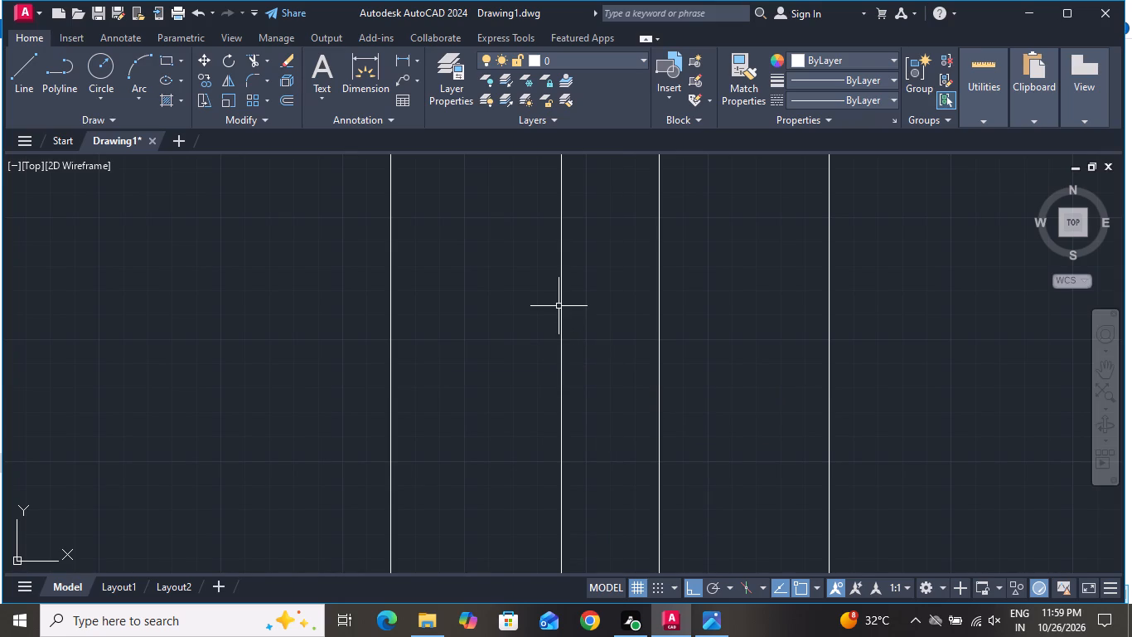
# Start a new line near the wall beneath the small room in the new floor plan.
pyautogui.scroll(-3, 570, 306)
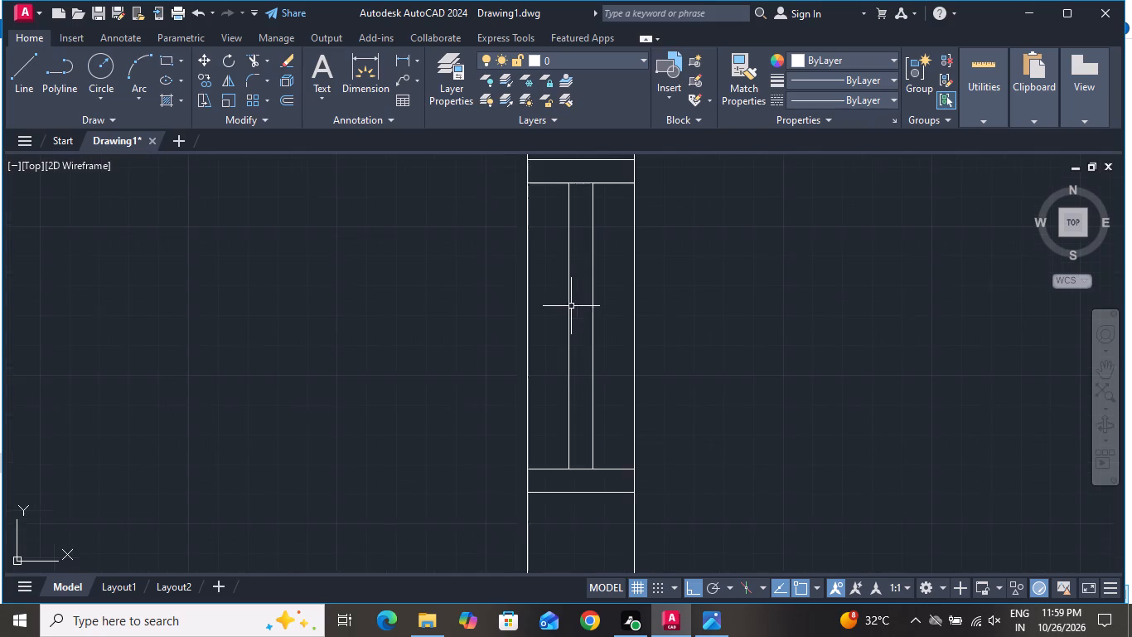
pyautogui.scroll(-1, 571, 298)
pyautogui.scroll(-2, 363, 215)
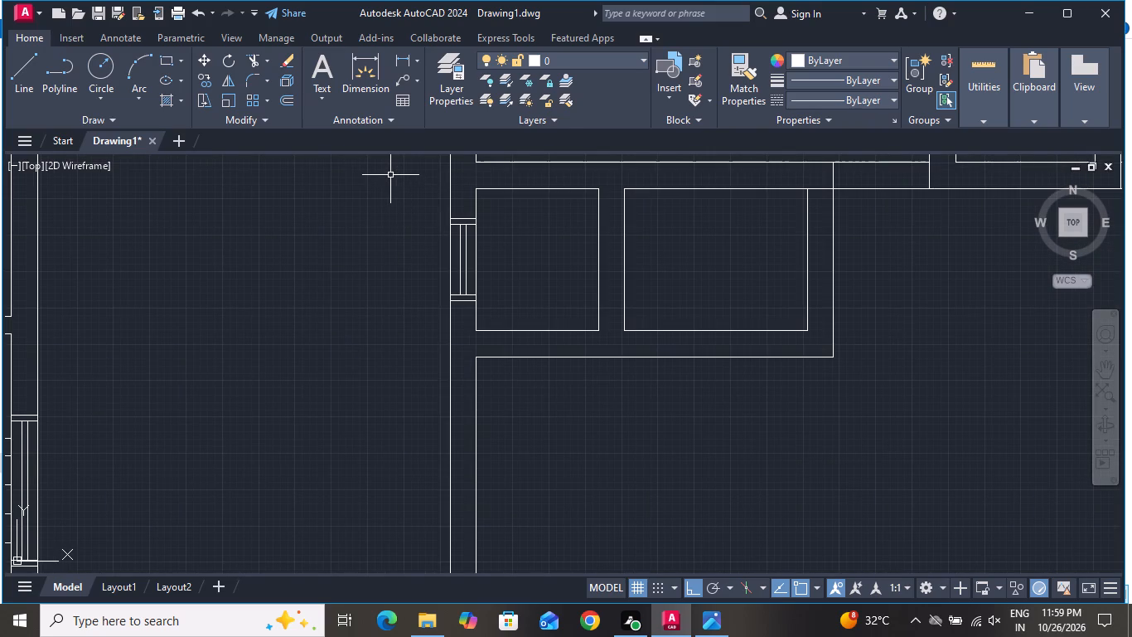
pyautogui.click(14, 58)
pyautogui.scroll(-2, 207, 116)
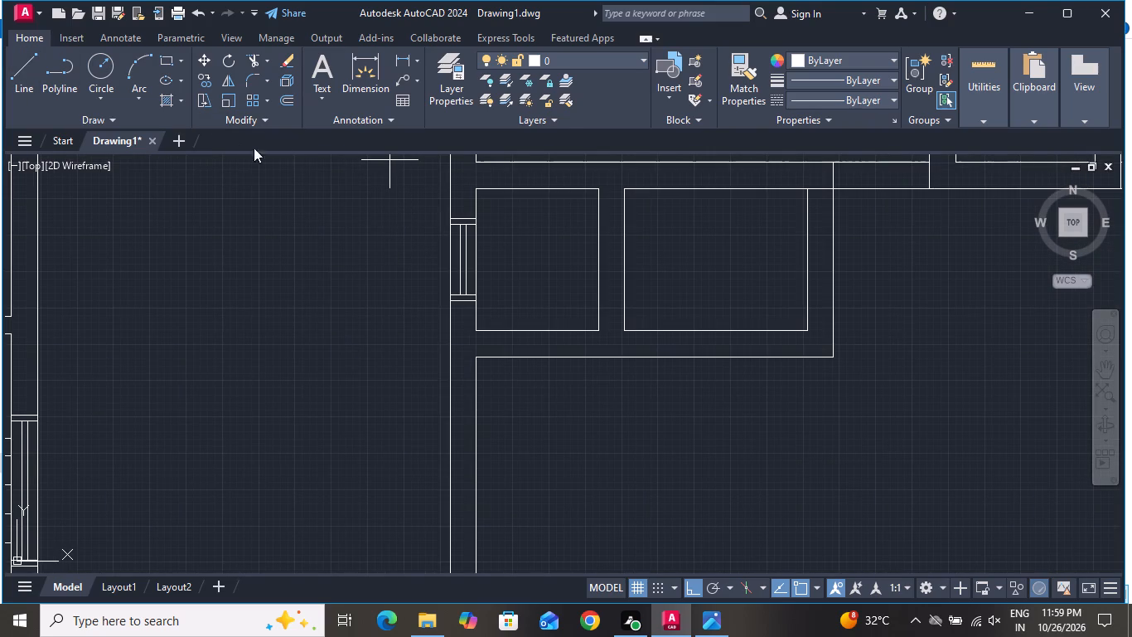
pyautogui.scroll(-2, 346, 177)
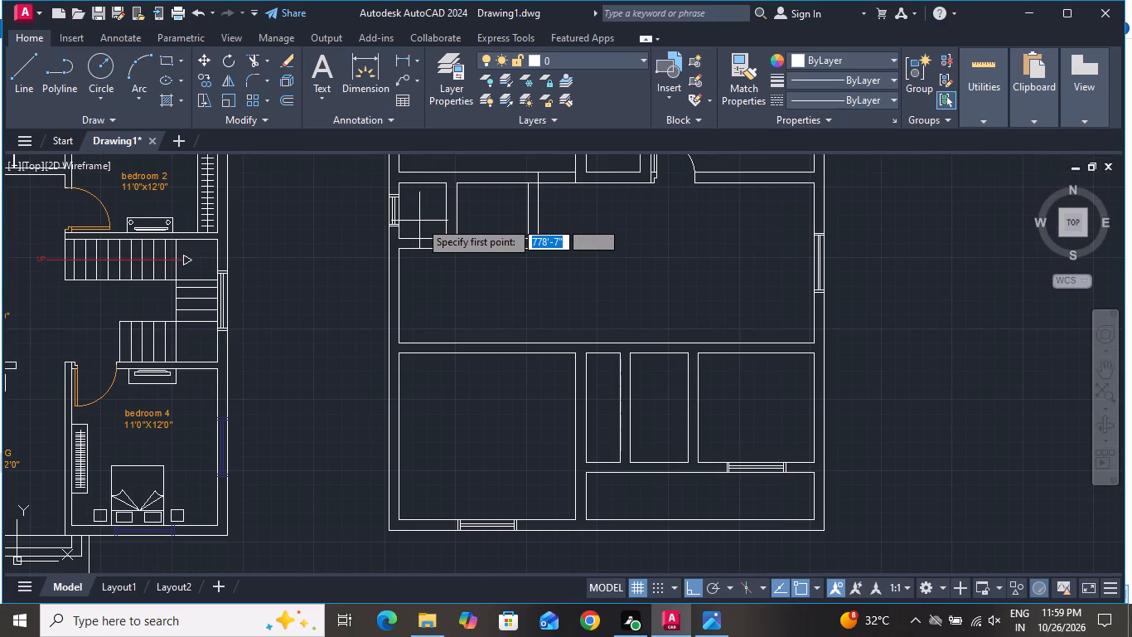
pyautogui.scroll(3, 433, 248)
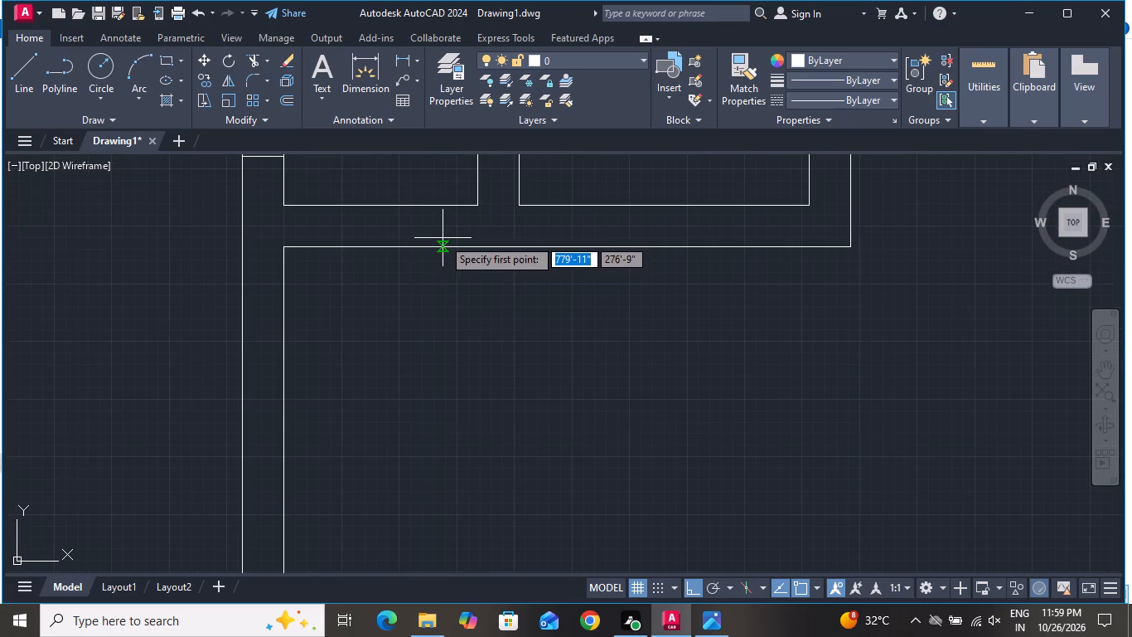
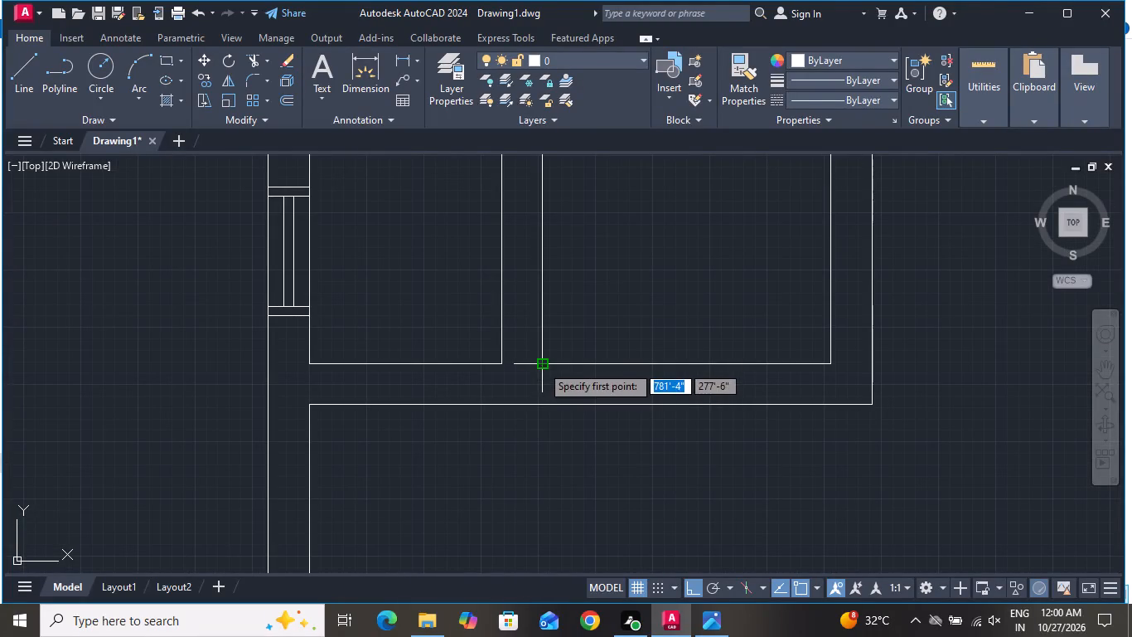
# Draw two 9" vertical lines across the wall beneath the small rooms, extending both faces of their partition down to the outer wall line.
pyautogui.click(541, 364)
pyautogui.scroll(1, 562, 408)
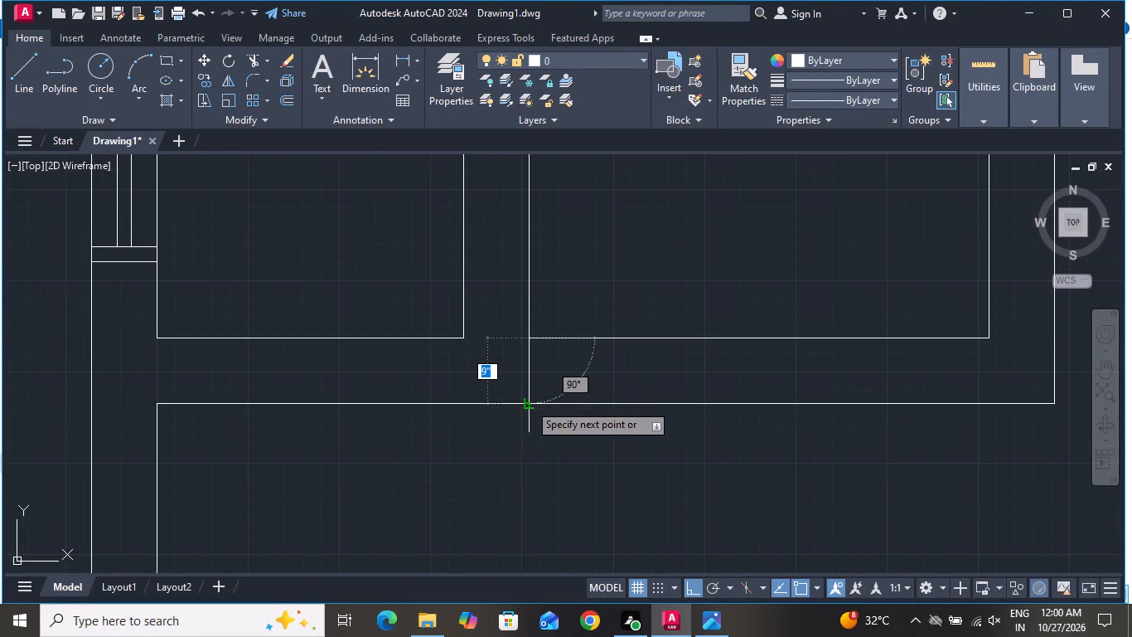
pyautogui.click(528, 401)
pyautogui.rightClick(532, 399)
pyautogui.click(562, 435)
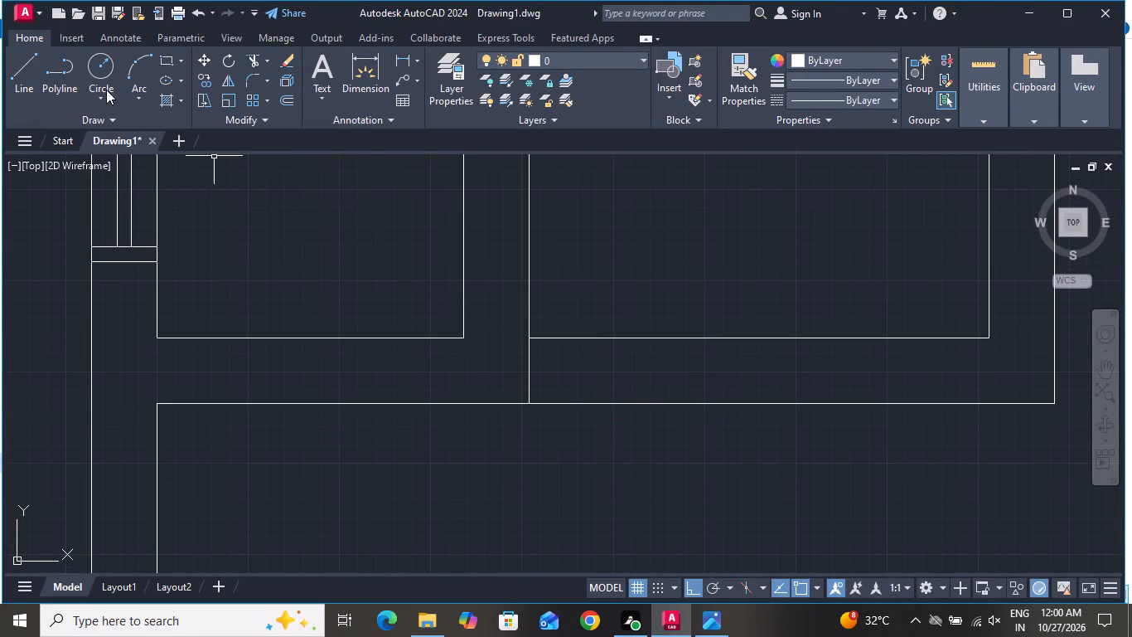
pyautogui.click(15, 78)
pyautogui.click(467, 336)
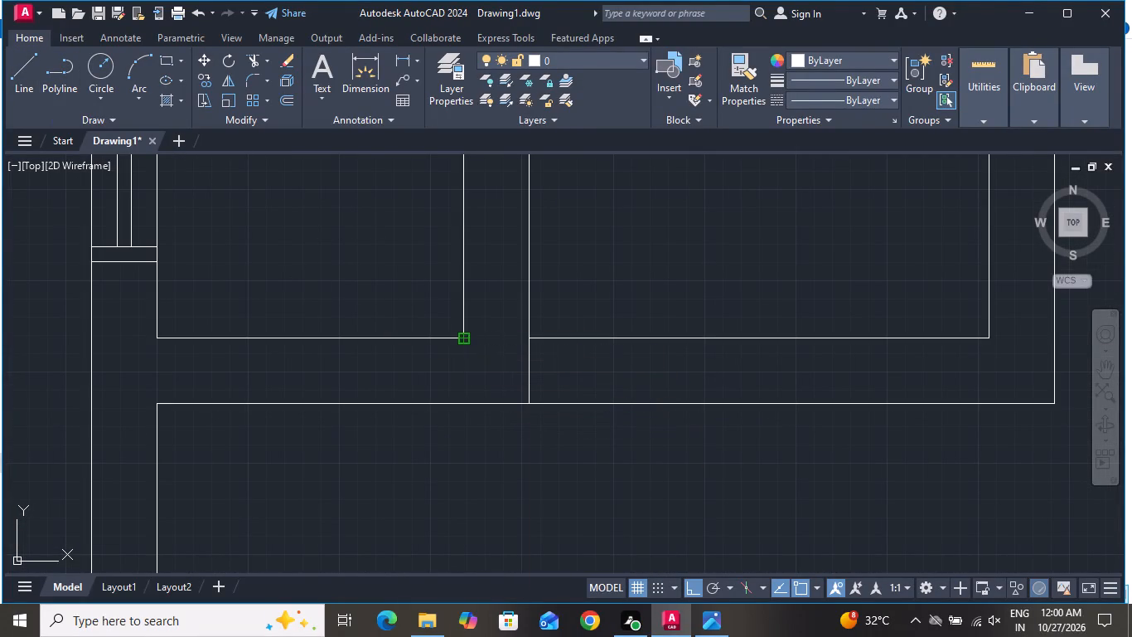
pyautogui.click(461, 402)
pyautogui.rightClick(461, 402)
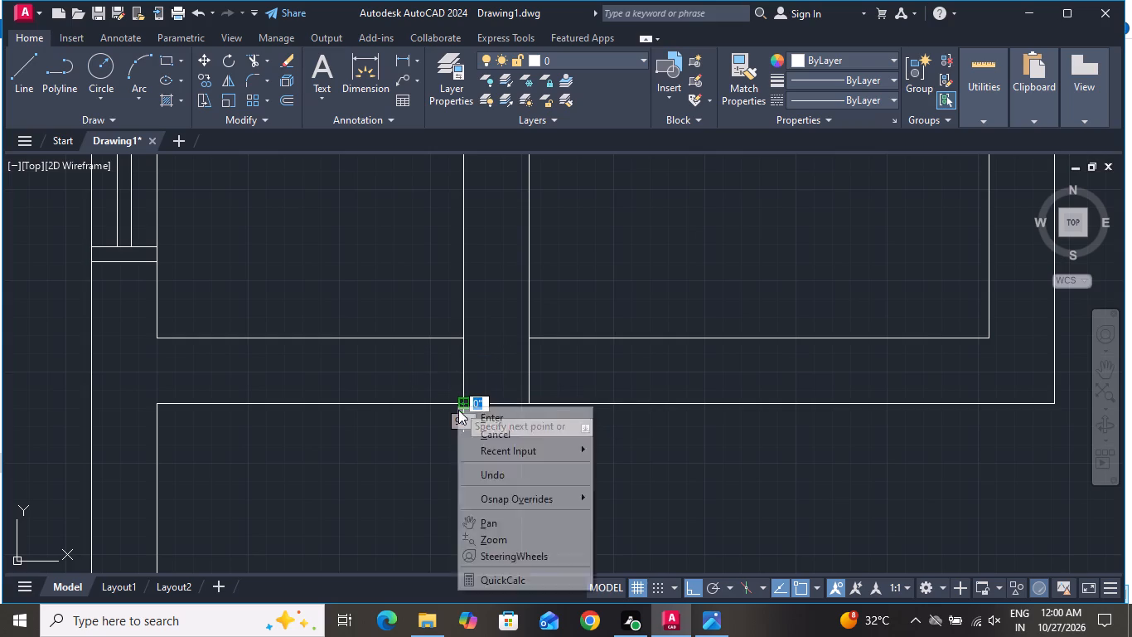
pyautogui.click(478, 430)
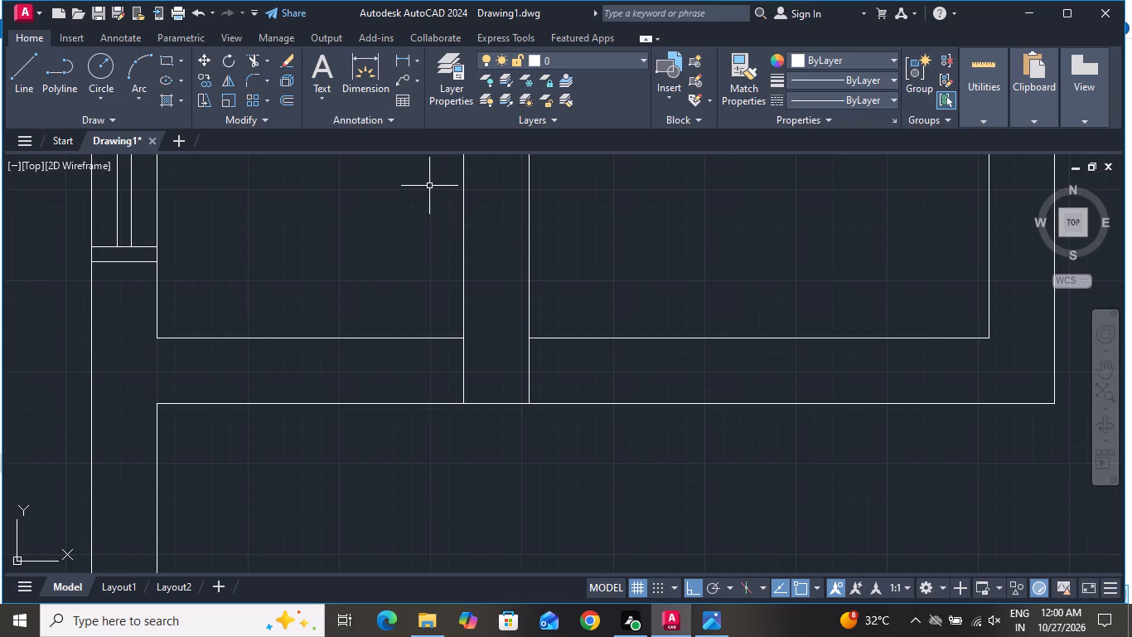
# Draw a vertical line across the lower wall of the small room east of the partition, about 3' from the partition.
pyautogui.scroll(-2, 414, 231)
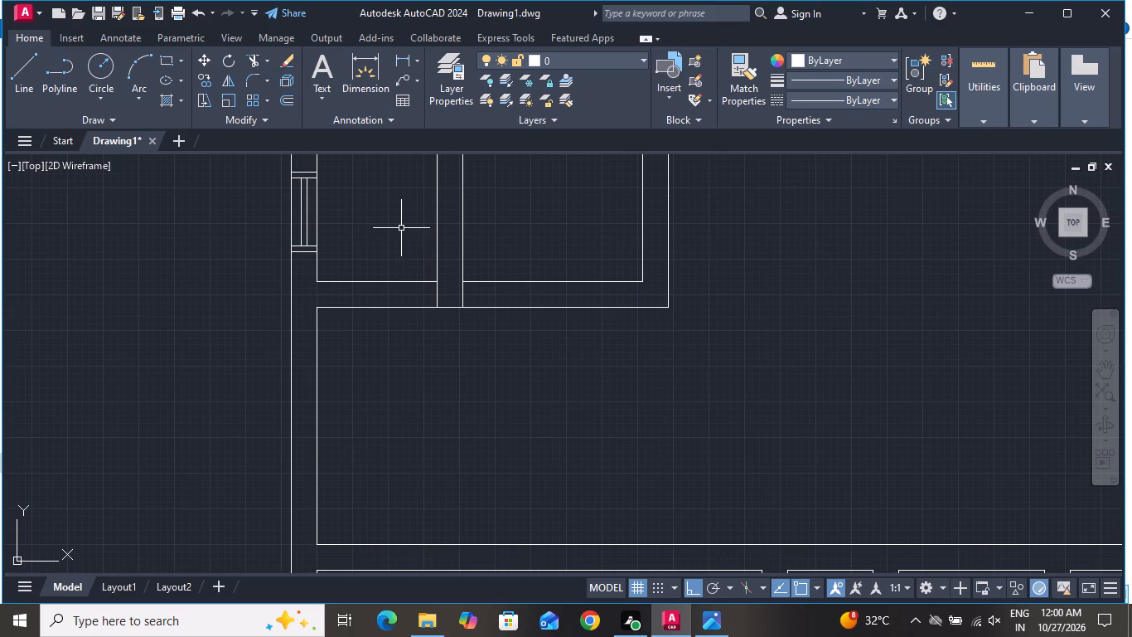
pyautogui.scroll(-1, 426, 244)
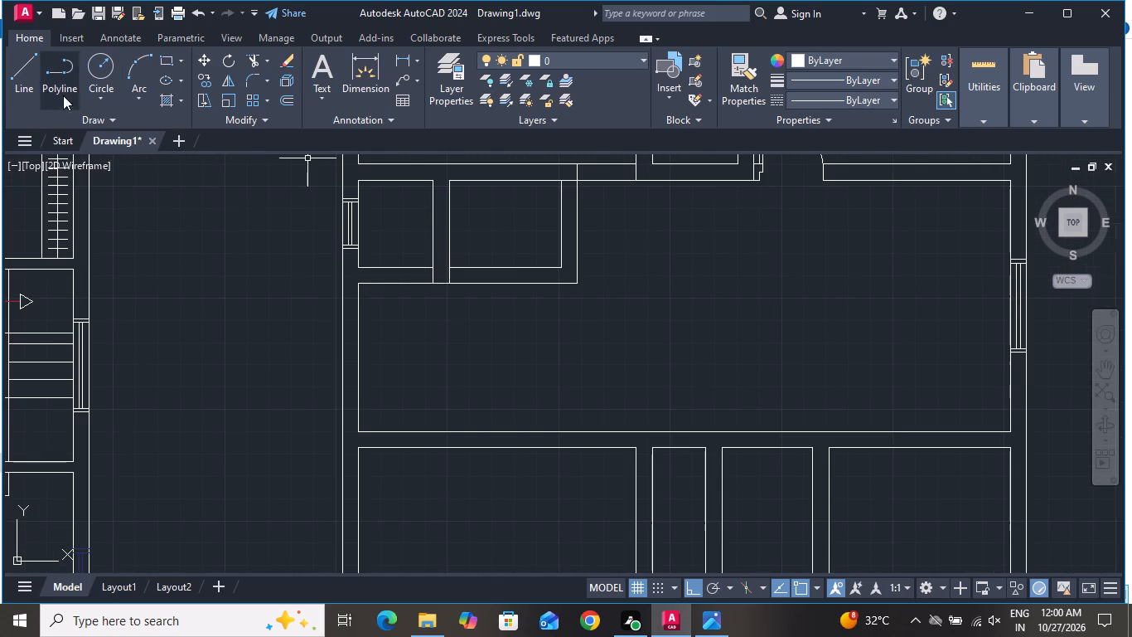
pyautogui.click(26, 76)
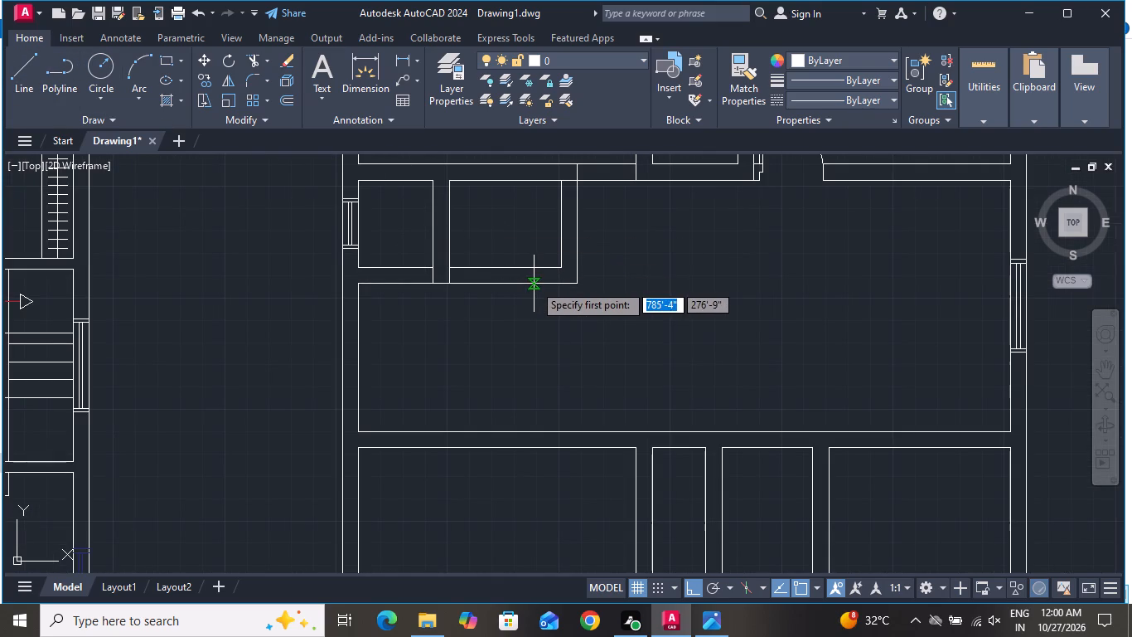
pyautogui.scroll(1, 537, 275)
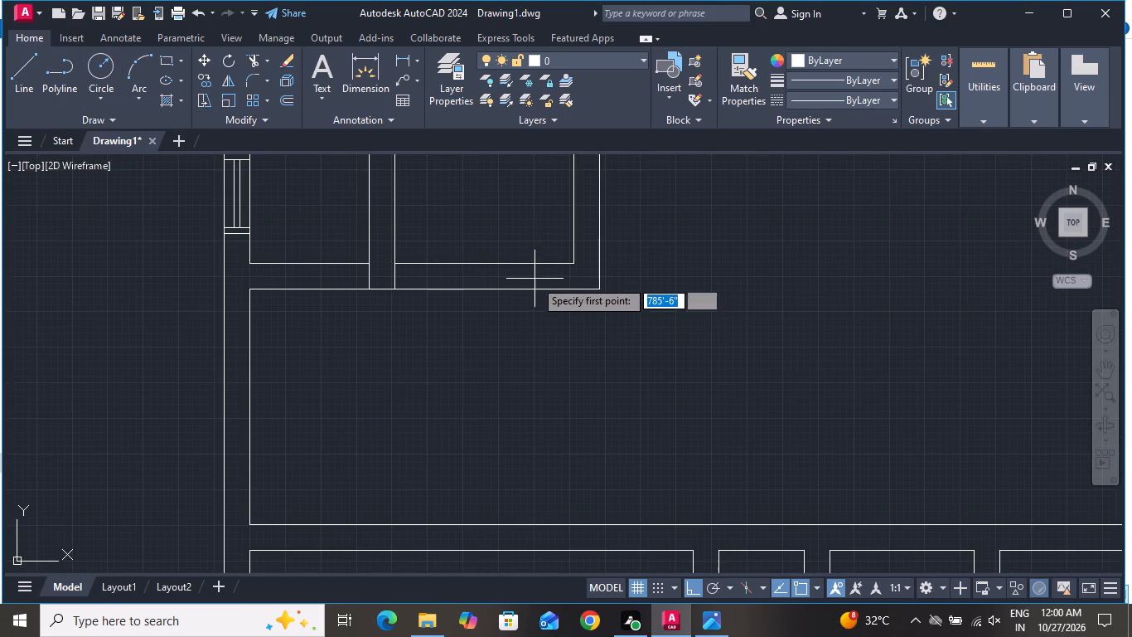
pyautogui.scroll(1, 500, 286)
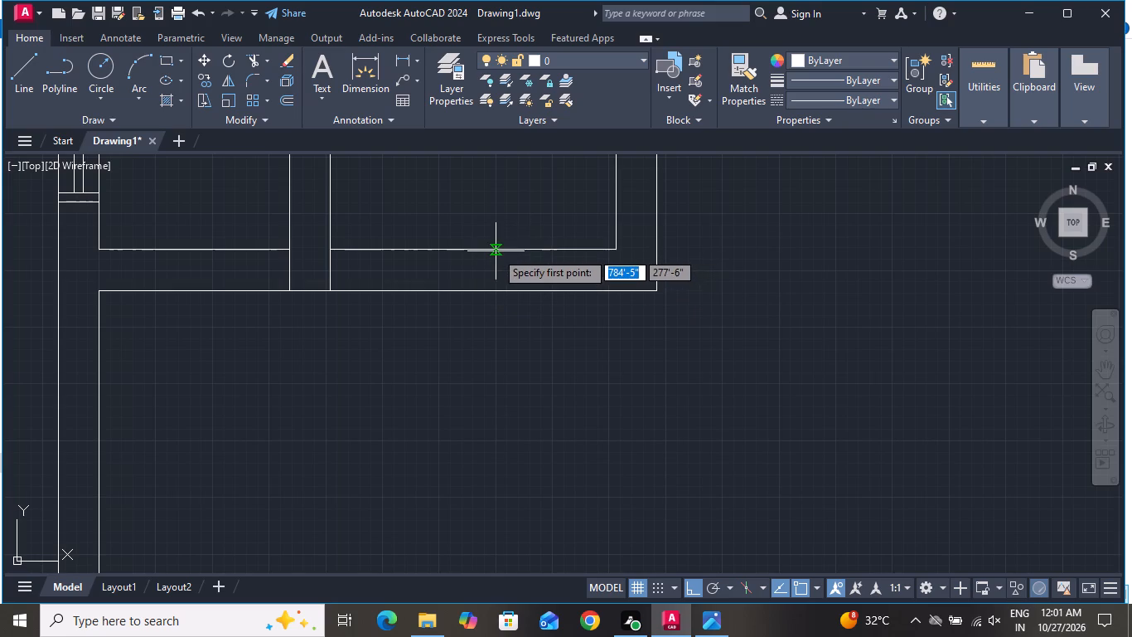
pyautogui.click(496, 250)
pyautogui.click(498, 296)
pyautogui.rightClick(498, 296)
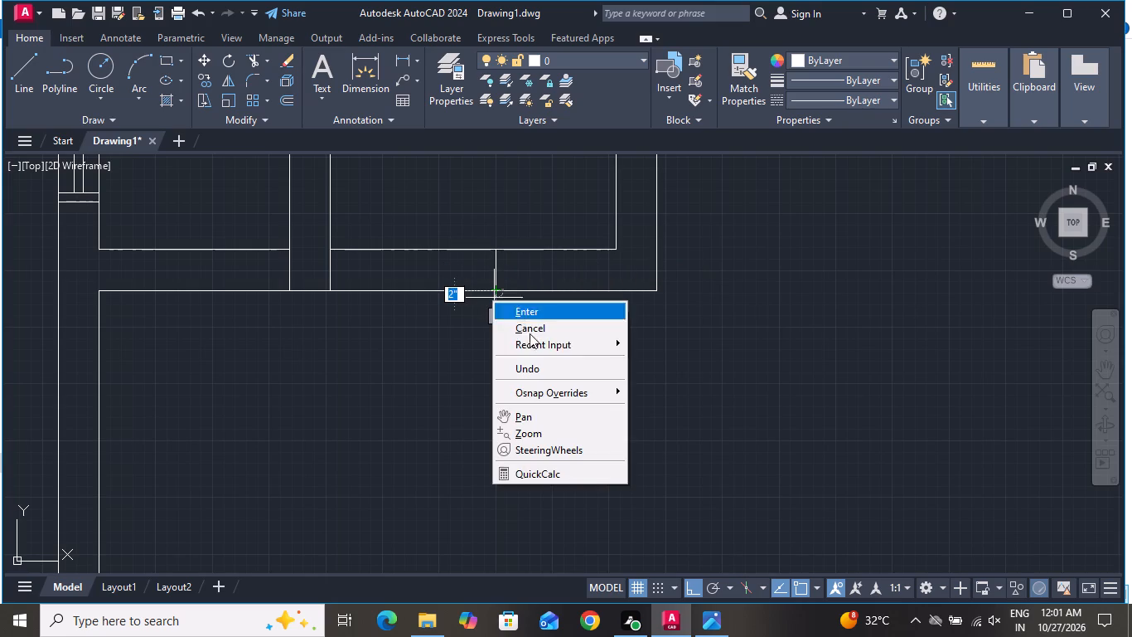
pyautogui.click(542, 328)
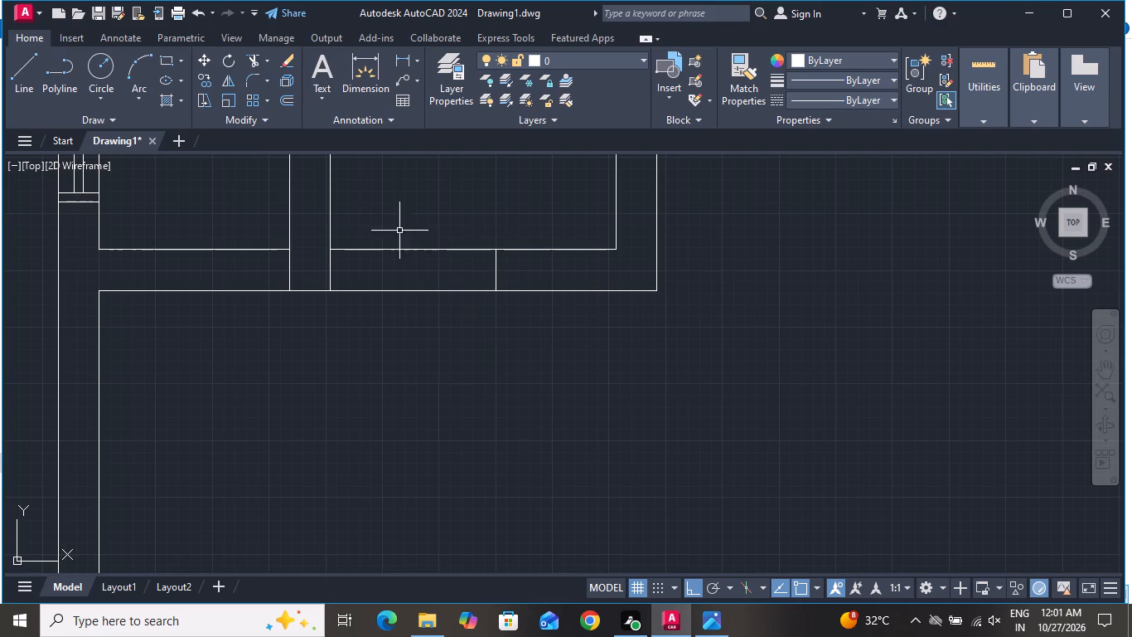
# Trim both lower wall lines between the partition and the new vertical line to open the eastern small room's wall.
pyautogui.click(255, 61)
pyautogui.click(418, 218)
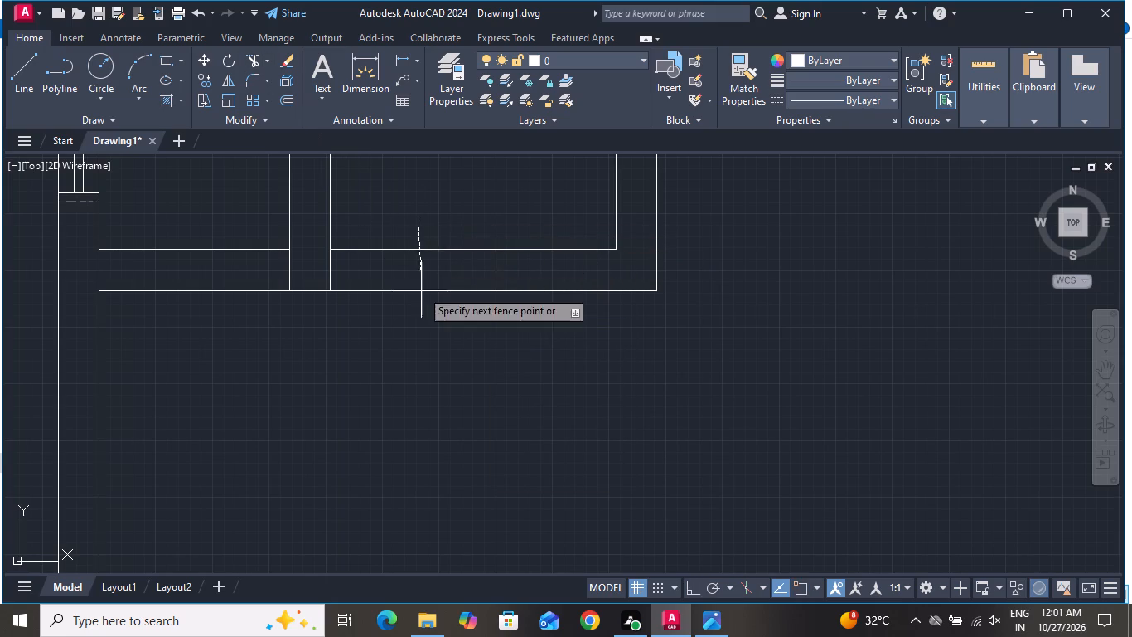
pyautogui.click(427, 332)
pyautogui.rightClick(415, 297)
pyautogui.click(442, 323)
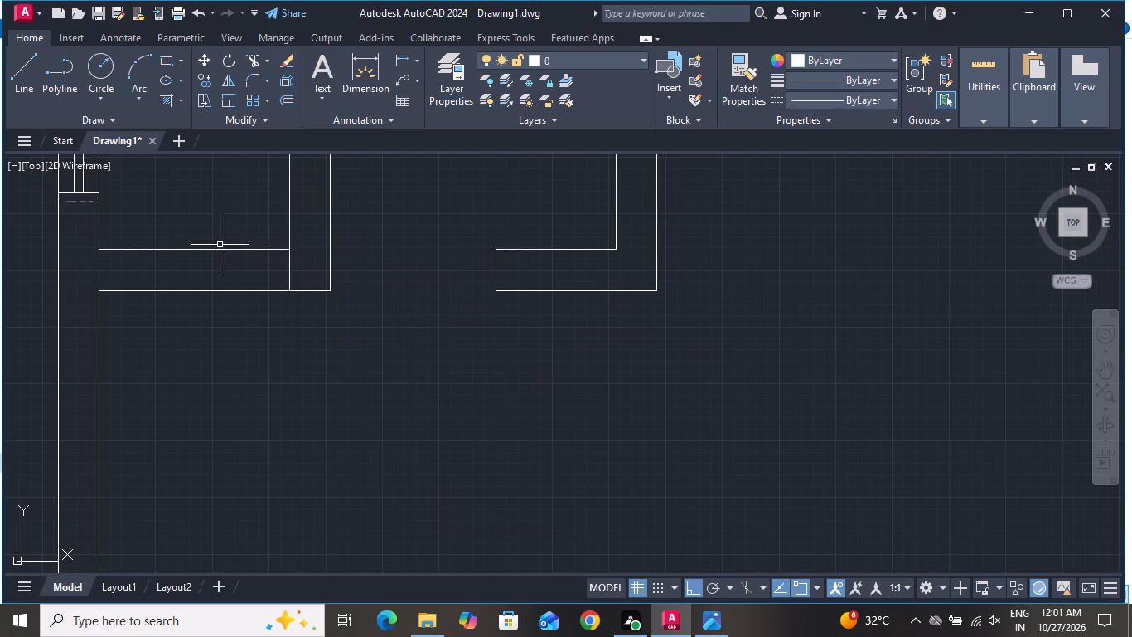
# Draw a vertical line across the western small room's lower wall, slightly closer to the outer wall than to the partition.
pyautogui.click(27, 61)
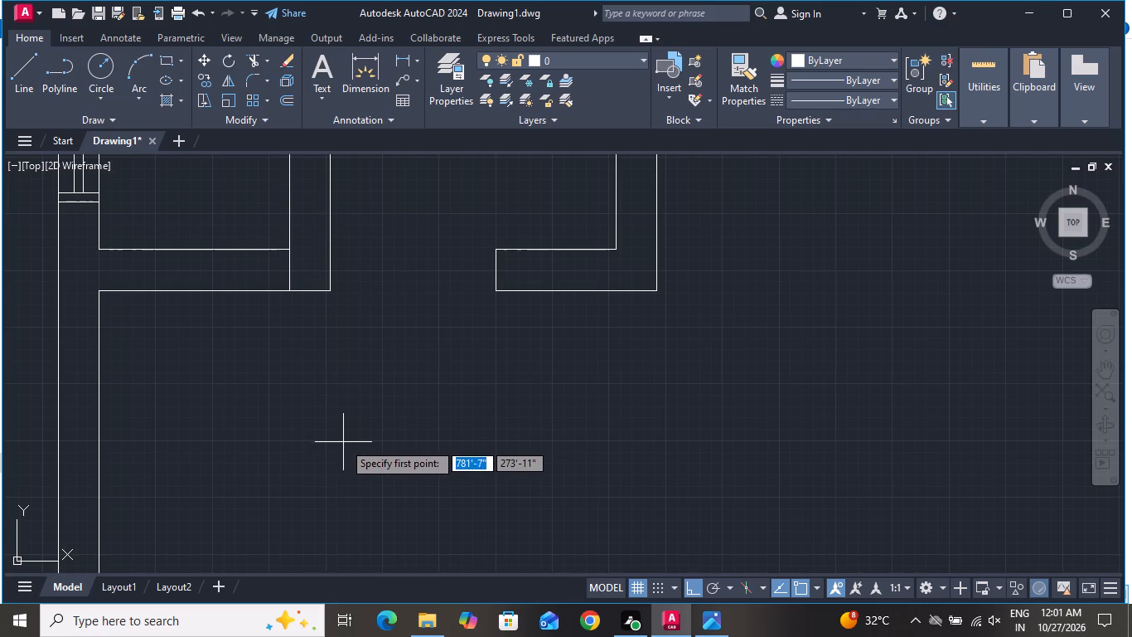
pyautogui.scroll(1, 385, 468)
pyautogui.scroll(-2, 295, 404)
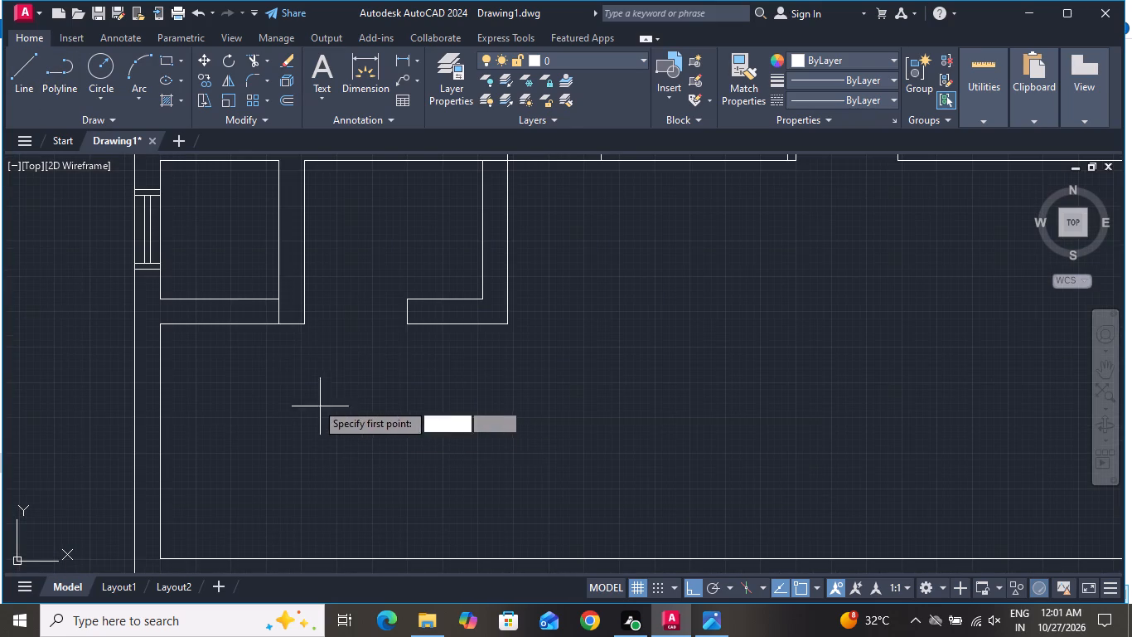
pyautogui.scroll(2, 200, 282)
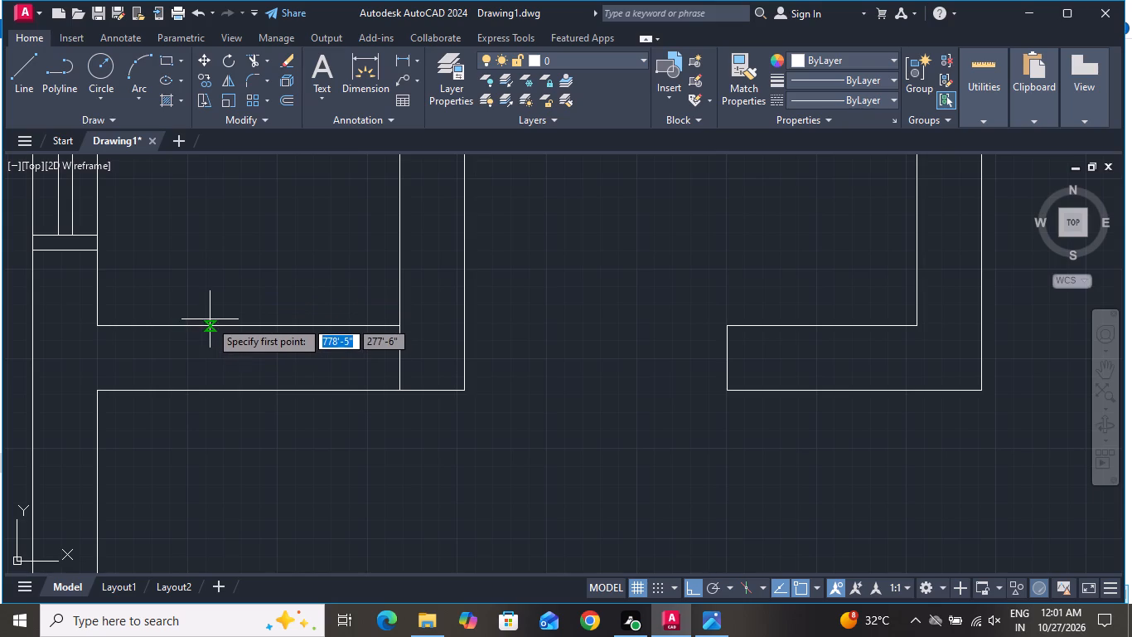
pyautogui.click(226, 328)
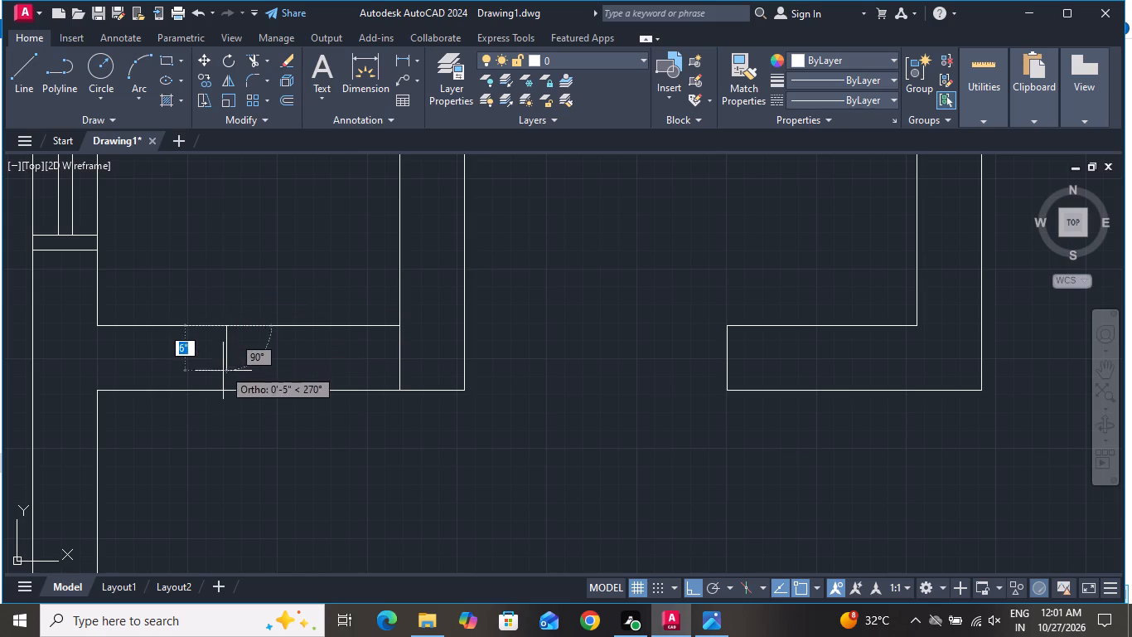
pyautogui.click(225, 390)
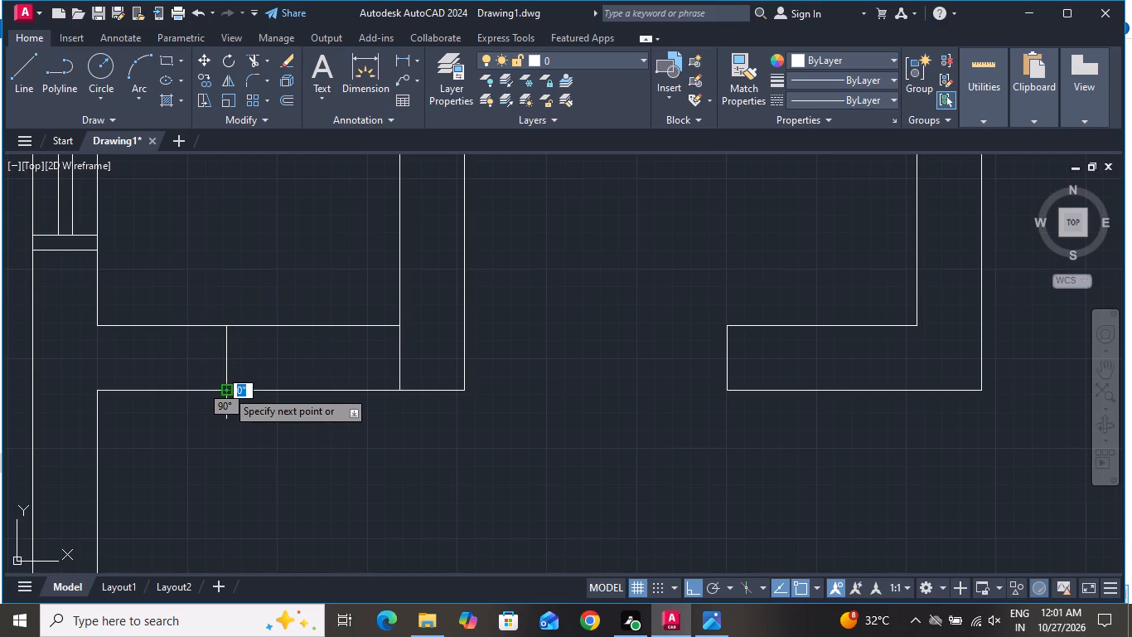
pyautogui.rightClick(226, 388)
pyautogui.click(237, 411)
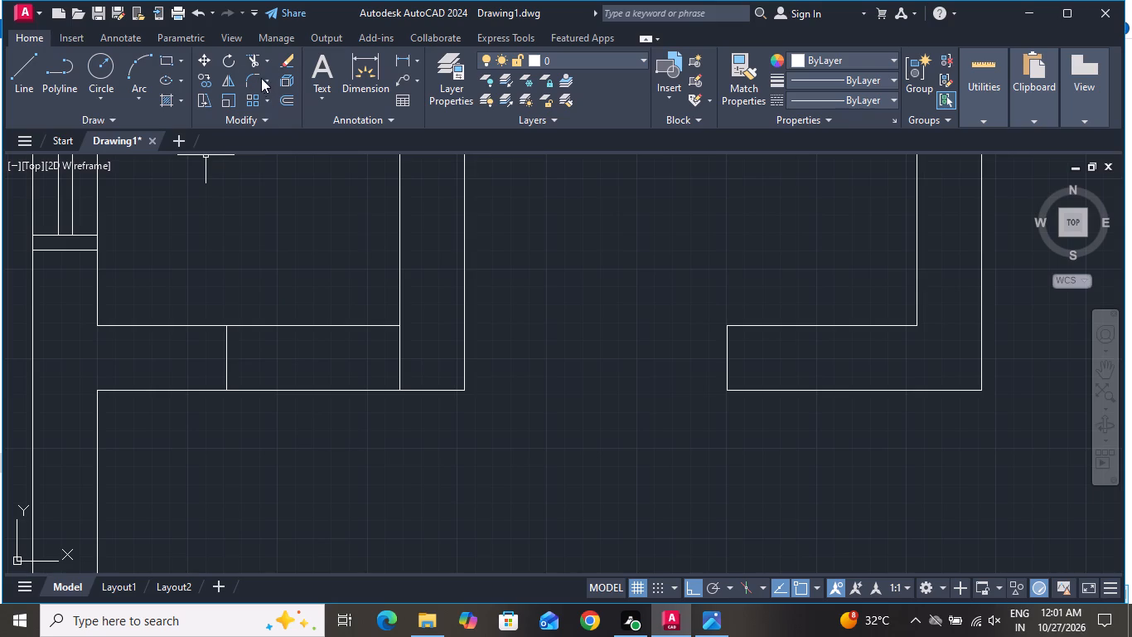
# Trim the western small room's inner lower wall line between the new vertical line and the partition.
pyautogui.click(249, 60)
pyautogui.click(333, 268)
pyautogui.click(321, 346)
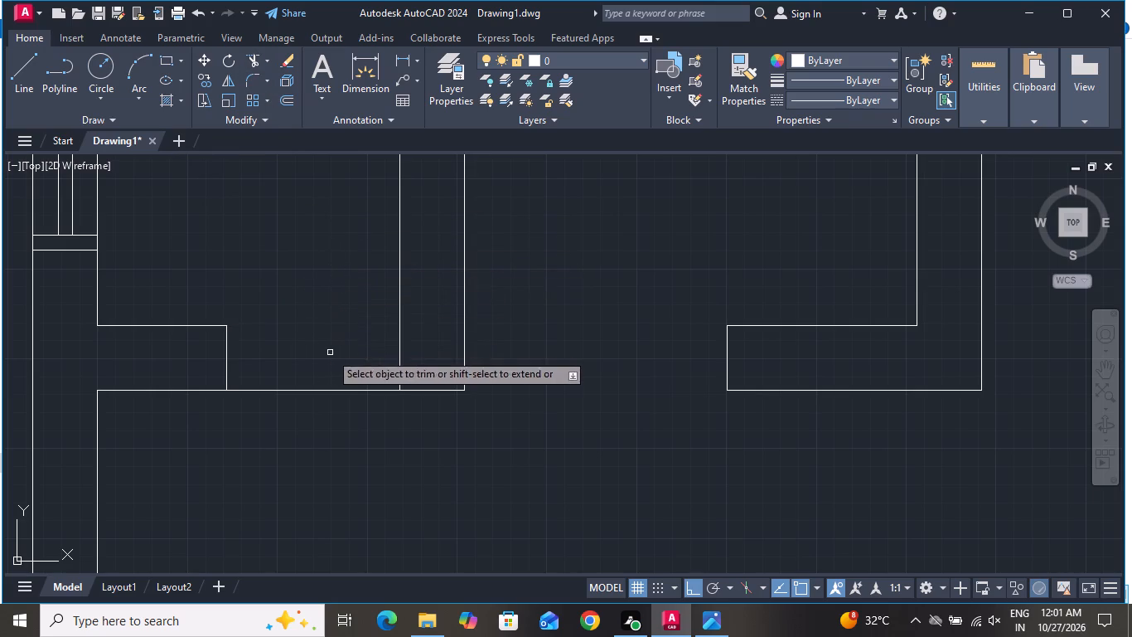
pyautogui.rightClick(509, 356)
pyautogui.click(520, 381)
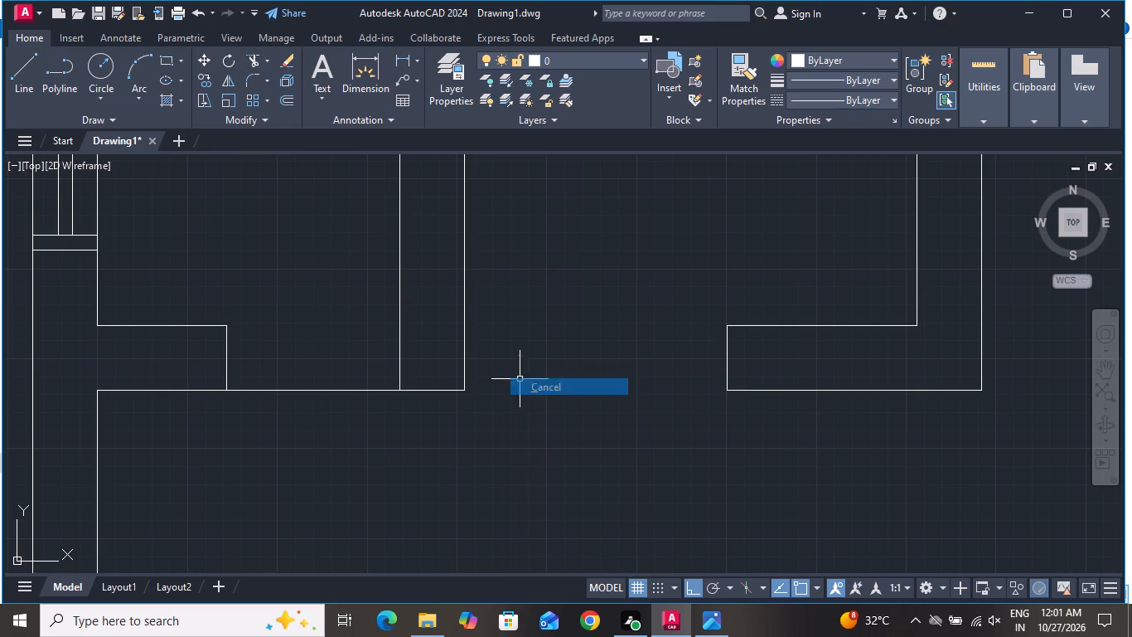
# Draw a horizontal line closing the eastern opening along the outer wall line, from the partition's corner to the opposite wall end.
pyautogui.click(27, 75)
pyautogui.click(464, 387)
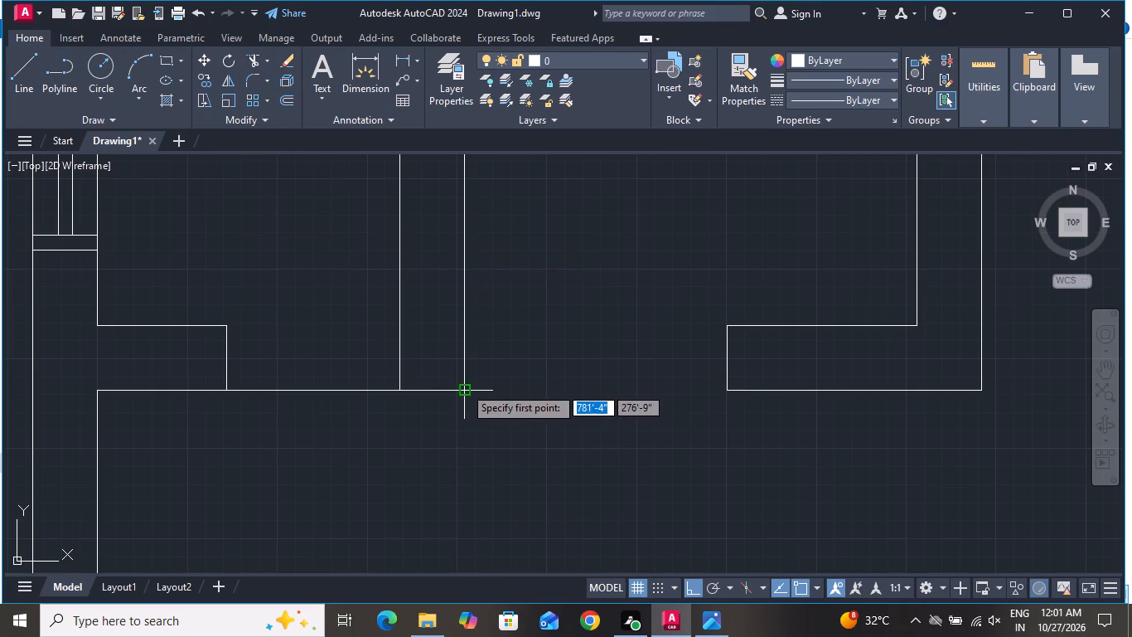
pyautogui.click(725, 392)
pyautogui.moveTo(723, 398); pyautogui.dragTo(714, 408, button='right')
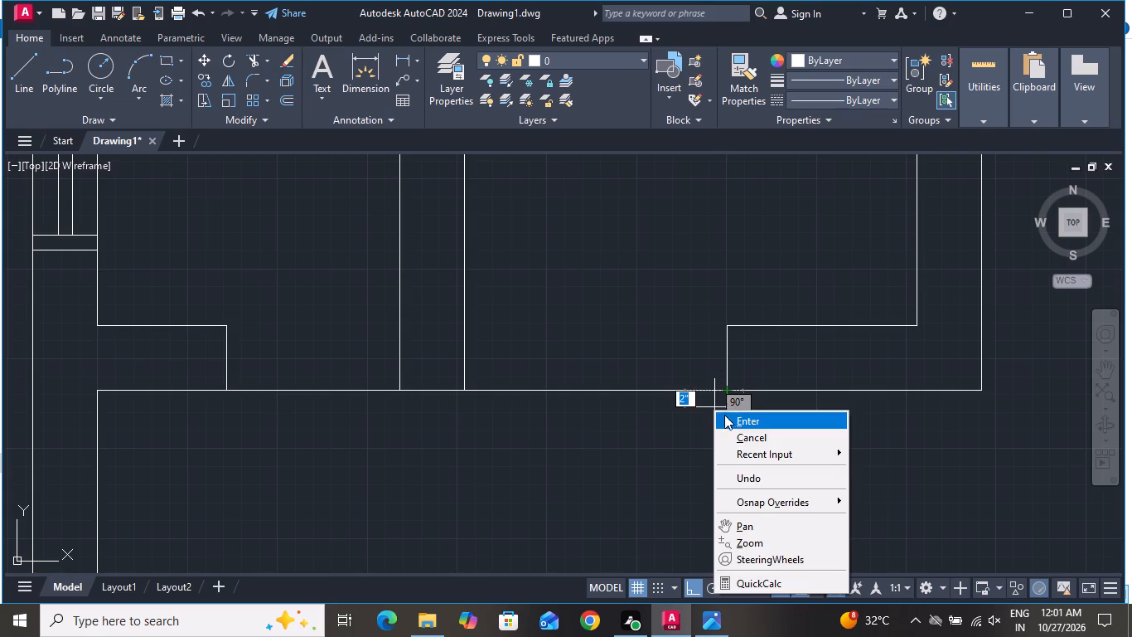
pyautogui.click(737, 428)
# Draw a 9" vertical line across the wall below the central hall, from the large southwest room's upper inner corner to the hall's wall line.
pyautogui.scroll(-2, 737, 434)
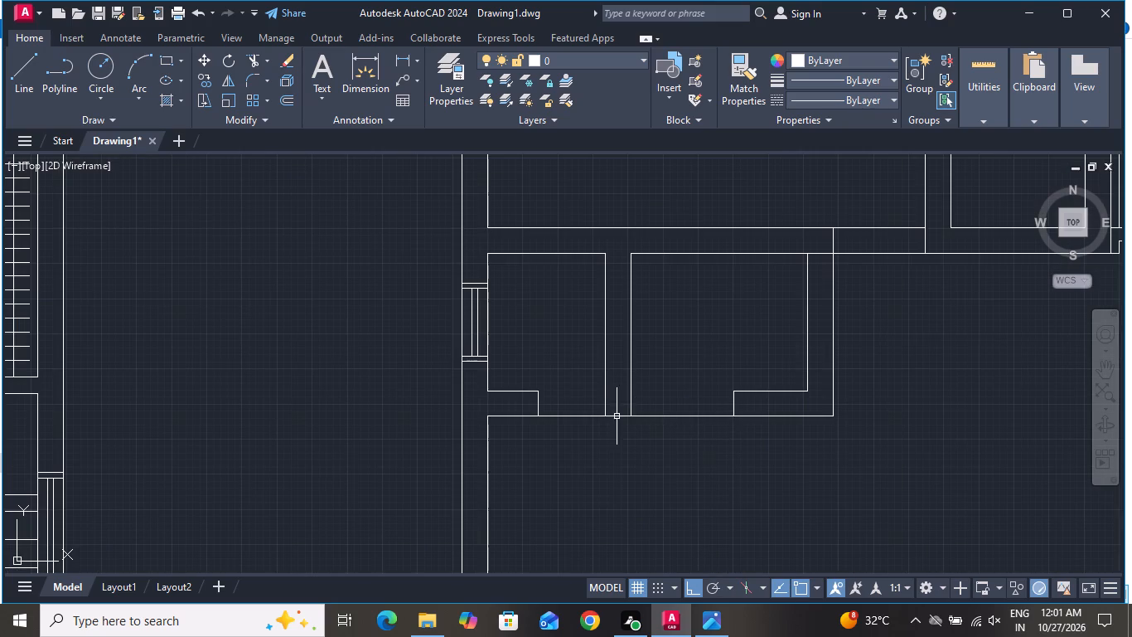
pyautogui.scroll(-1, 578, 406)
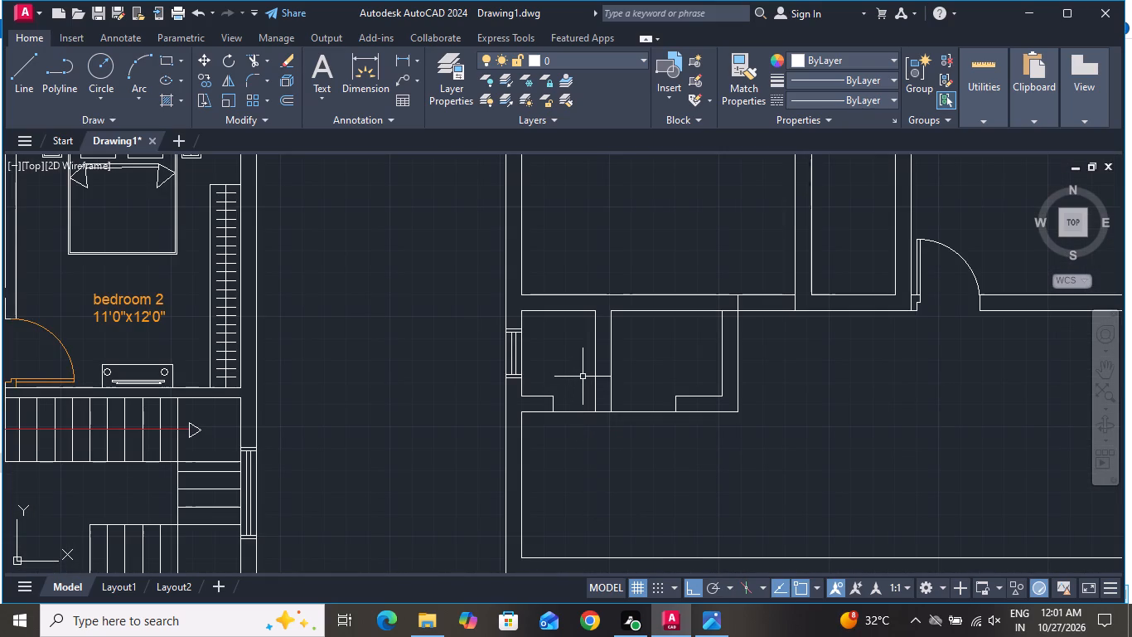
pyautogui.click(29, 73)
pyautogui.scroll(-1, 157, 222)
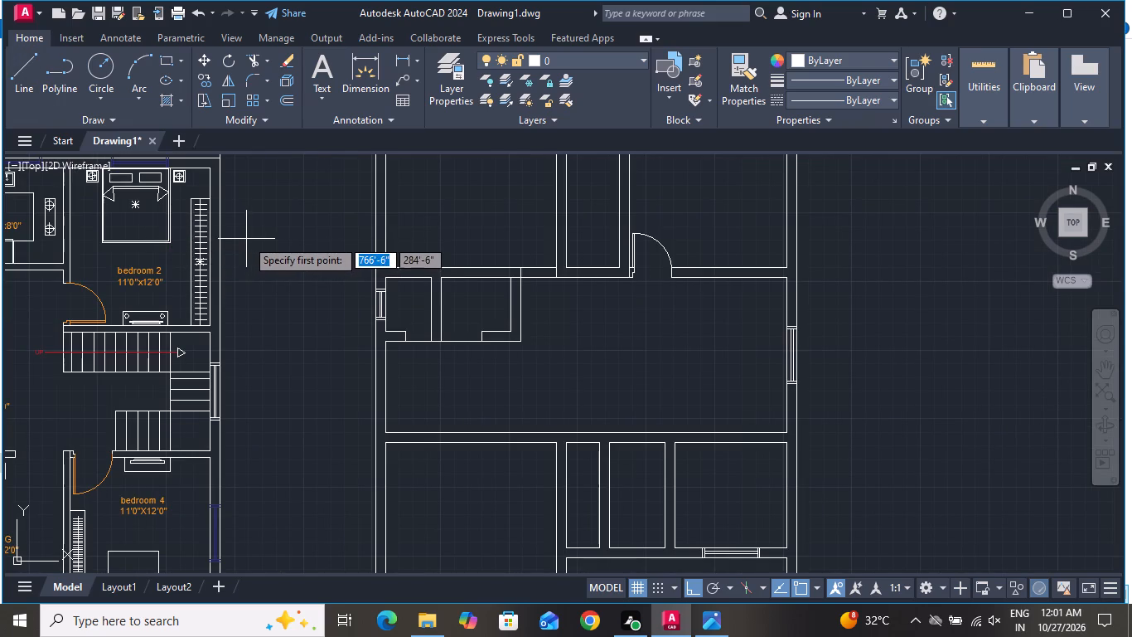
pyautogui.scroll(-2, 254, 230)
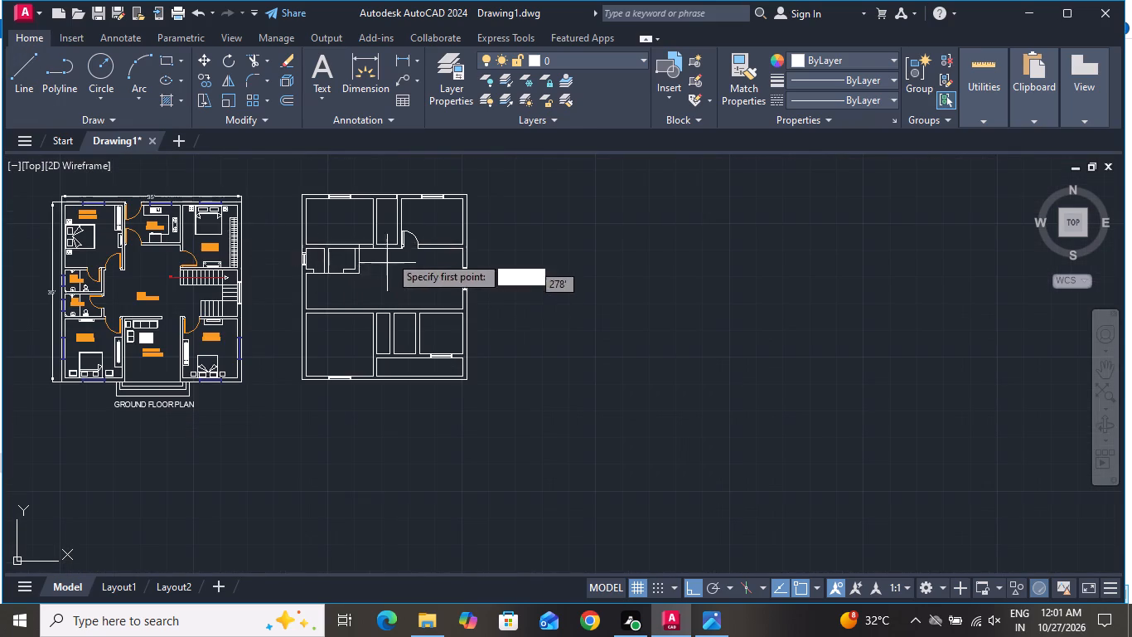
pyautogui.scroll(2, 395, 222)
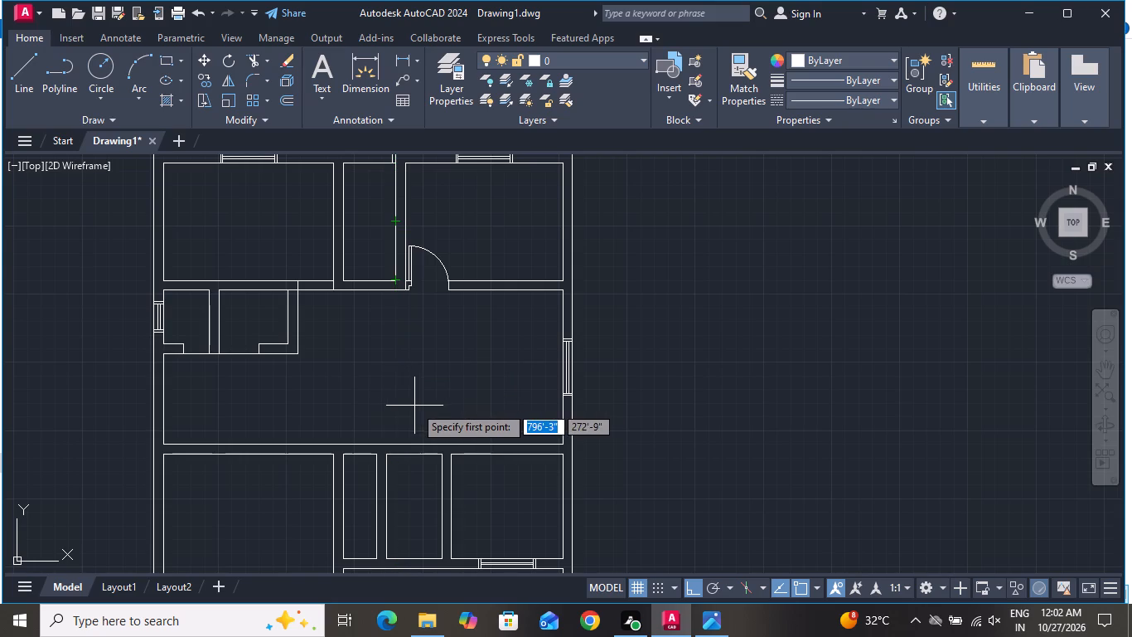
pyautogui.scroll(-1, 415, 407)
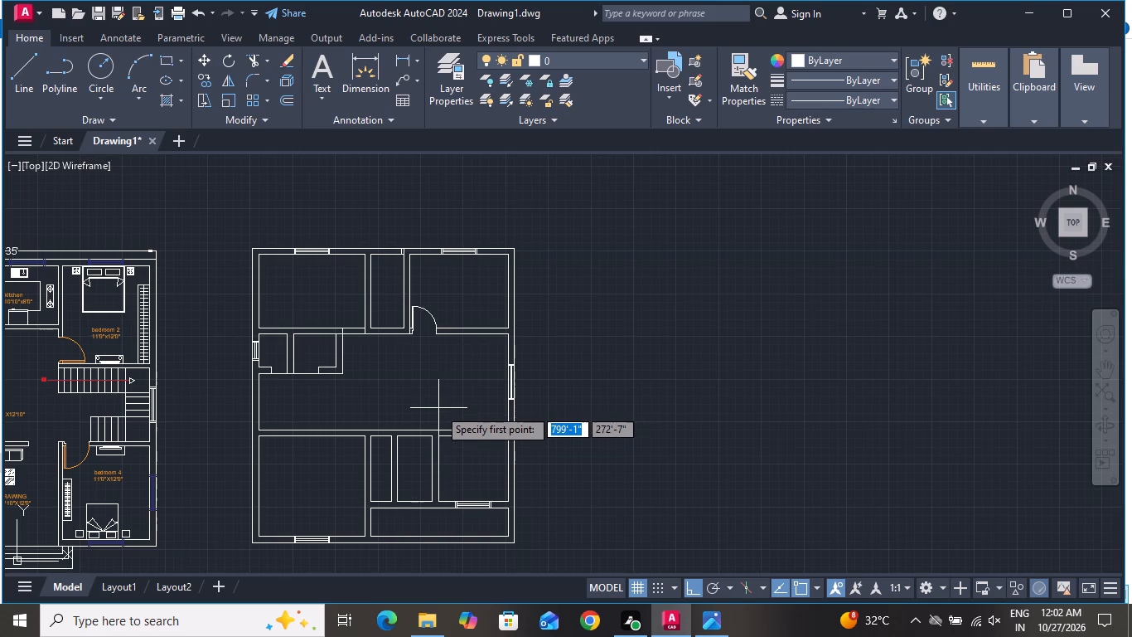
pyautogui.scroll(-1, 443, 401)
pyautogui.scroll(3, 370, 439)
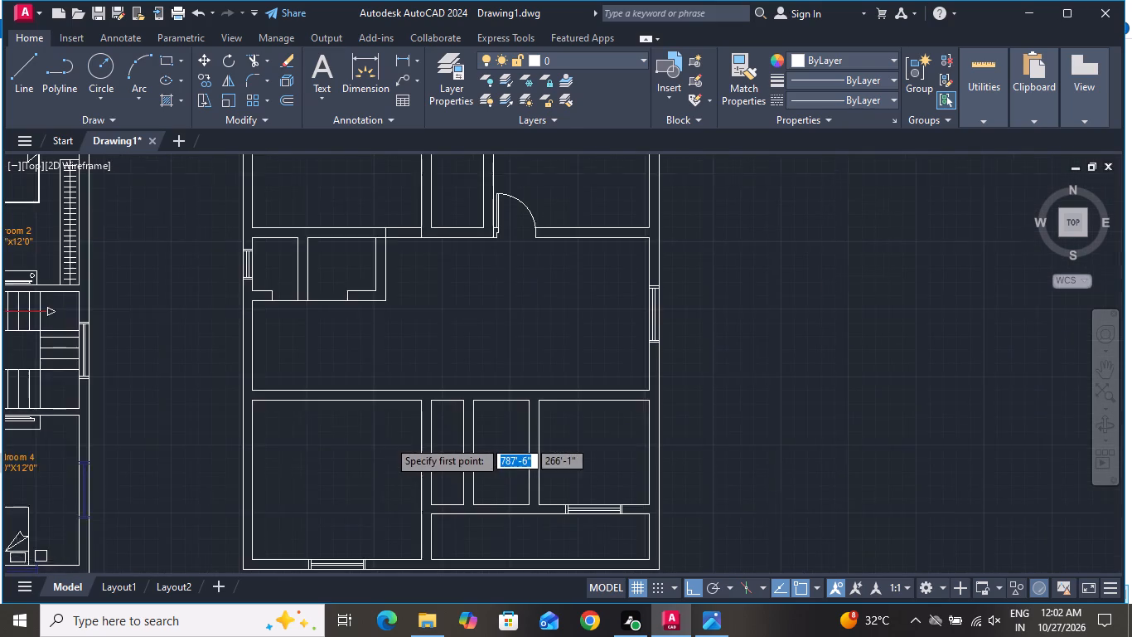
pyautogui.scroll(1, 417, 368)
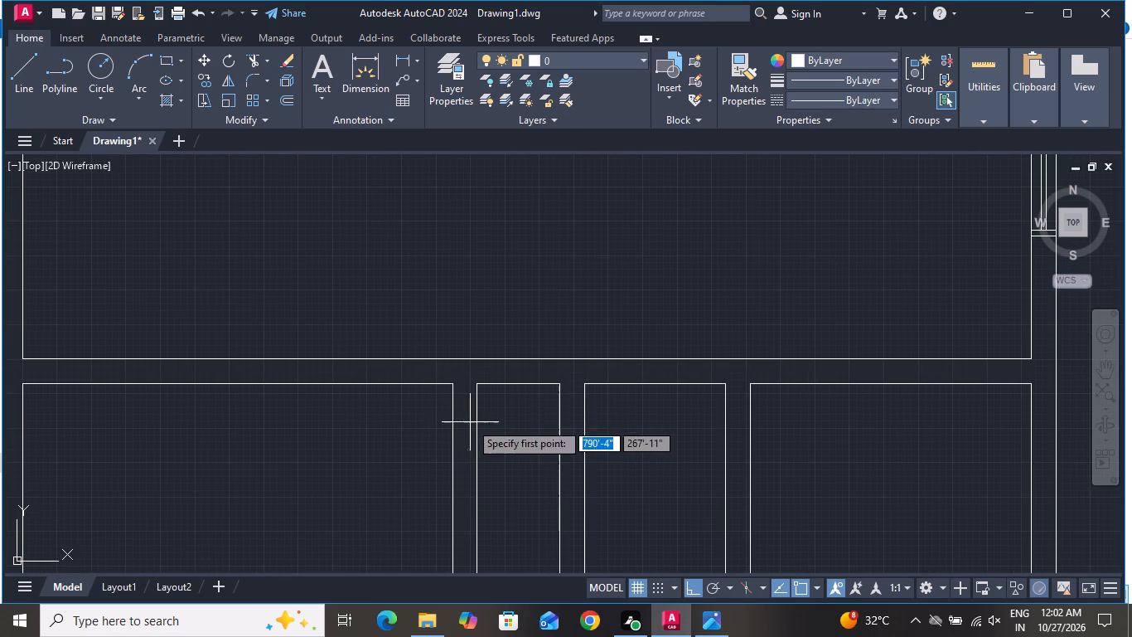
pyautogui.click(453, 387)
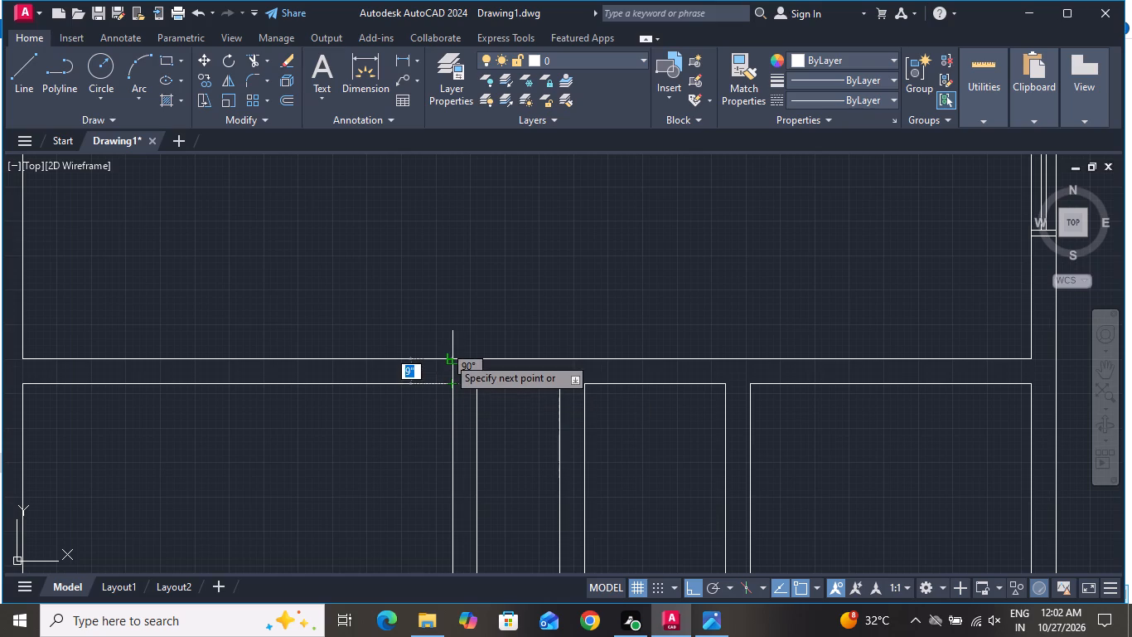
pyautogui.click(447, 356)
pyautogui.rightClick(450, 356)
pyautogui.click(456, 380)
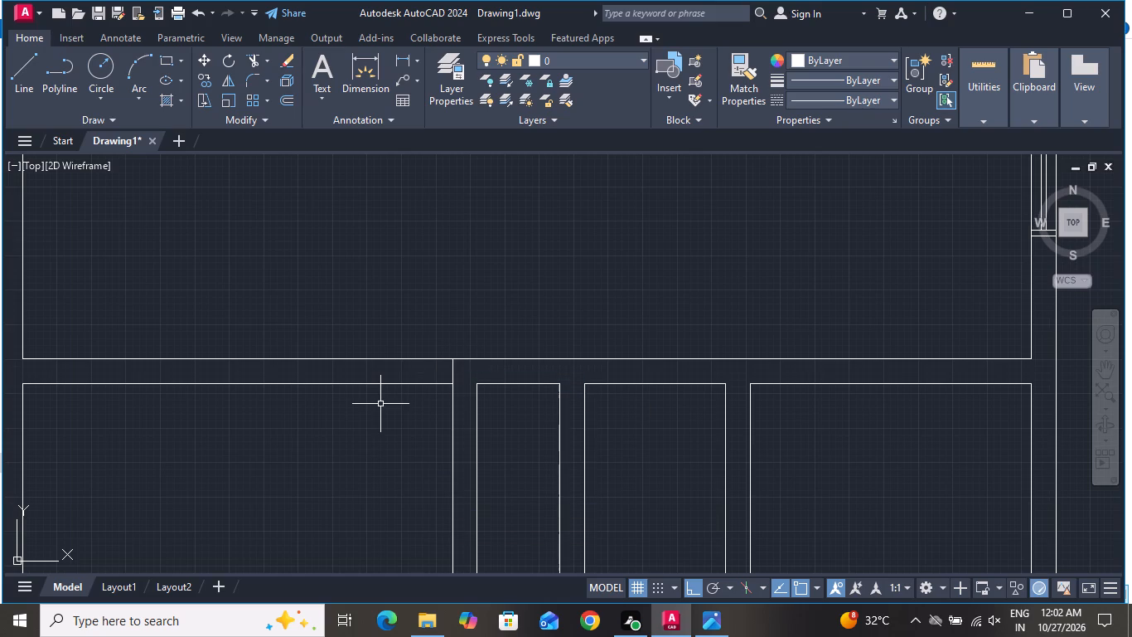
# Offset the vertical line across the wall below the central hall 3" to the west.
pyautogui.write('O 3"')
pyautogui.press('Return')
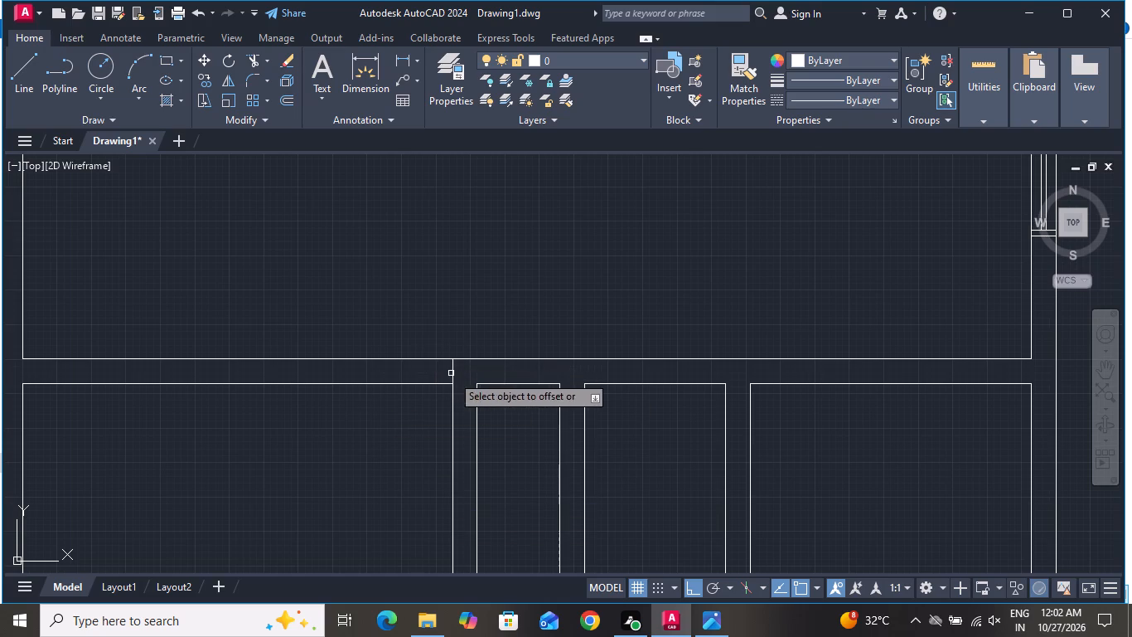
pyautogui.click(453, 377)
pyautogui.click(432, 379)
pyautogui.rightClick(414, 387)
pyautogui.click(436, 416)
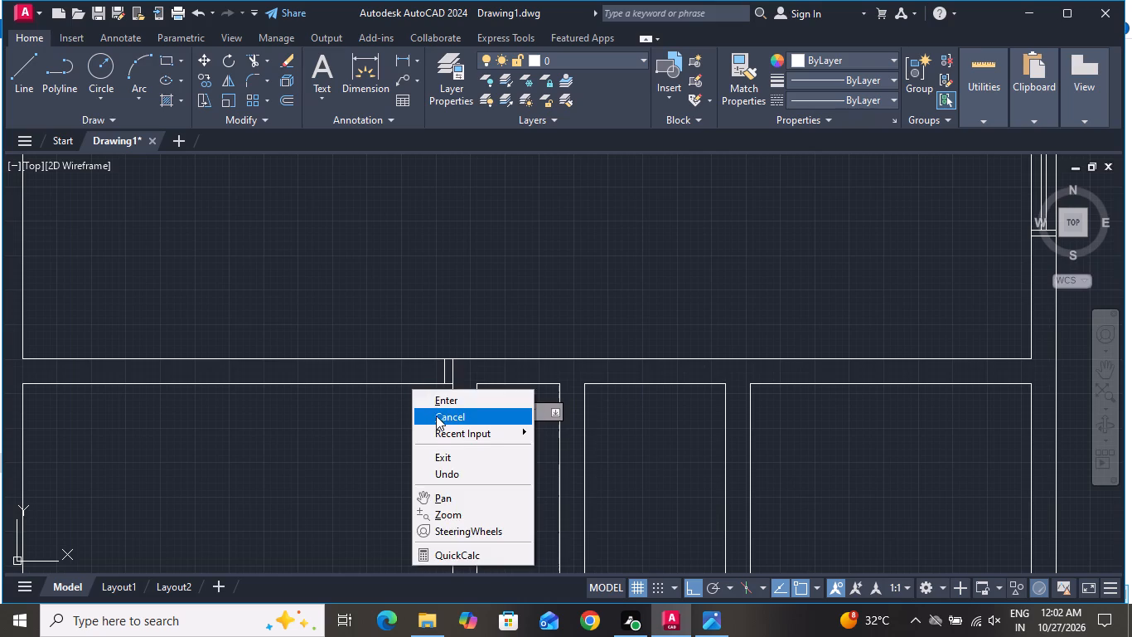
# Offset the new vertical wall line 3' farther west to mark the other side of the door opening.
pyautogui.write('O')
pyautogui.press('space')
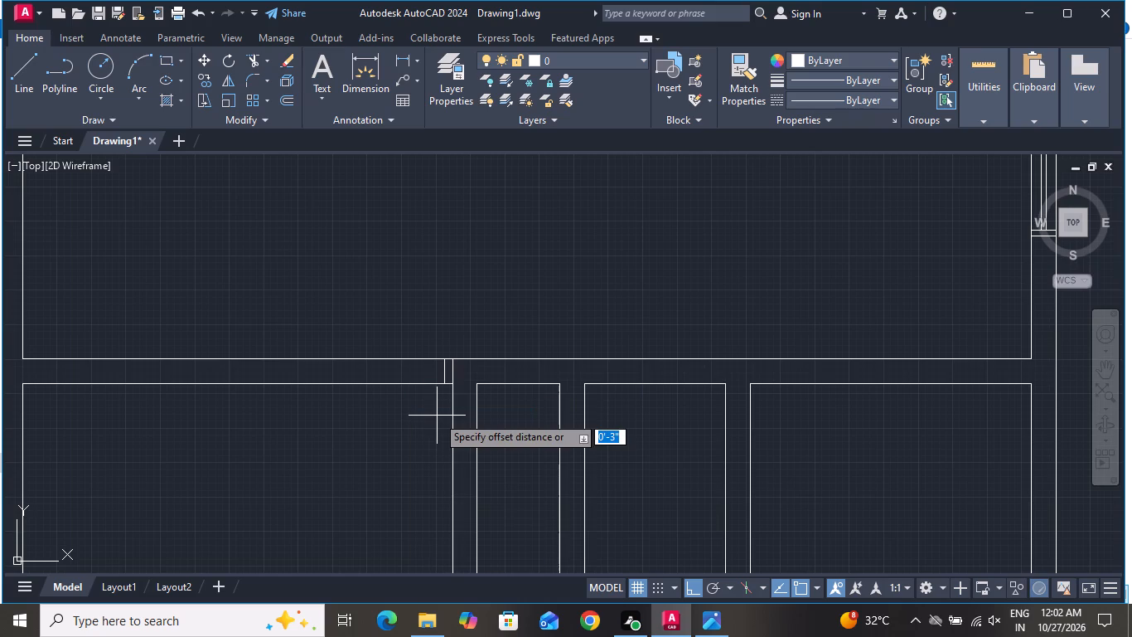
pyautogui.write("3'")
pyautogui.press('Return')
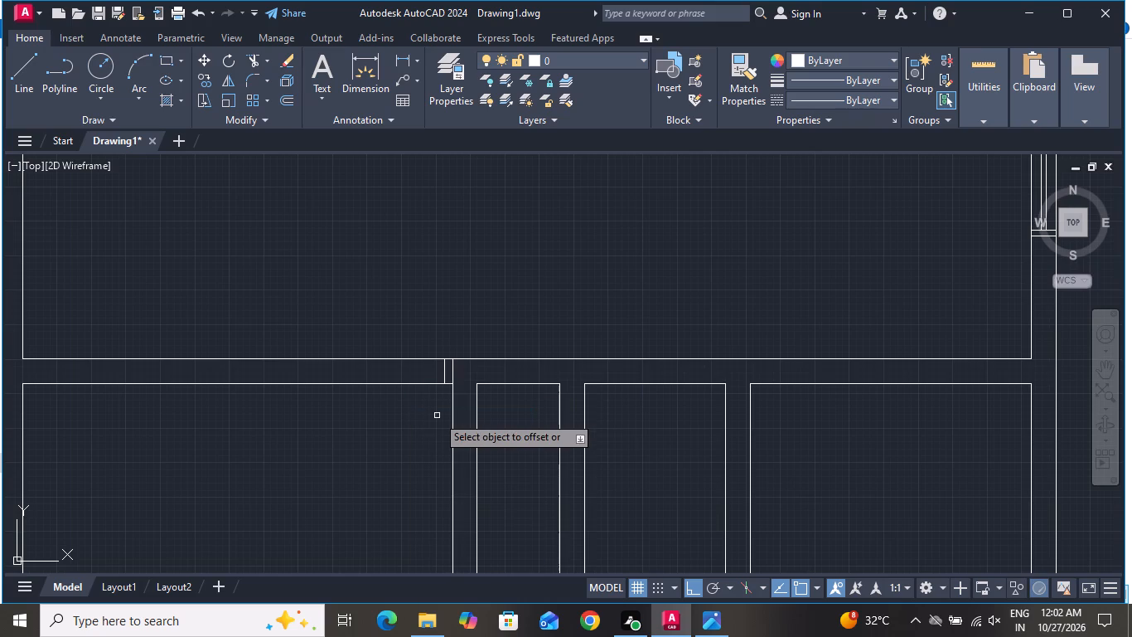
pyautogui.scroll(2, 435, 390)
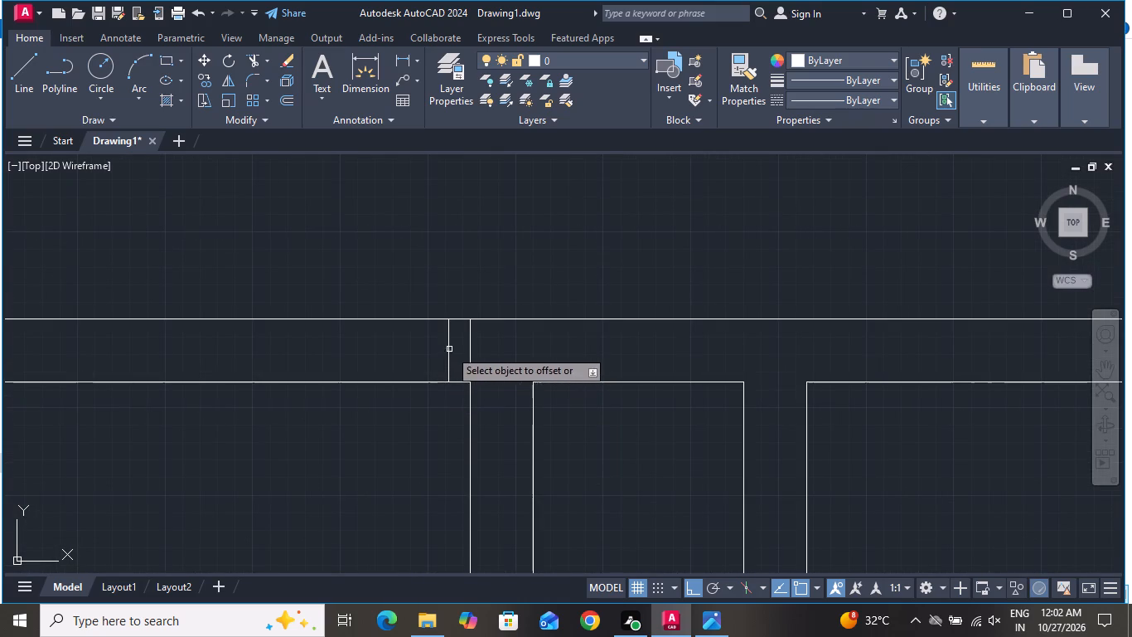
pyautogui.click(449, 349)
pyautogui.click(284, 367)
pyautogui.rightClick(307, 365)
pyautogui.click(322, 401)
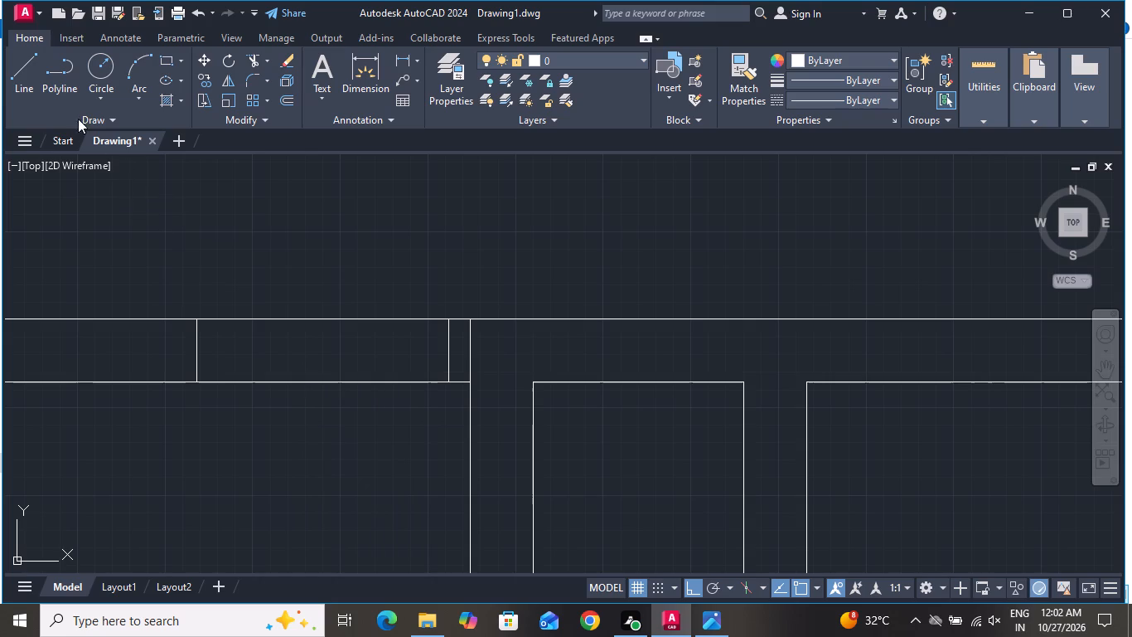
# Draw a 3' vertical line southward into the southwest room from the midpoint of the opening's eastern jamb line.
pyautogui.click(28, 79)
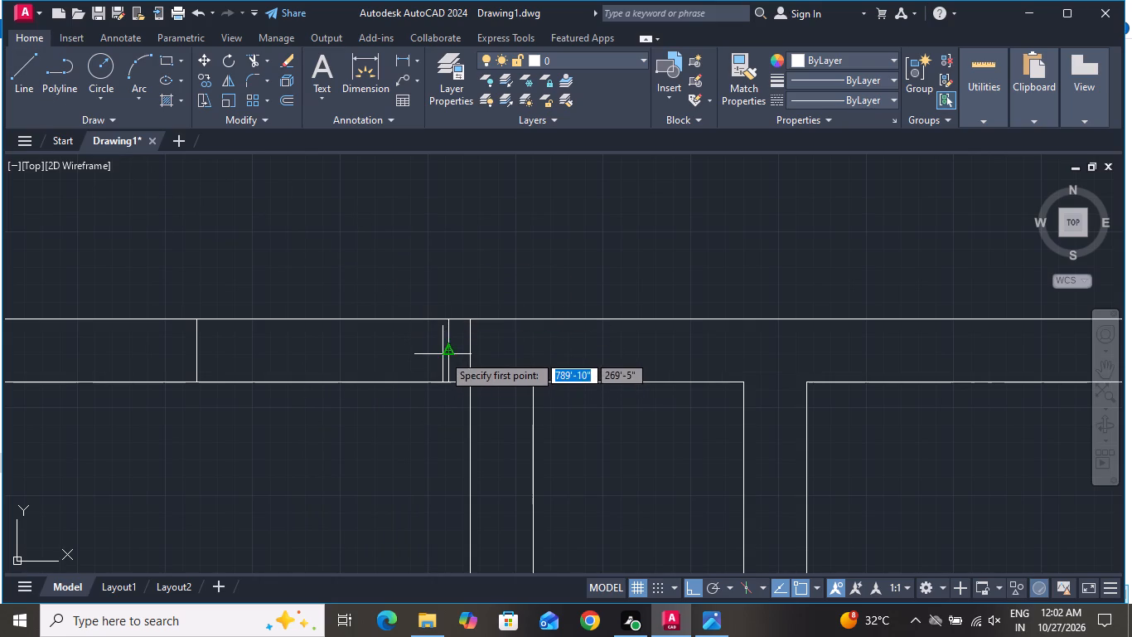
pyautogui.click(444, 350)
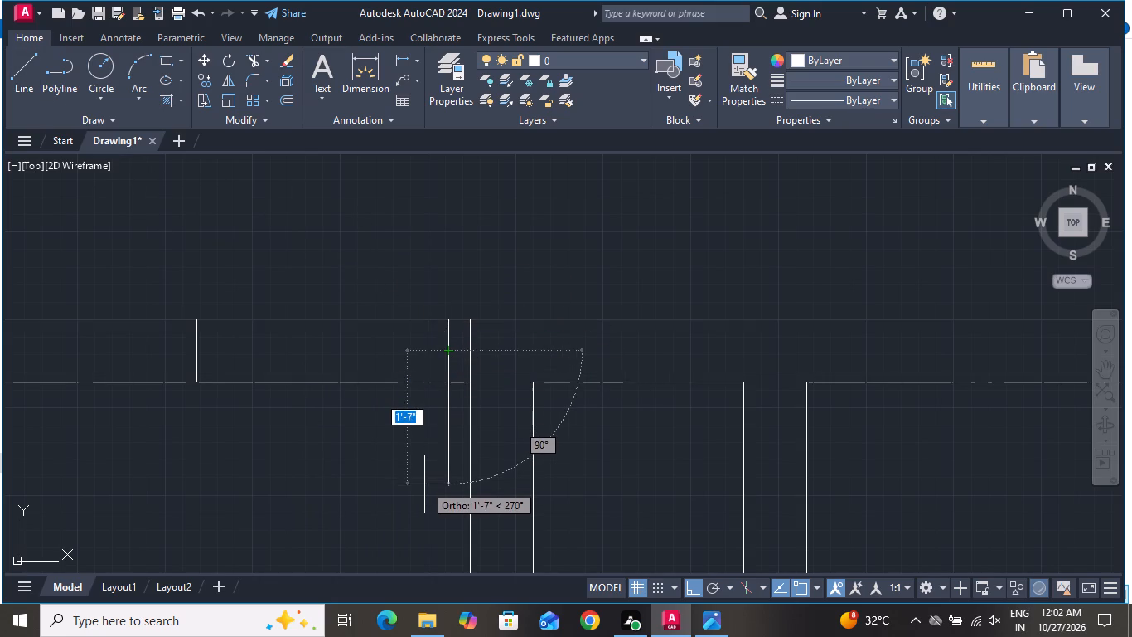
pyautogui.write("3'")
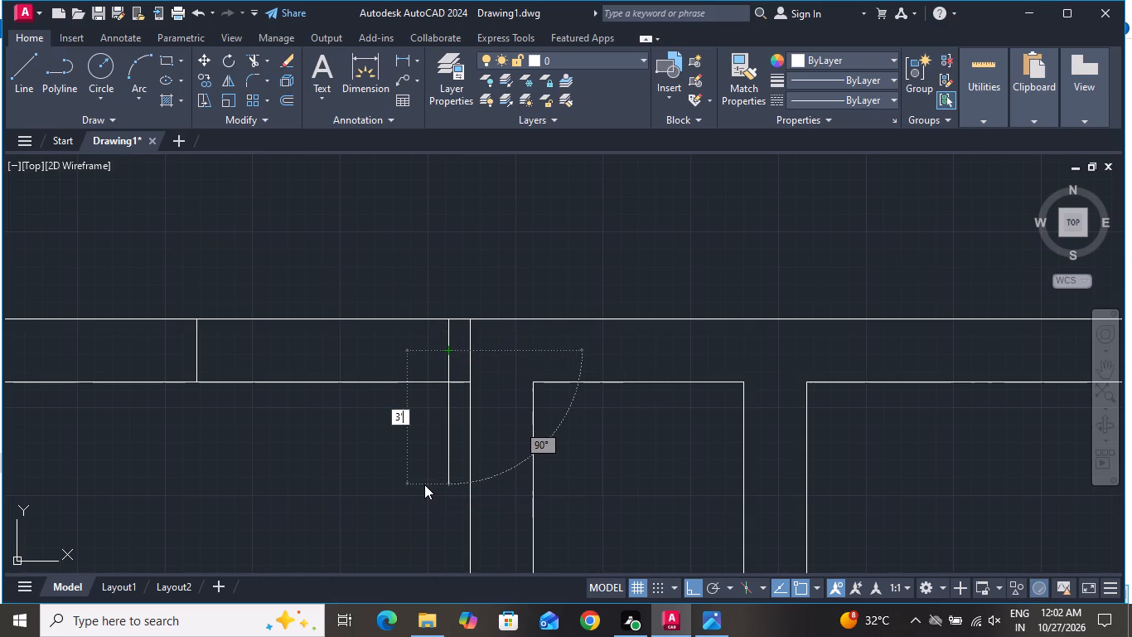
pyautogui.press('Return')
pyautogui.scroll(-2, 425, 372)
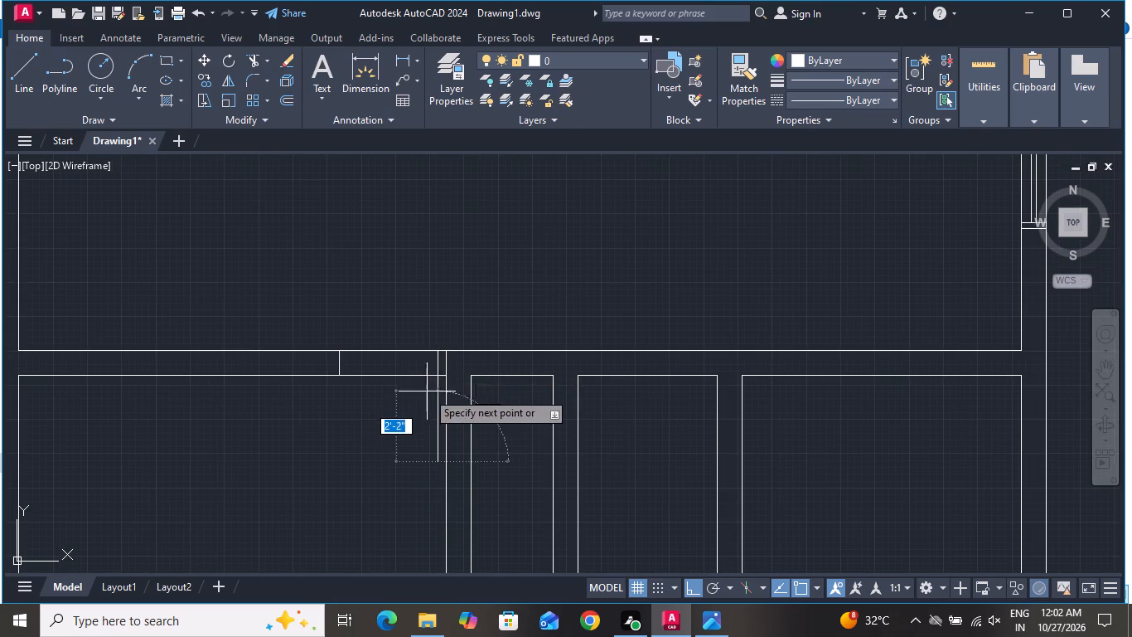
pyautogui.rightClick(407, 421)
pyautogui.click(438, 265)
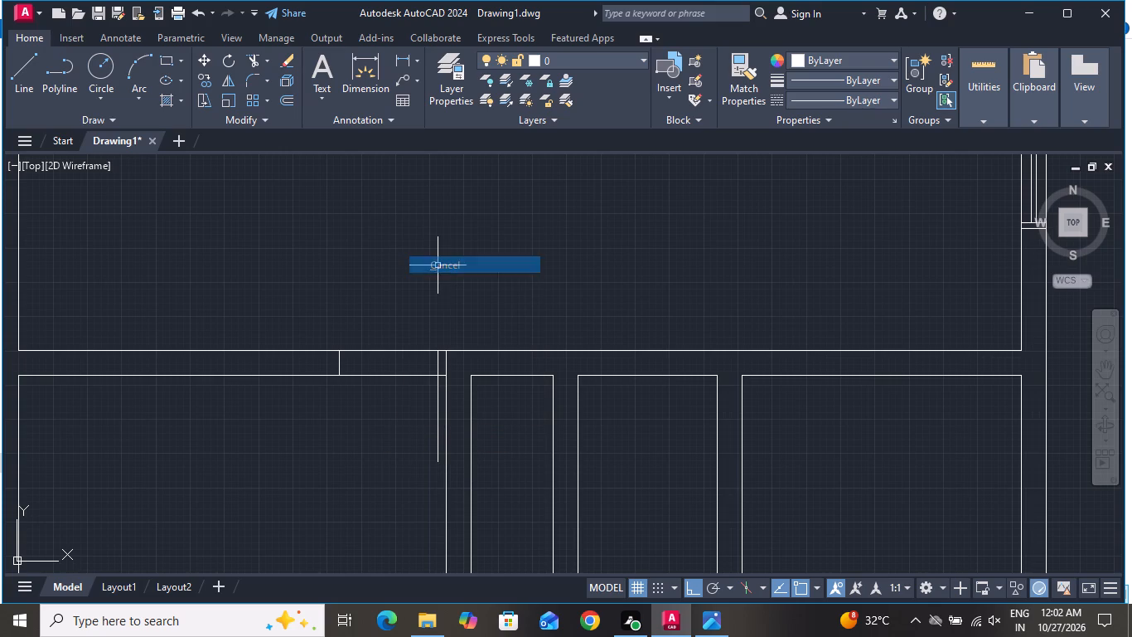
# Offset the 3' door leaf line 2" to the west.
pyautogui.write('O')
pyautogui.press('space')
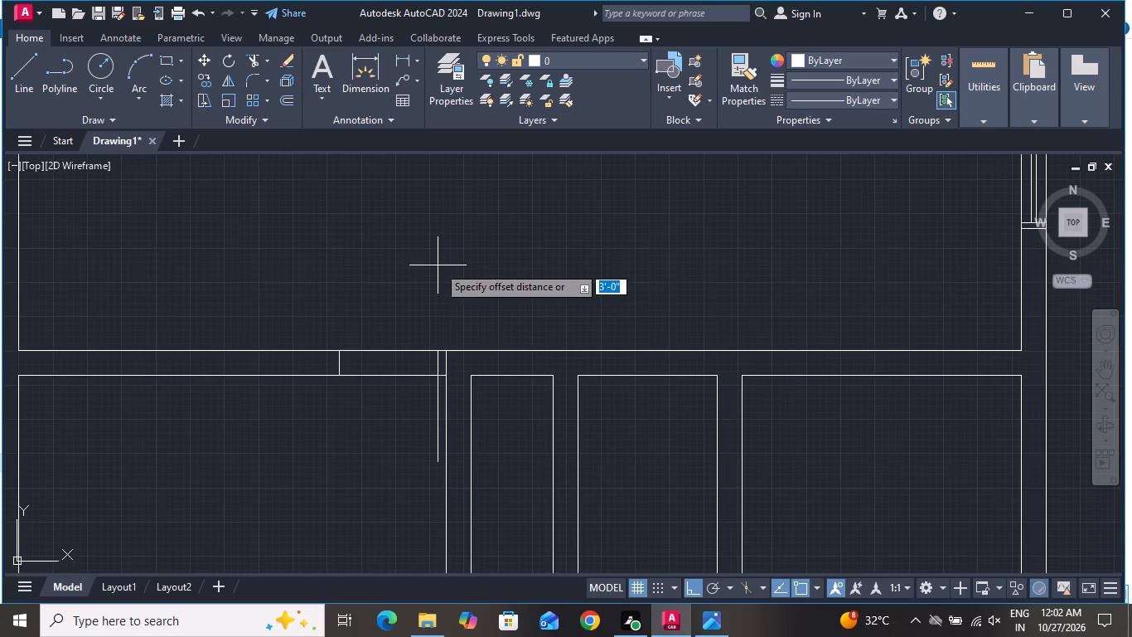
pyautogui.press('2')
pyautogui.hotkey('shift', '"')
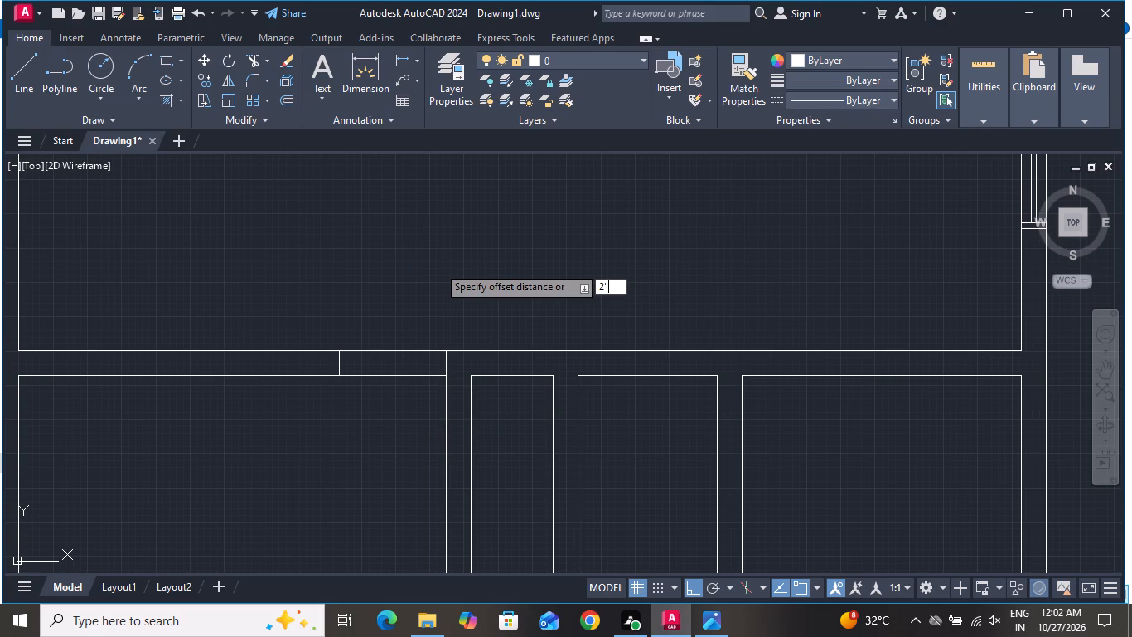
pyautogui.press('Return')
pyautogui.scroll(2, 425, 408)
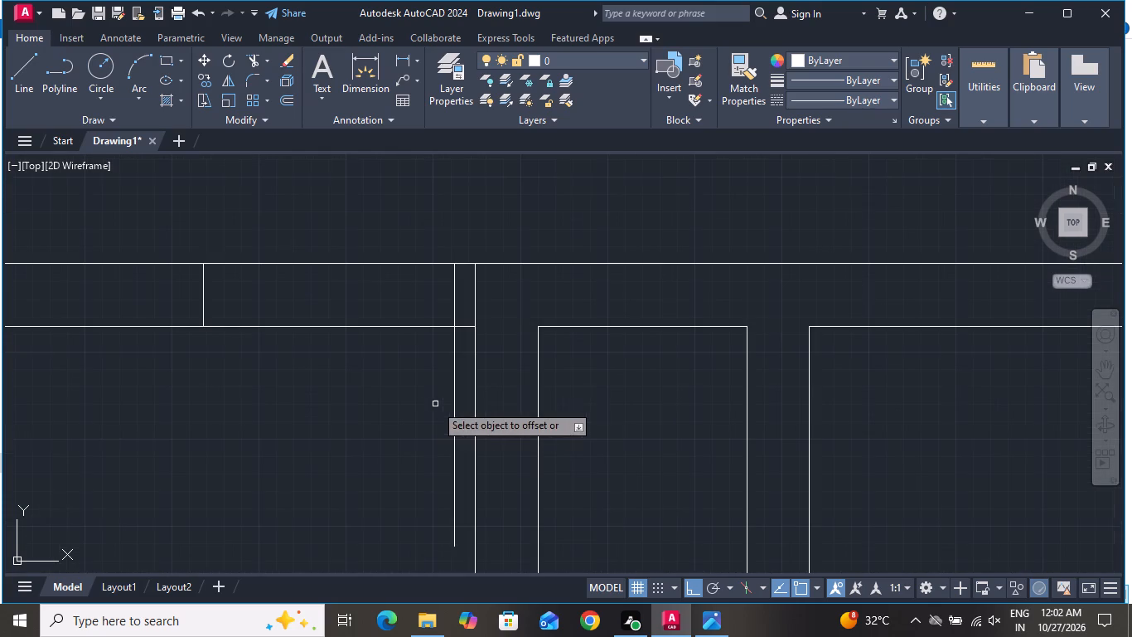
pyautogui.click(452, 398)
pyautogui.click(422, 409)
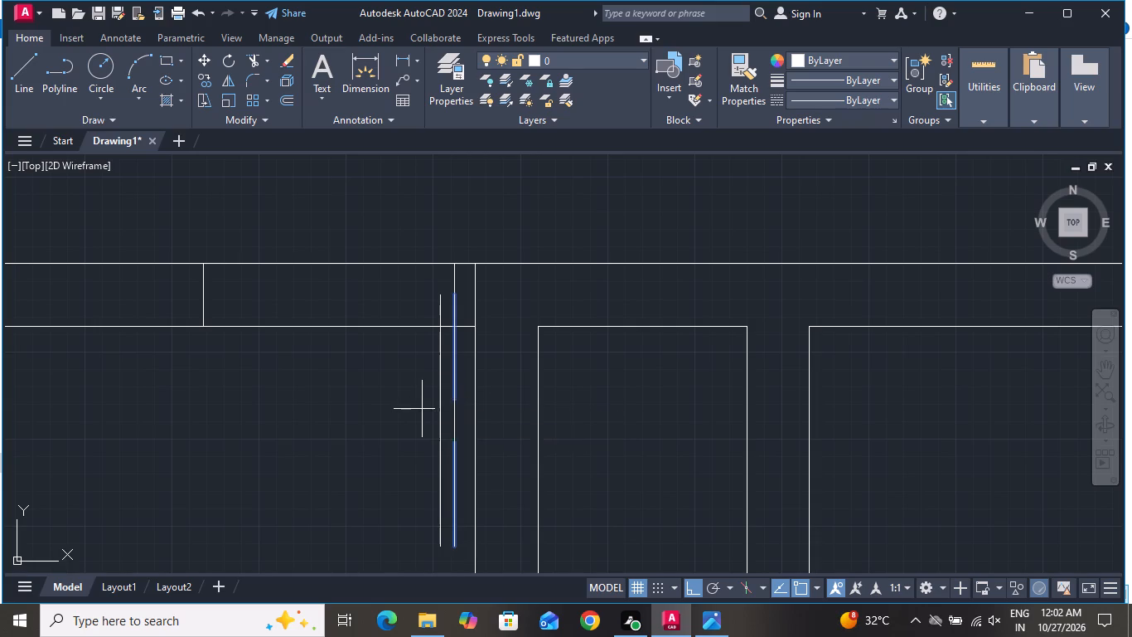
pyautogui.rightClick(415, 409)
pyautogui.click(450, 439)
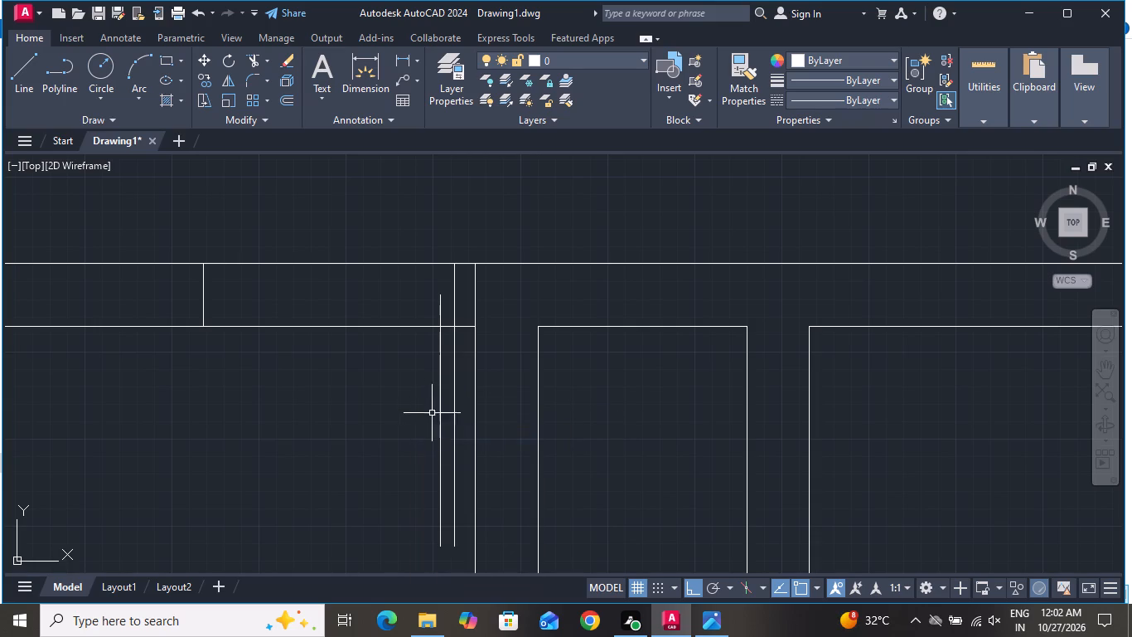
# Draw the door swing arc from the western jamb line's midpoint to the door leaf's lower end.
pyautogui.press('a')
pyautogui.press('space')
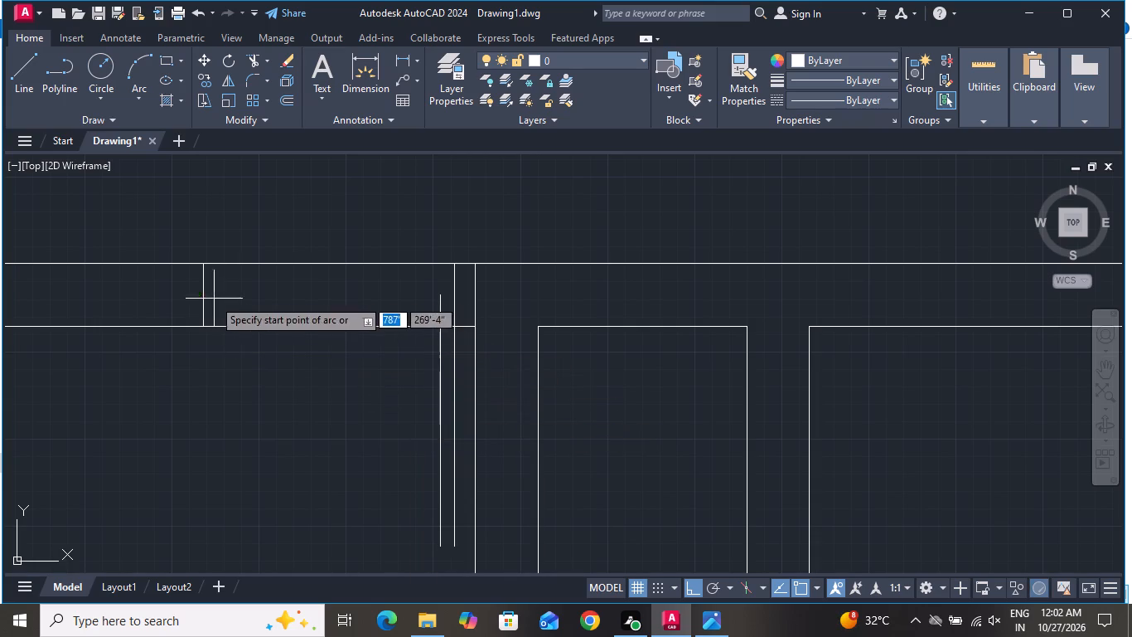
pyautogui.click(200, 296)
pyautogui.click(443, 544)
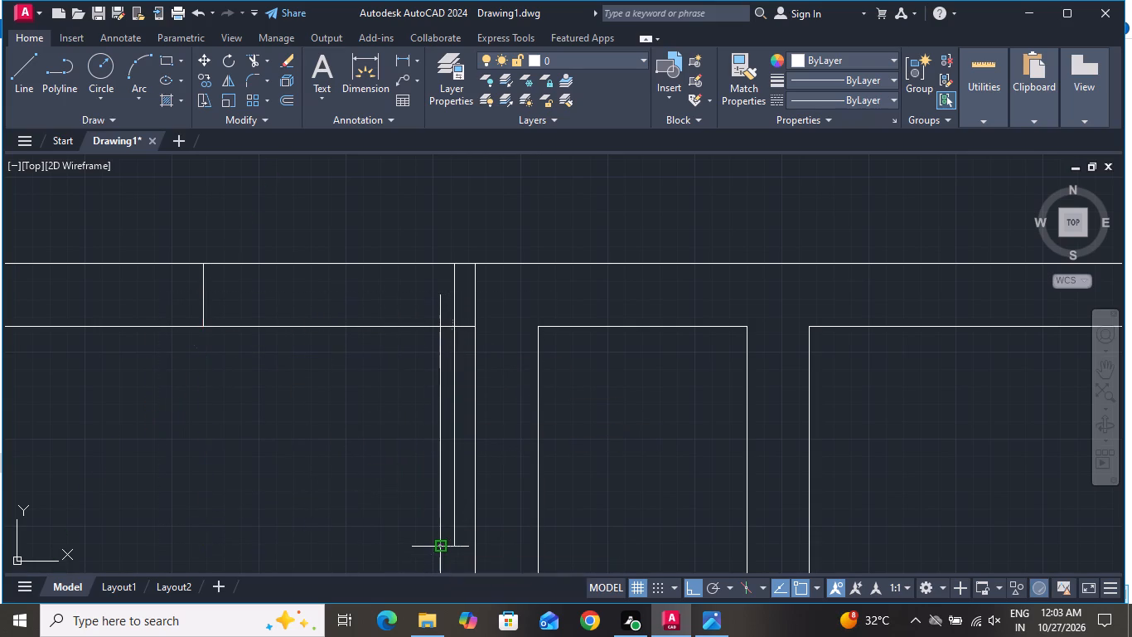
pyautogui.click(460, 547)
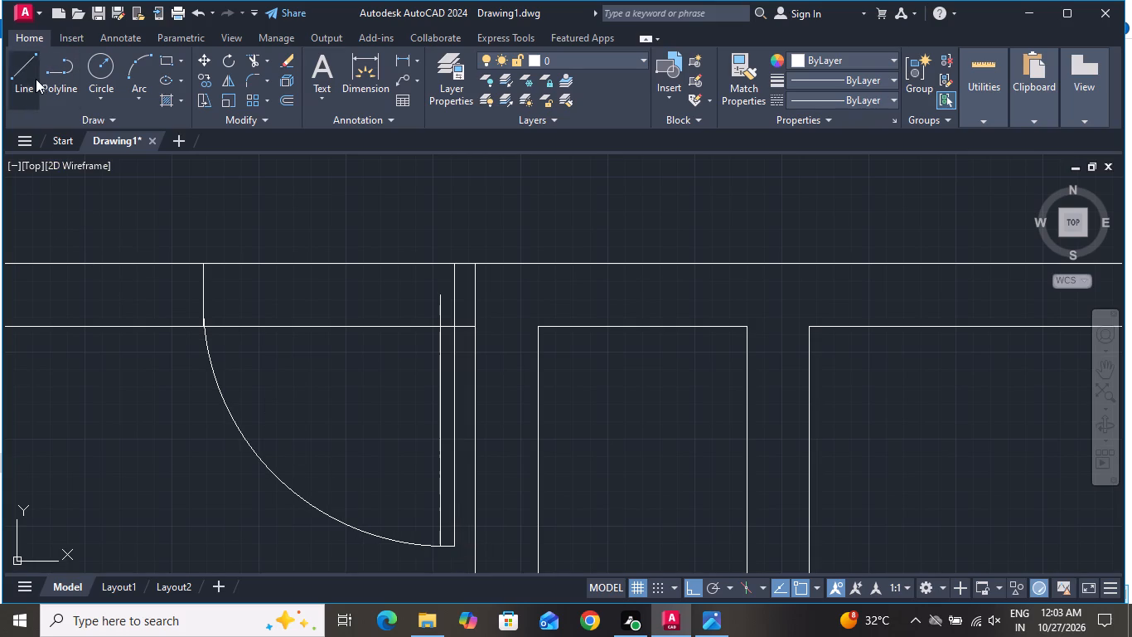
# Draw a short horizontal line closing the door leaf's upper end against the eastern jamb line.
pyautogui.click(34, 77)
pyautogui.scroll(2, 400, 296)
pyautogui.click(480, 289)
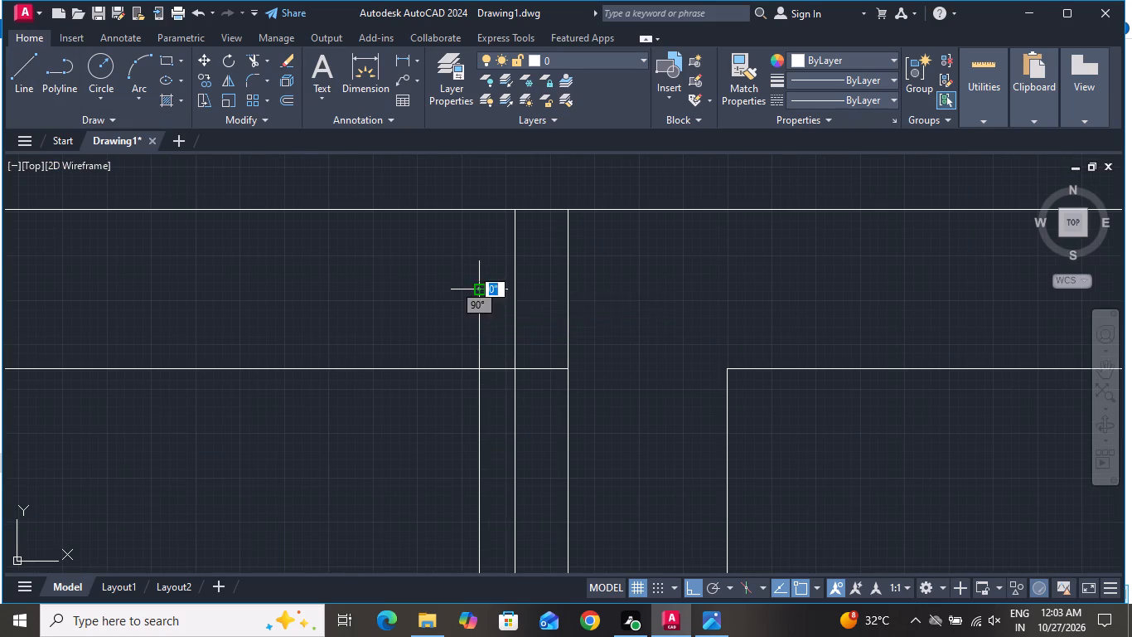
pyautogui.click(515, 288)
pyautogui.rightClick(515, 289)
pyautogui.click(528, 309)
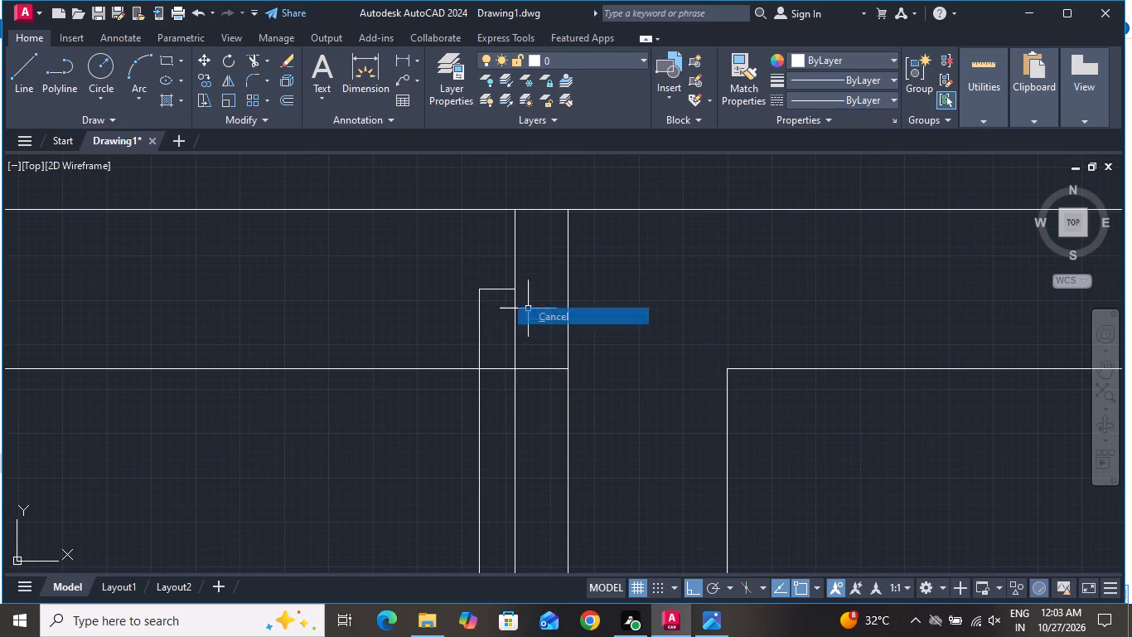
# Trim the eastern jamb line just below the door leaf's top and both wall lines across the door opening.
pyautogui.click(254, 62)
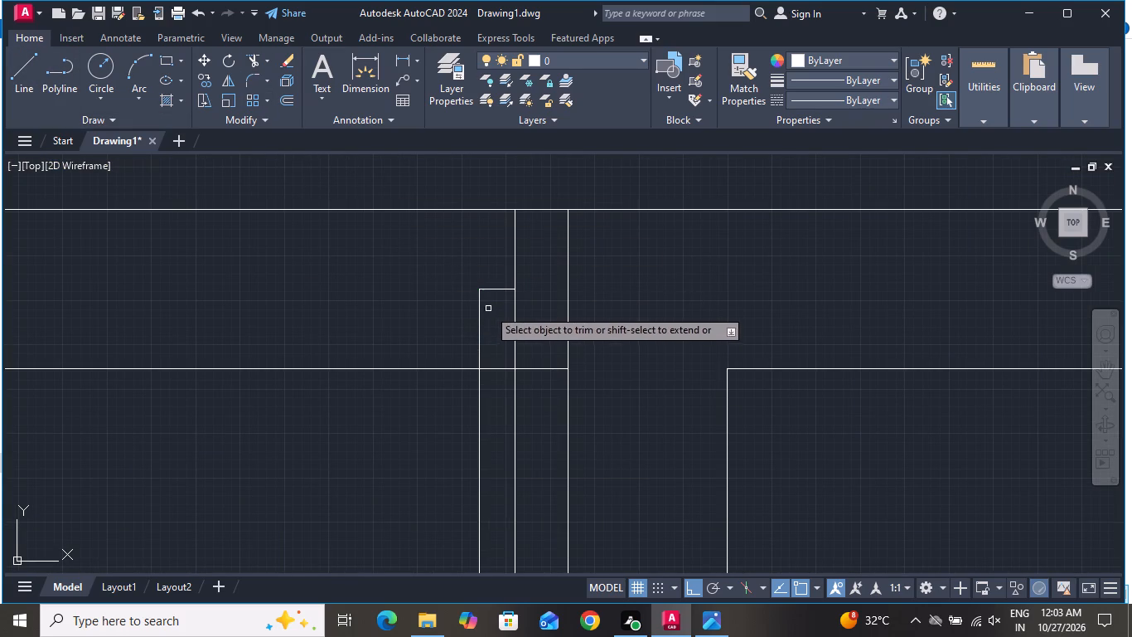
pyautogui.click(497, 314)
pyautogui.click(522, 310)
pyautogui.scroll(-1, 469, 353)
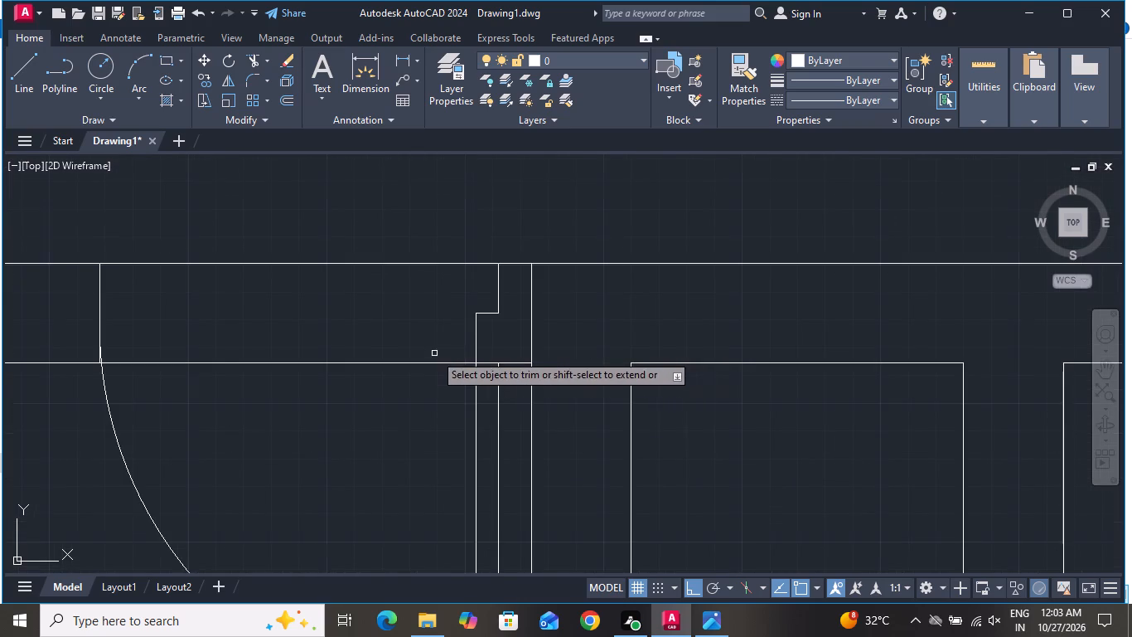
pyautogui.scroll(-1, 434, 353)
pyautogui.click(384, 288)
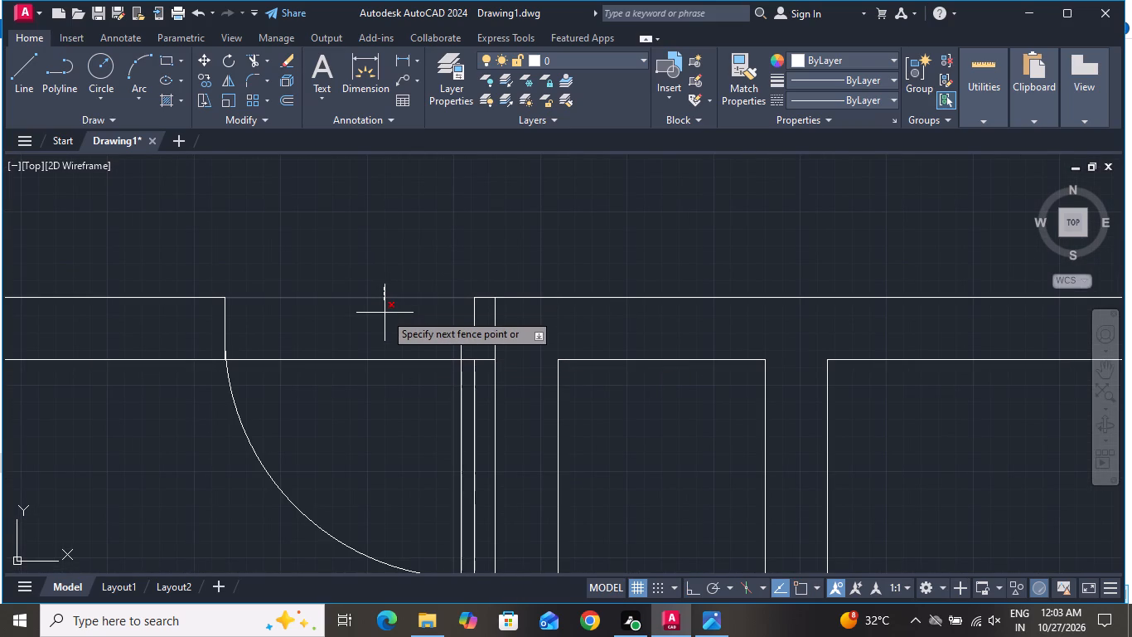
pyautogui.click(382, 399)
pyautogui.scroll(-2, 424, 374)
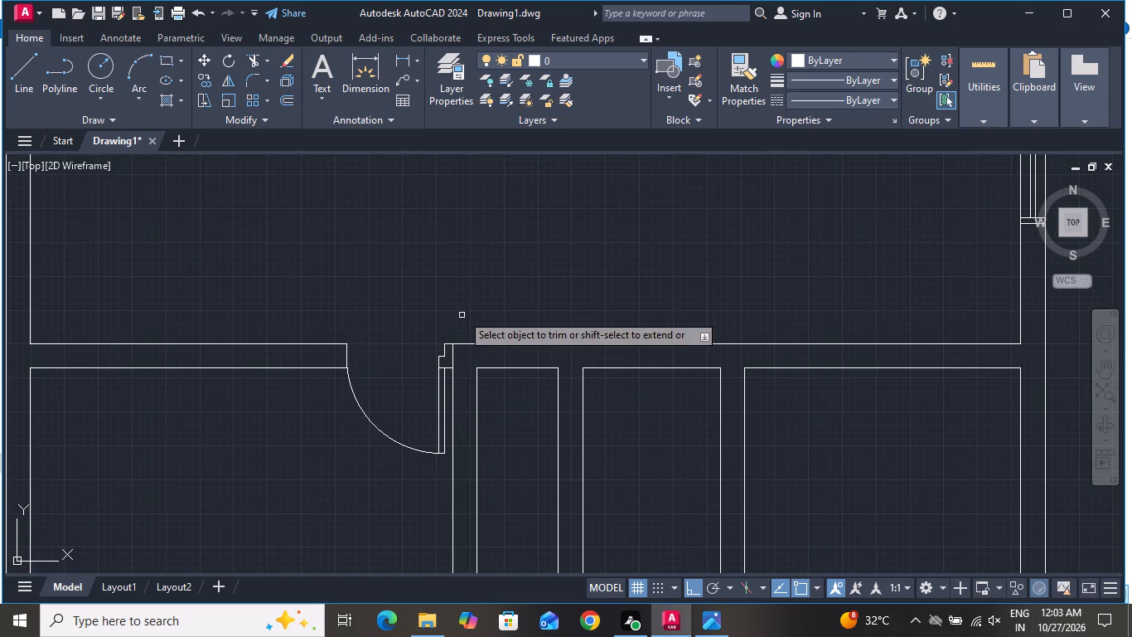
pyautogui.rightClick(471, 288)
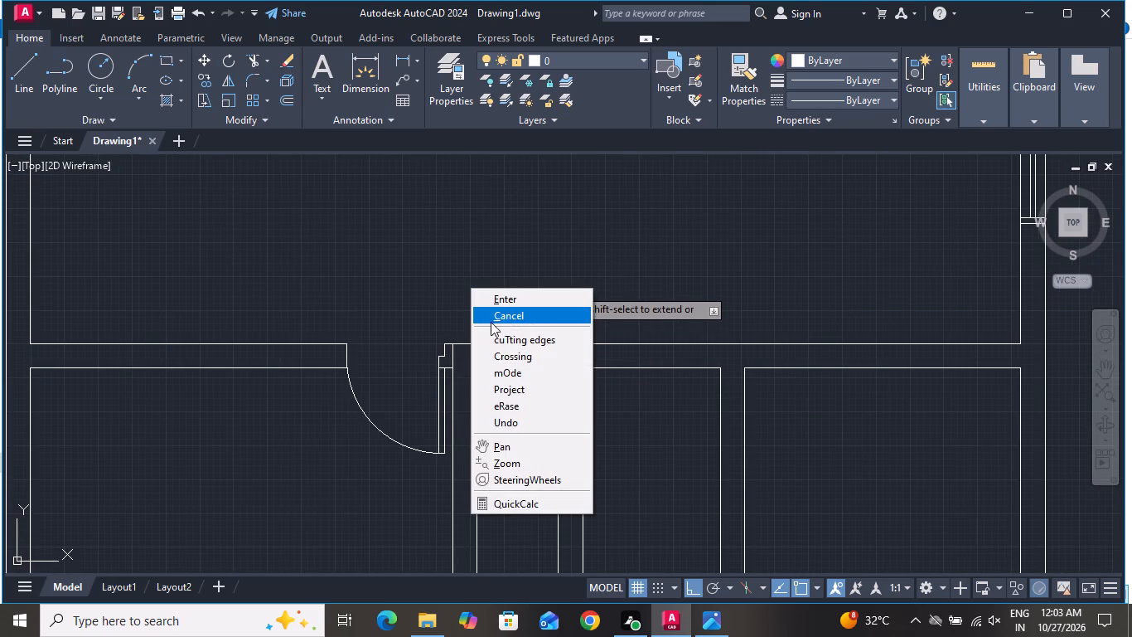
pyautogui.click(494, 317)
# Draw a horizontal line across the partition between the southwest room and the long southern room, along the outer wall's inner face.
pyautogui.click(23, 75)
pyautogui.scroll(-1, 225, 146)
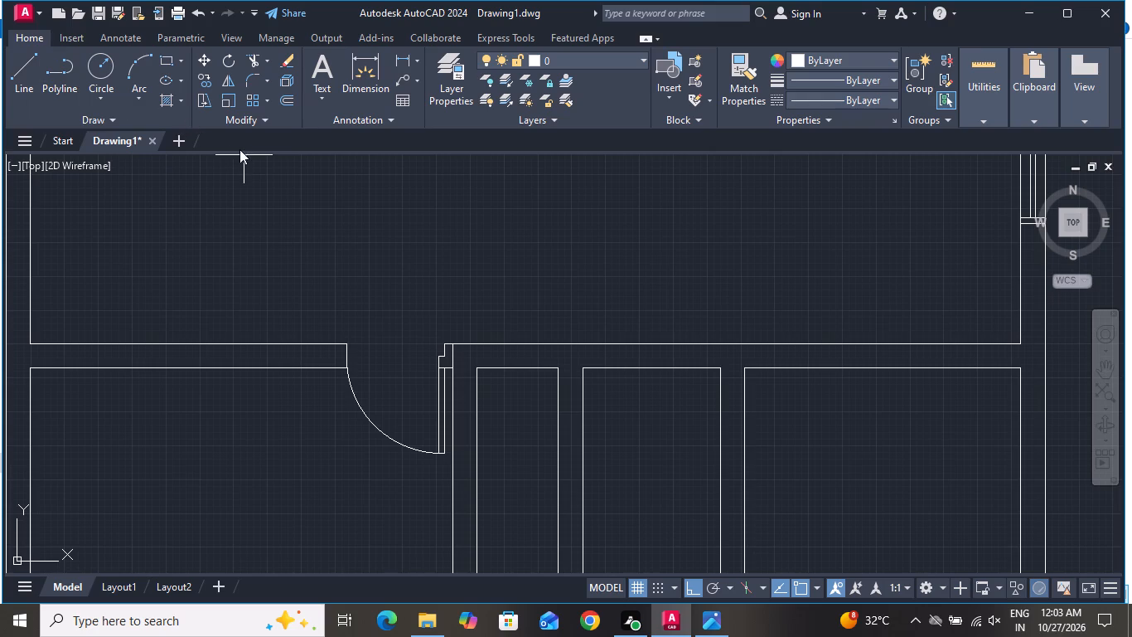
pyautogui.scroll(-1, 249, 156)
pyautogui.scroll(-1, 381, 189)
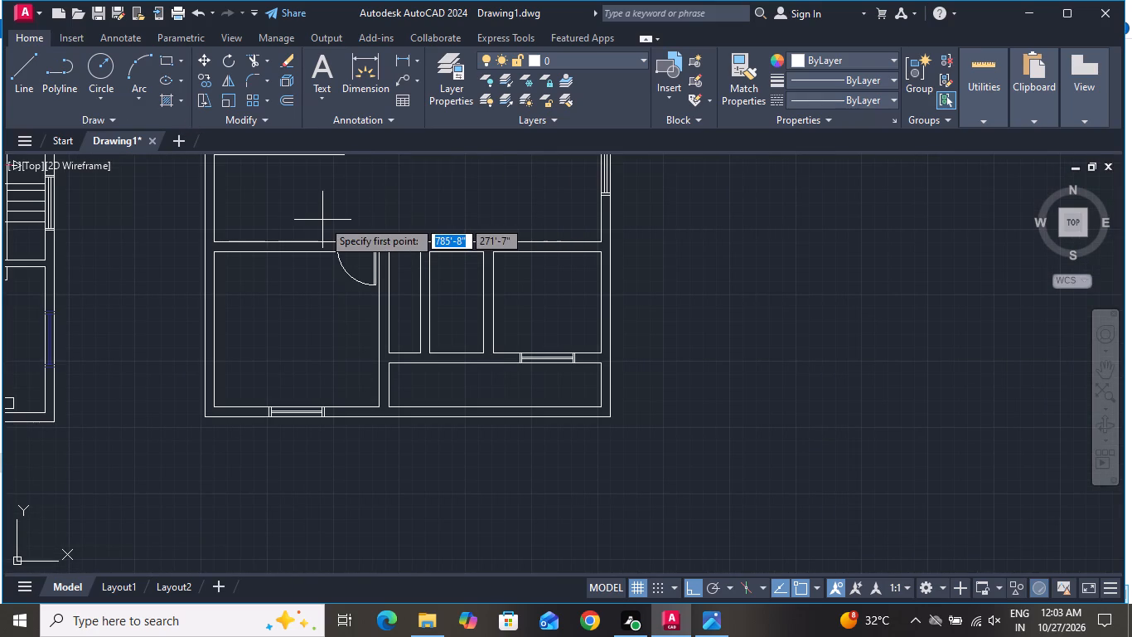
pyautogui.scroll(2, 384, 409)
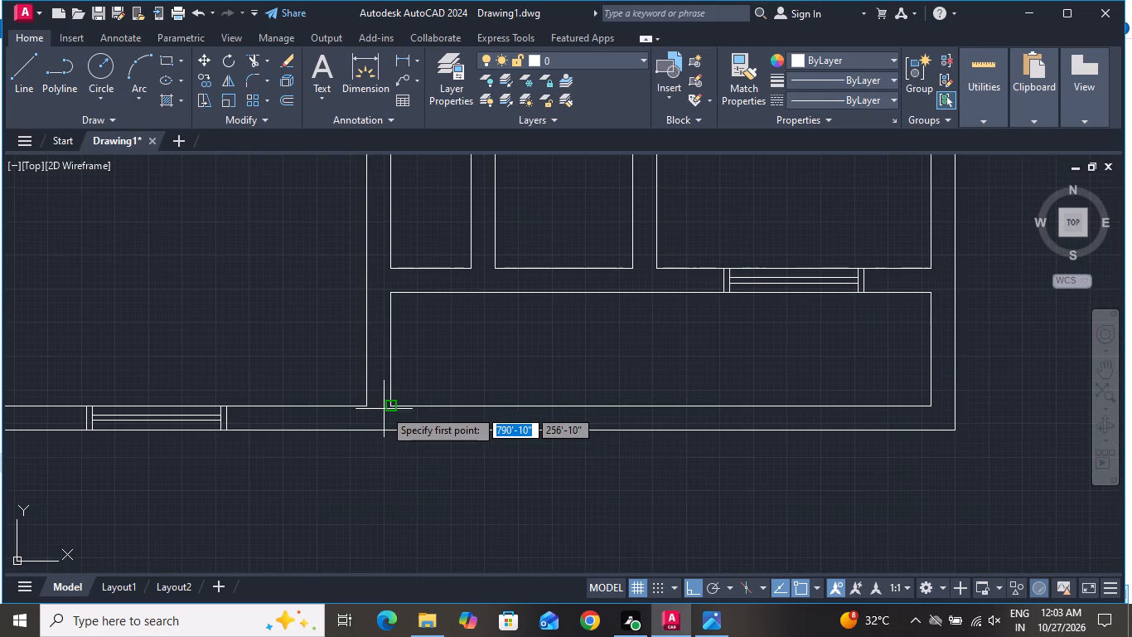
pyautogui.click(399, 406)
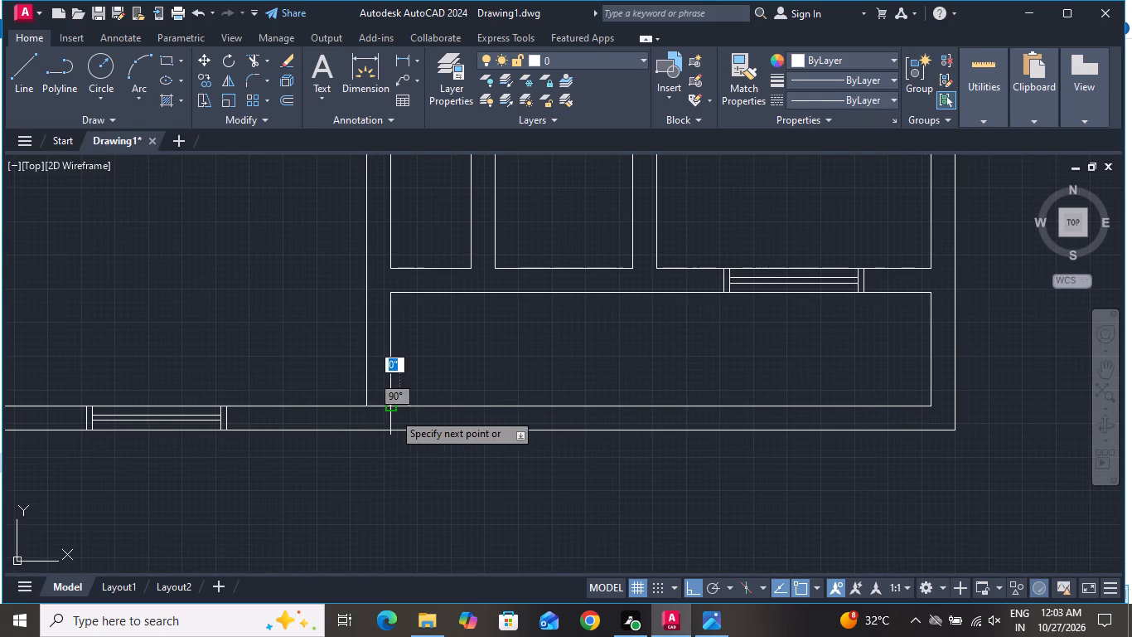
pyautogui.click(368, 404)
pyautogui.rightClick(368, 405)
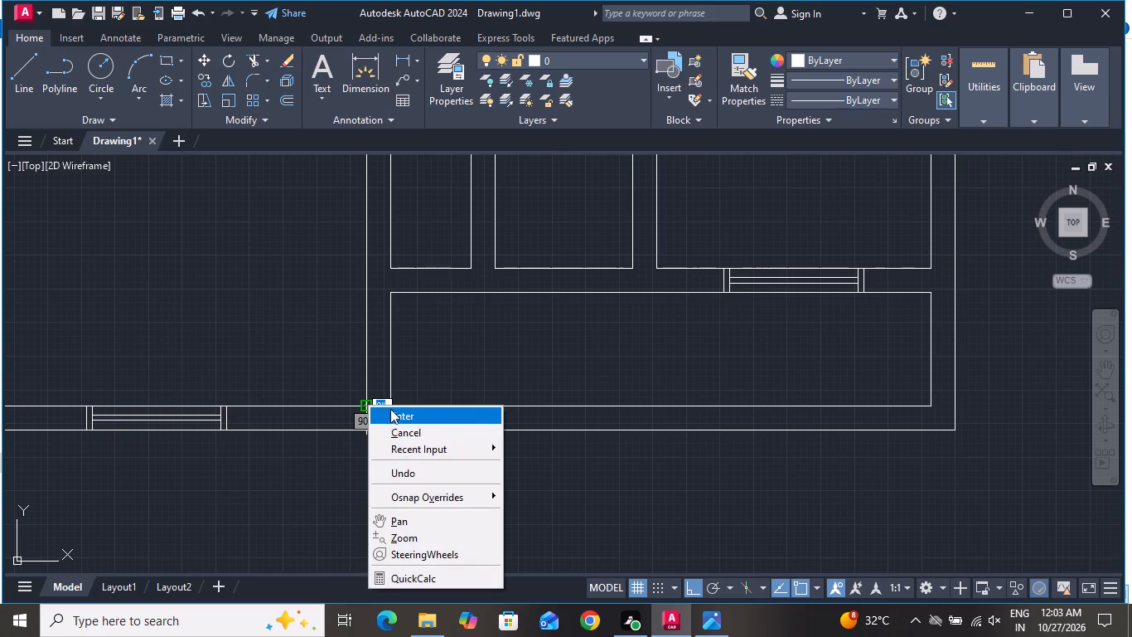
pyautogui.click(396, 421)
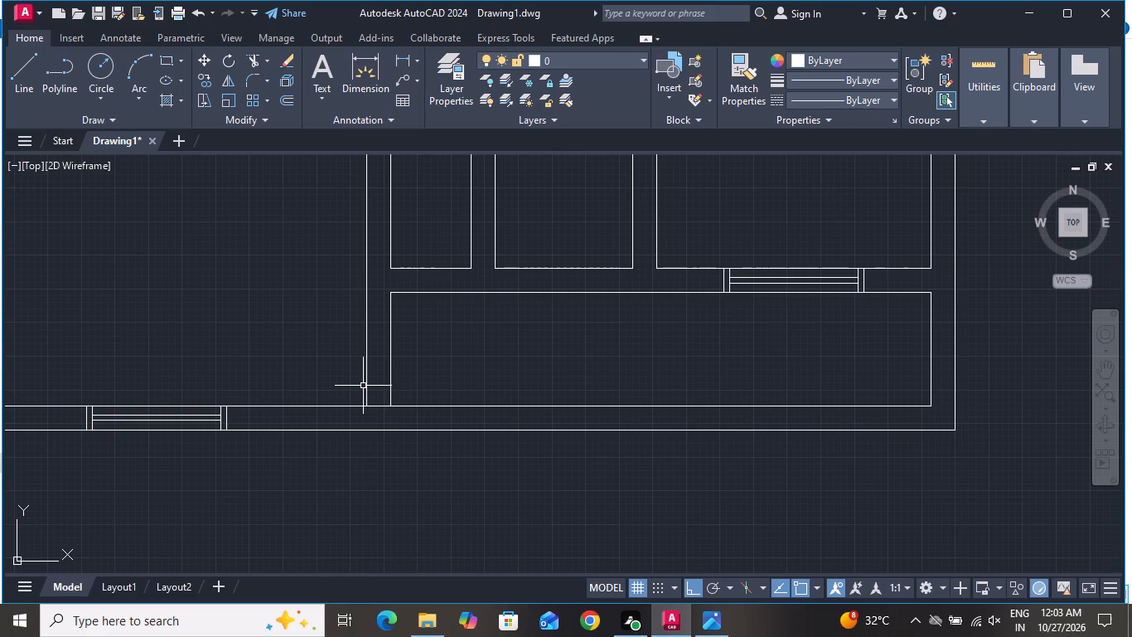
# Offset the horizontal line at the foot of that partition 3" to the north.
pyautogui.press('o')
pyautogui.press('space')
pyautogui.write('3"')
pyautogui.press('Return')
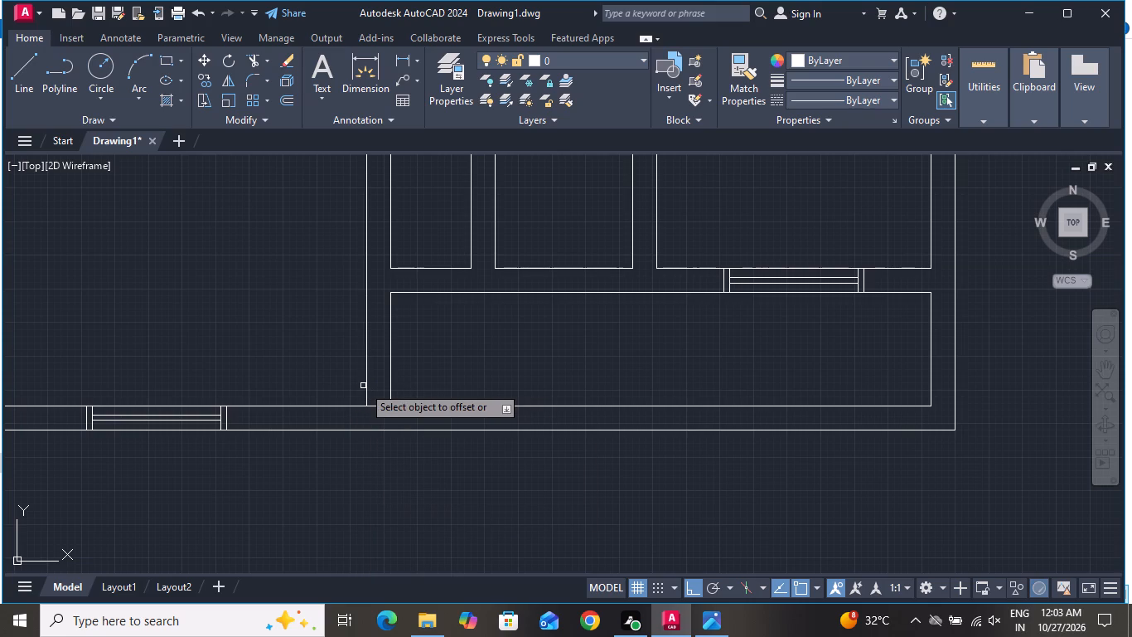
pyautogui.click(388, 406)
pyautogui.click(387, 386)
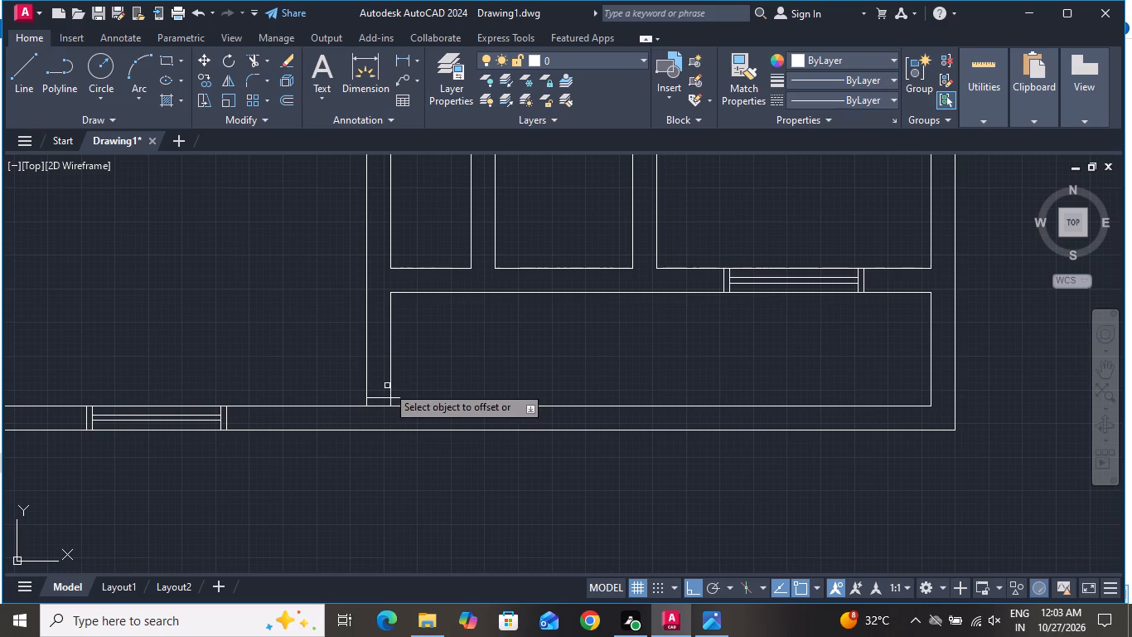
# Trim the end of the lower jamb line that overhangs the eastern face of the partition beside the long southern room.
pyautogui.rightClick(400, 375)
pyautogui.click(429, 396)
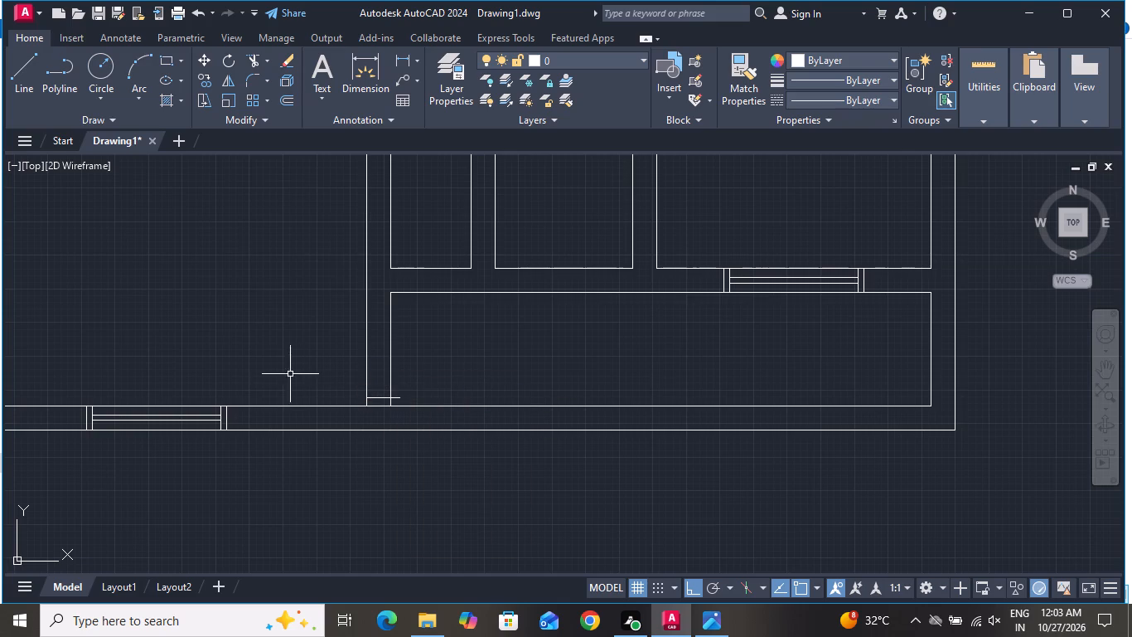
pyautogui.click(255, 56)
pyautogui.scroll(4, 373, 430)
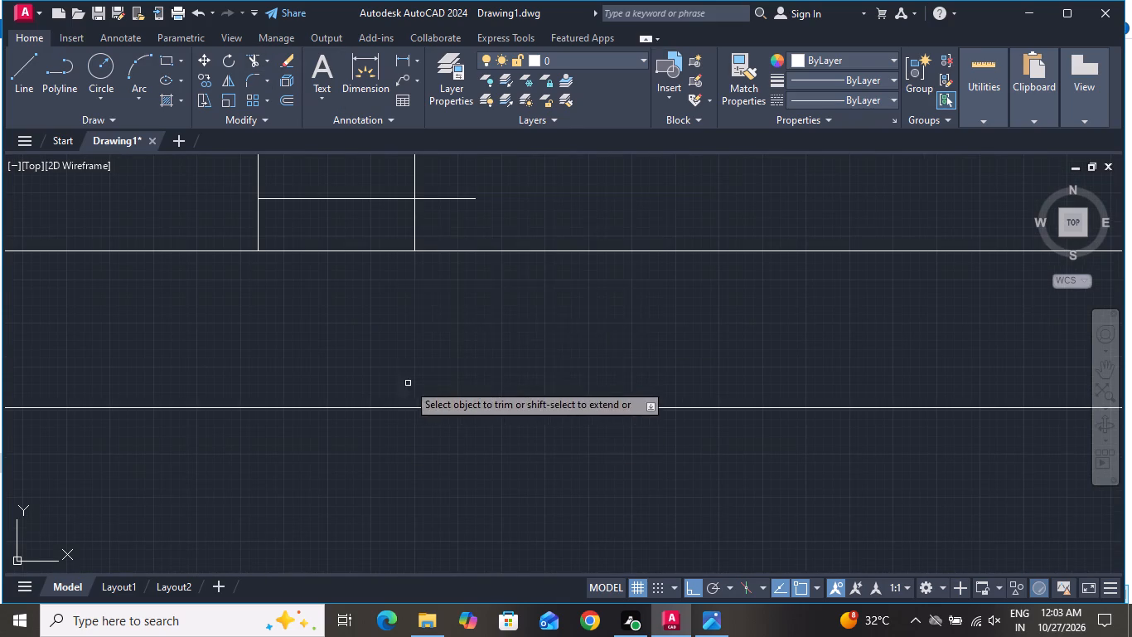
pyautogui.click(444, 177)
pyautogui.click(446, 225)
pyautogui.rightClick(448, 228)
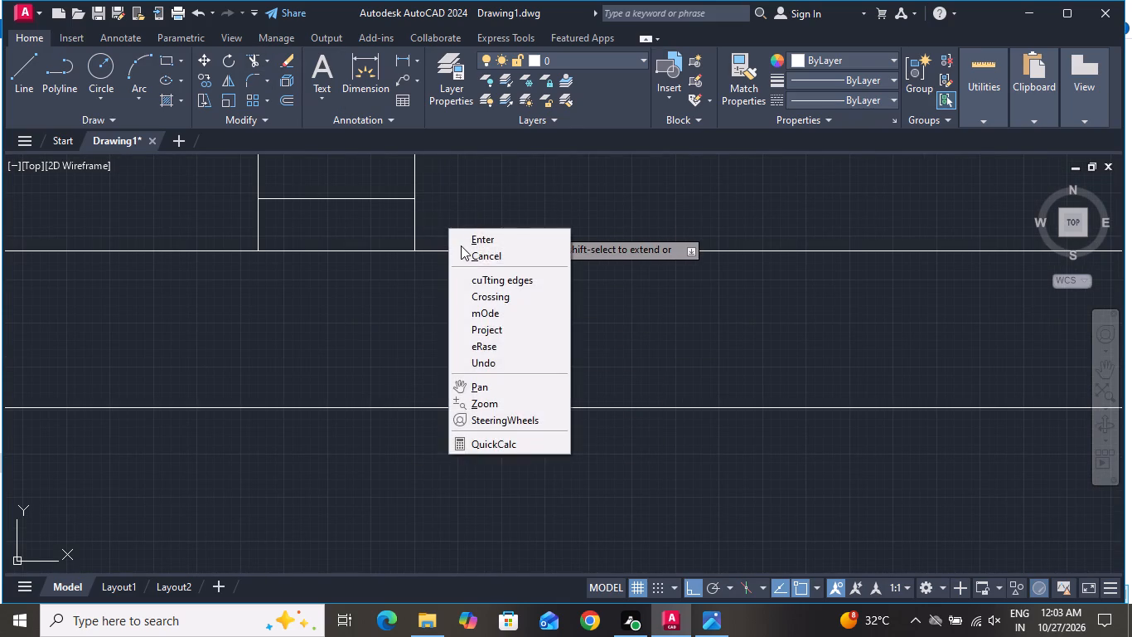
pyautogui.click(466, 255)
# Offset the lower jamb line in that partition 3' to the north to mark the door opening's other side.
pyautogui.scroll(-2, 474, 326)
pyautogui.write('O 3')
pyautogui.press("'")
pyautogui.press('Return')
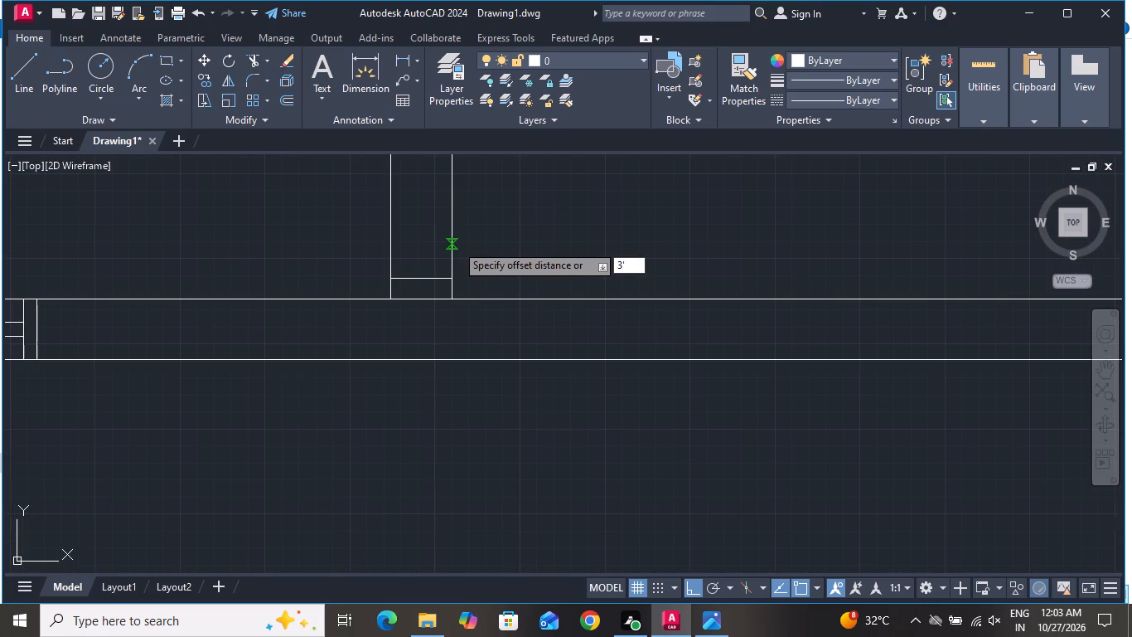
pyautogui.scroll(-3, 479, 430)
pyautogui.click(464, 356)
pyautogui.click(465, 327)
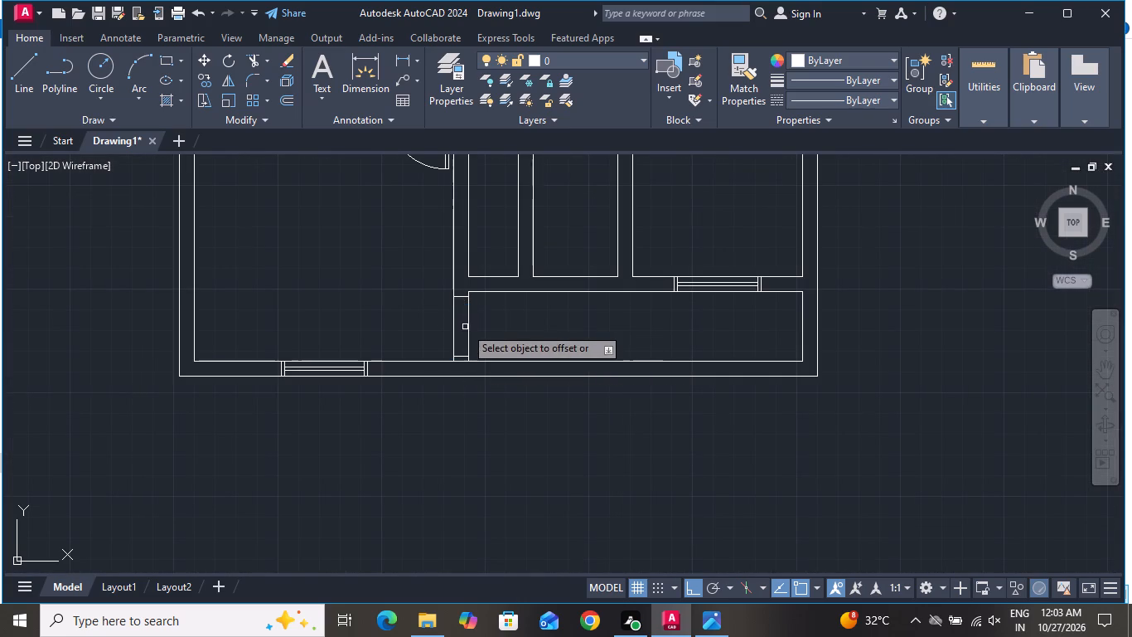
pyautogui.rightClick(509, 314)
pyautogui.click(538, 339)
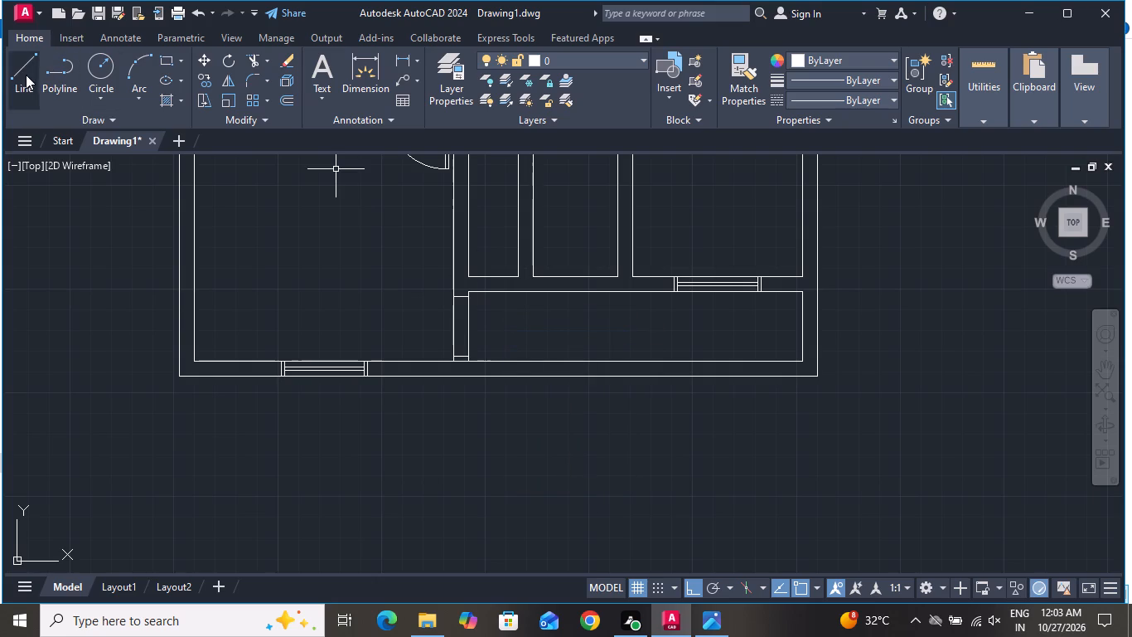
# Draw a 3' horizontal door leaf line westward from the midpoint of the lower jamb line into the southwest room.
pyautogui.click(26, 75)
pyautogui.scroll(3, 388, 315)
pyautogui.click(559, 449)
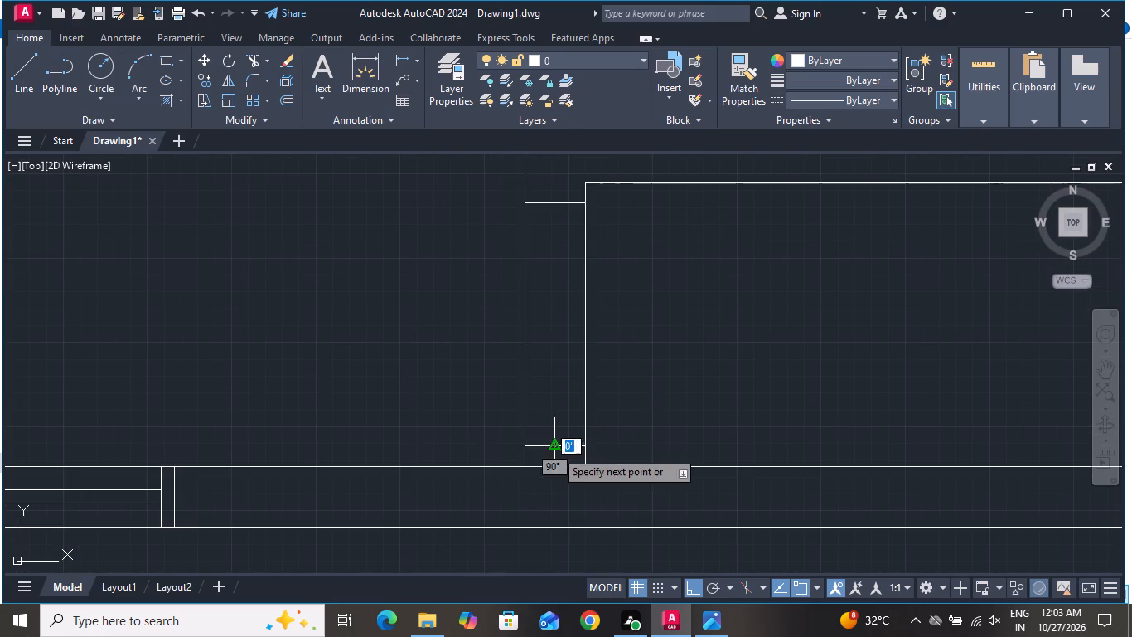
pyautogui.write("3'")
pyautogui.press('Return')
pyautogui.rightClick(298, 275)
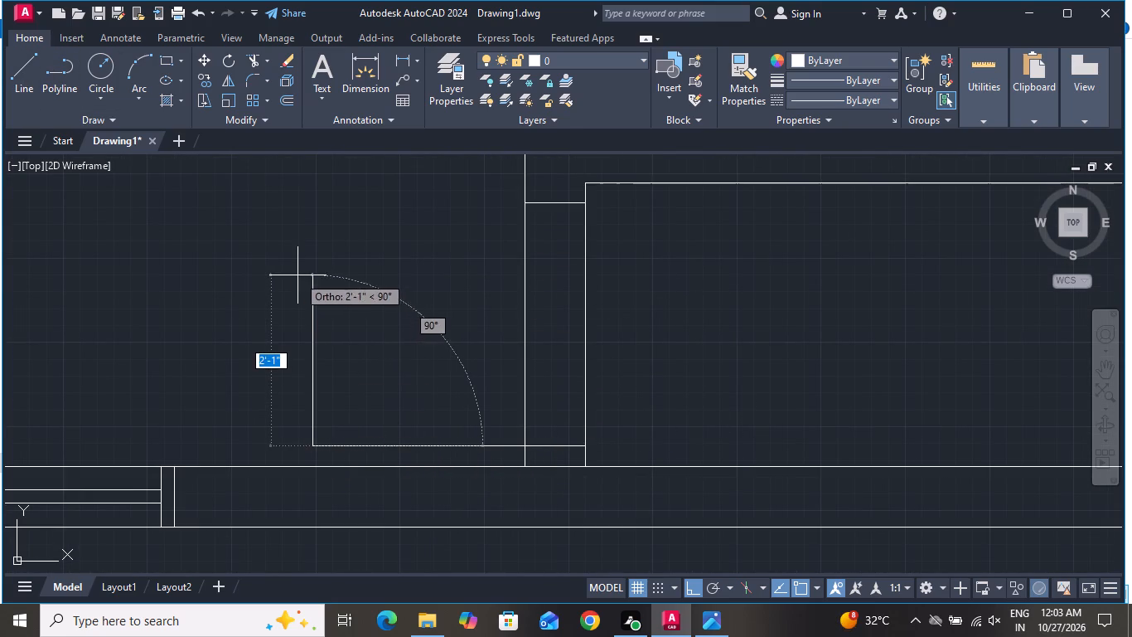
pyautogui.click(336, 305)
# Offset the 3' door leaf line 2" to the north to give the leaf its thickness.
pyautogui.write('O 2')
pyautogui.hotkey('shift', '"')
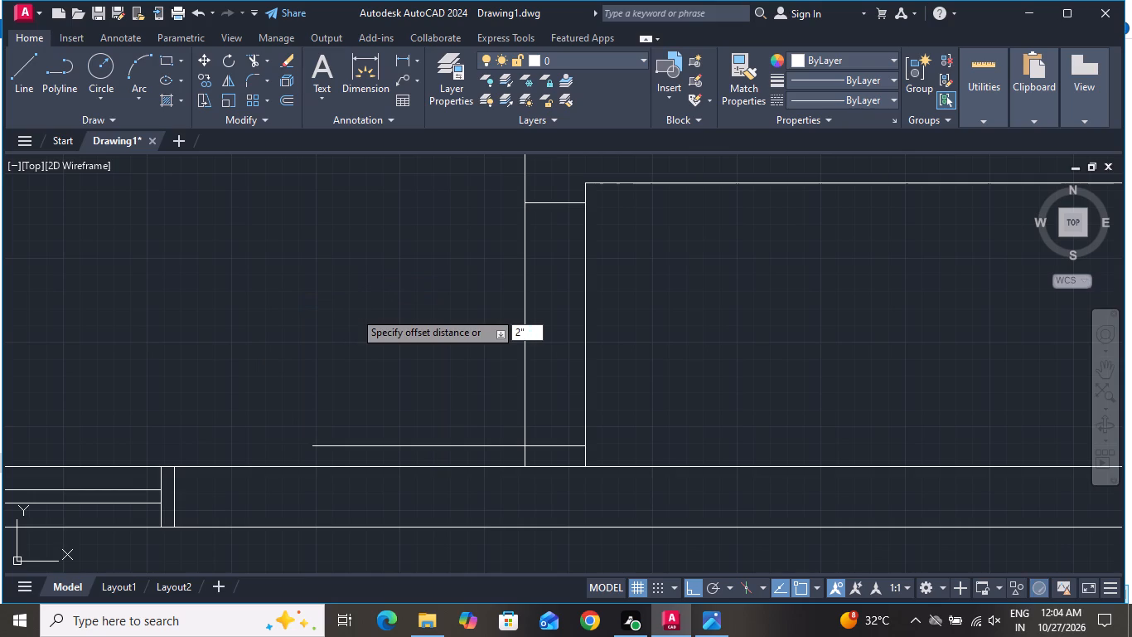
pyautogui.press('Return')
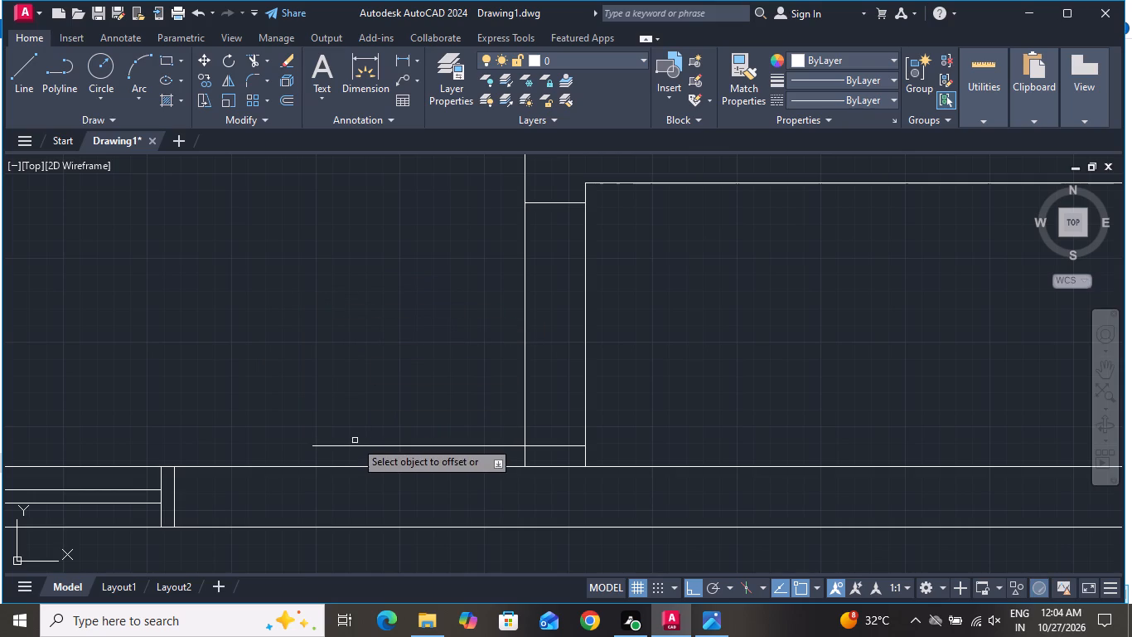
pyautogui.click(361, 446)
pyautogui.click(363, 429)
pyautogui.rightClick(364, 407)
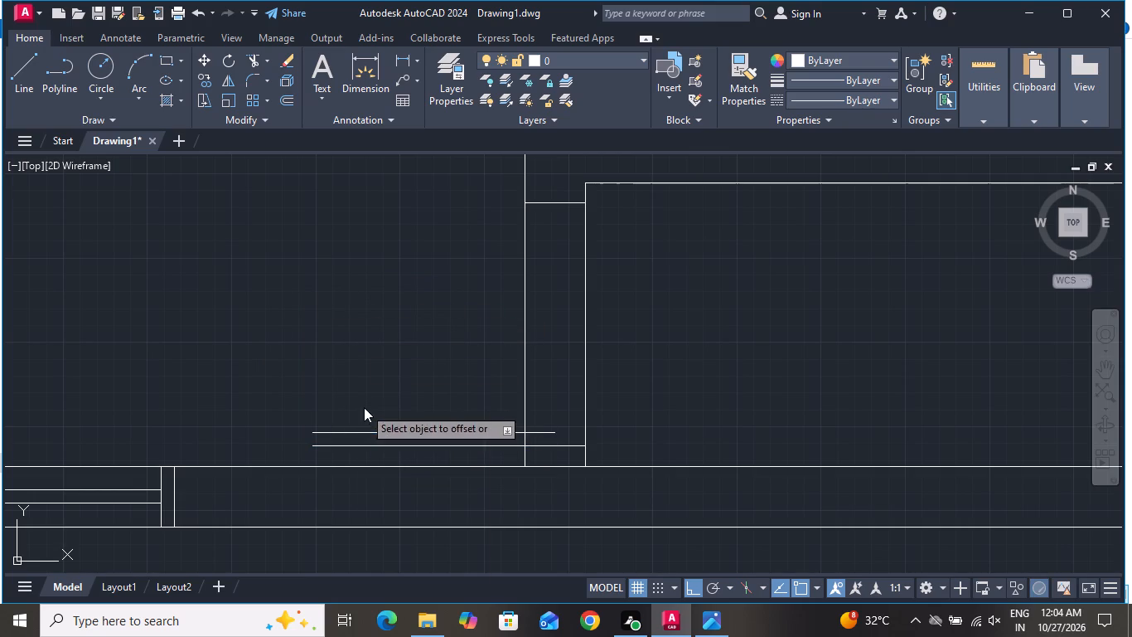
pyautogui.click(382, 430)
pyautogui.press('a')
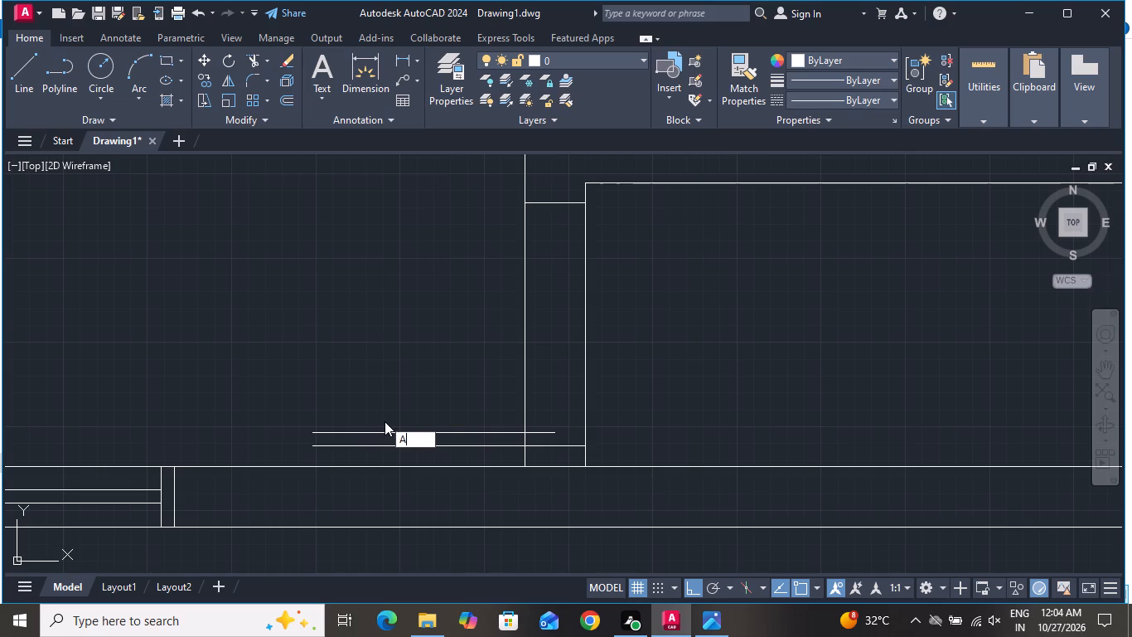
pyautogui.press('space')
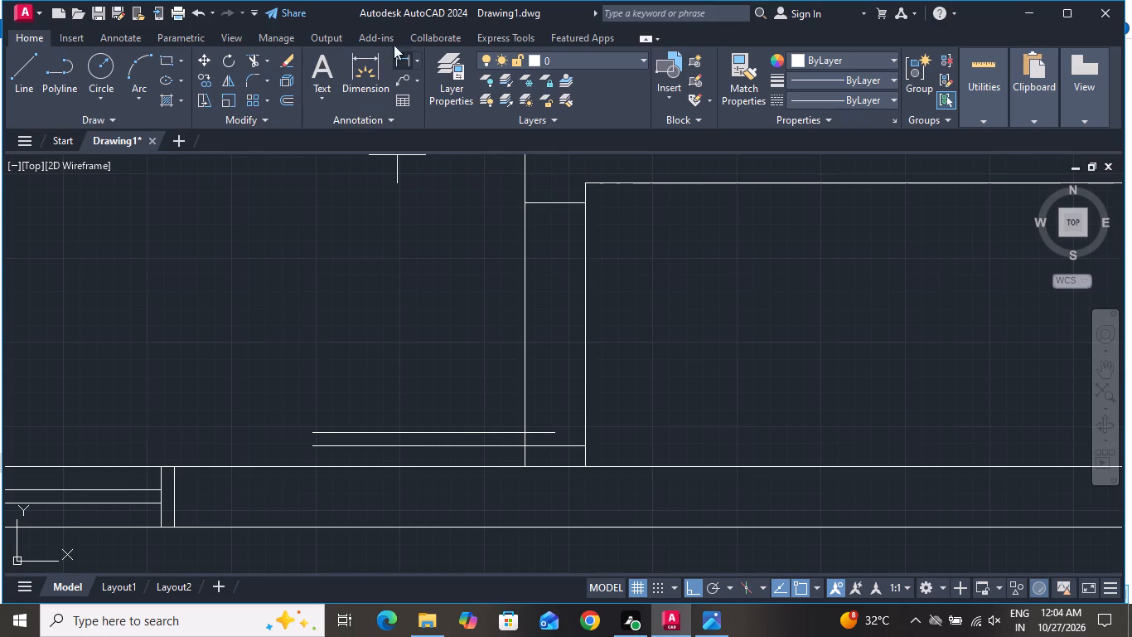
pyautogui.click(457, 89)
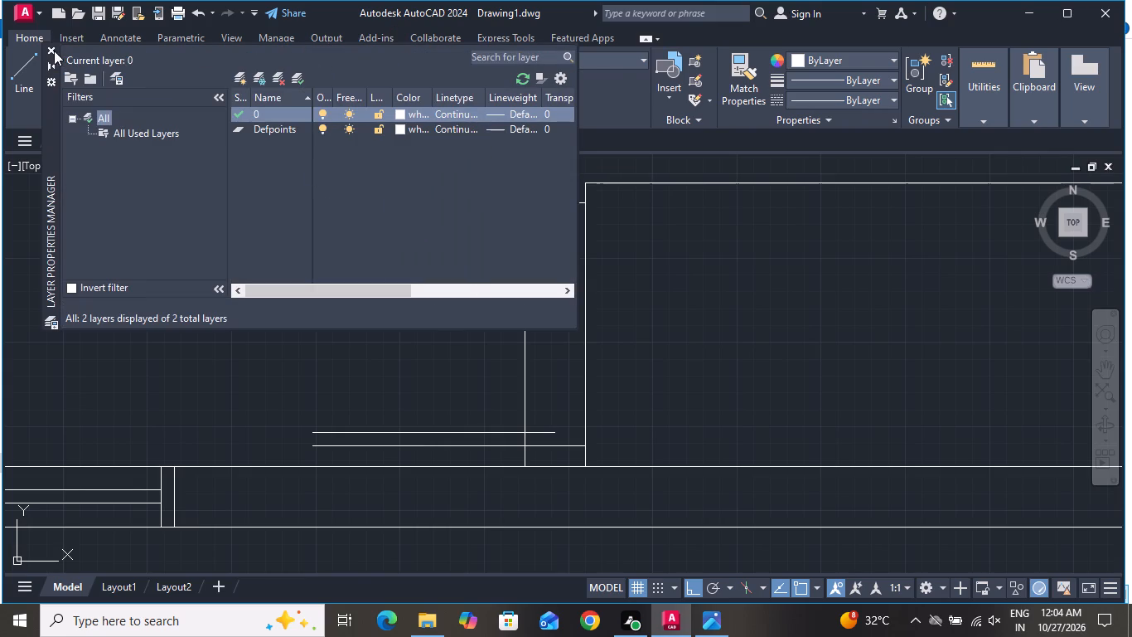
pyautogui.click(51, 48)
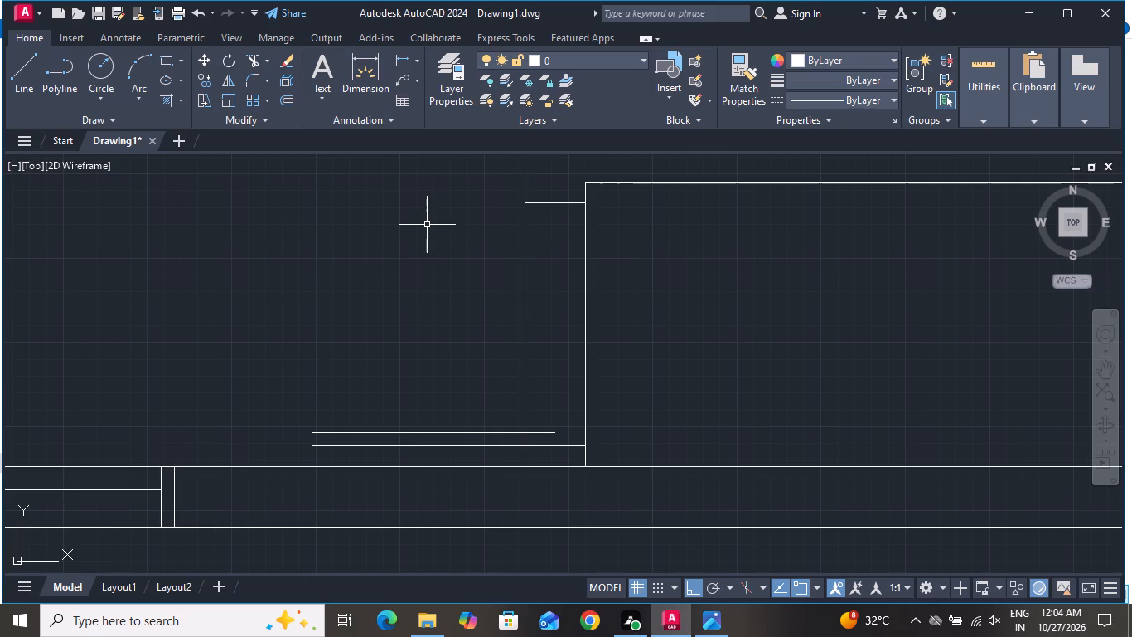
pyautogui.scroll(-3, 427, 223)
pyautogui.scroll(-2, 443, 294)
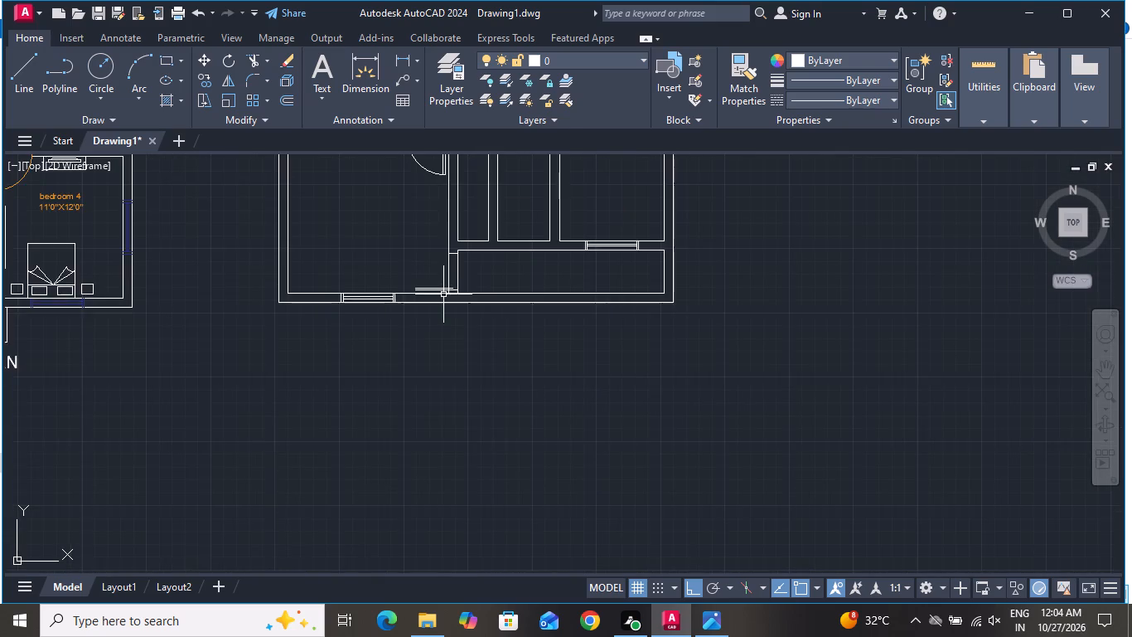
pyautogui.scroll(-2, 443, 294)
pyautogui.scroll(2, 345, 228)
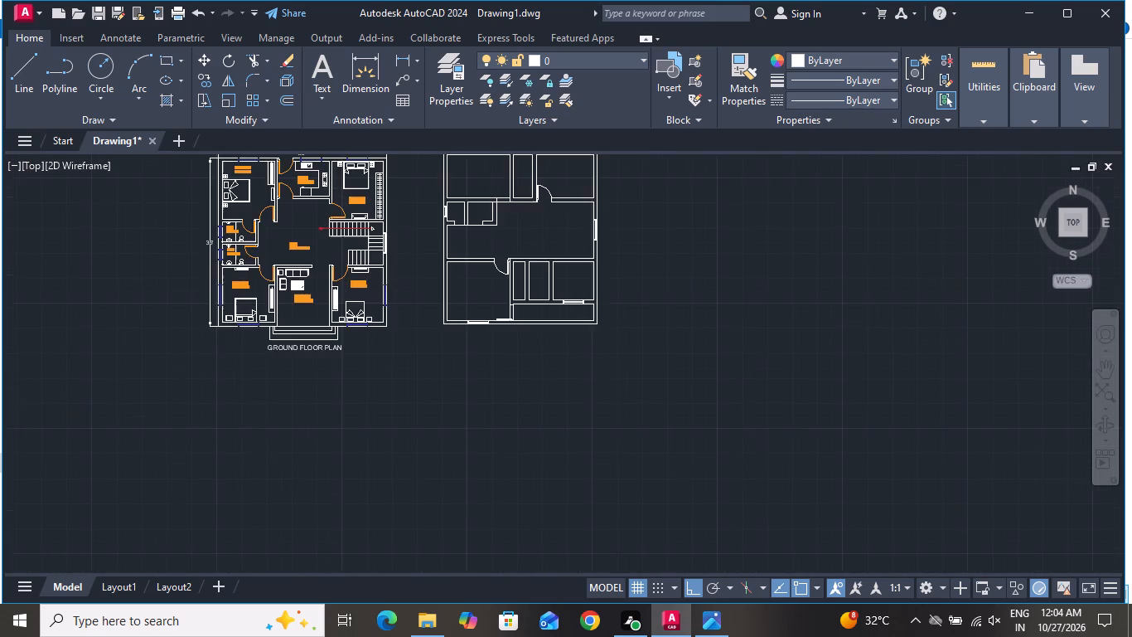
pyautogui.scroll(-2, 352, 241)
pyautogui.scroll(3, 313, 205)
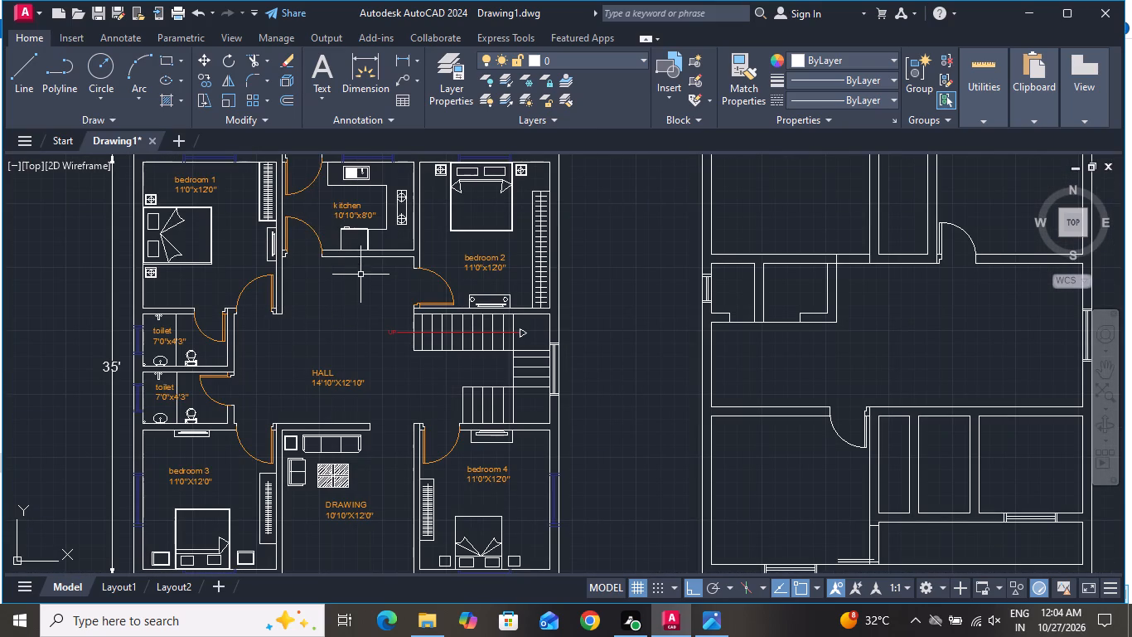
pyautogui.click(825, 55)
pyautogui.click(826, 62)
# Create a new layer named WAL with index color 230.
pyautogui.click(459, 75)
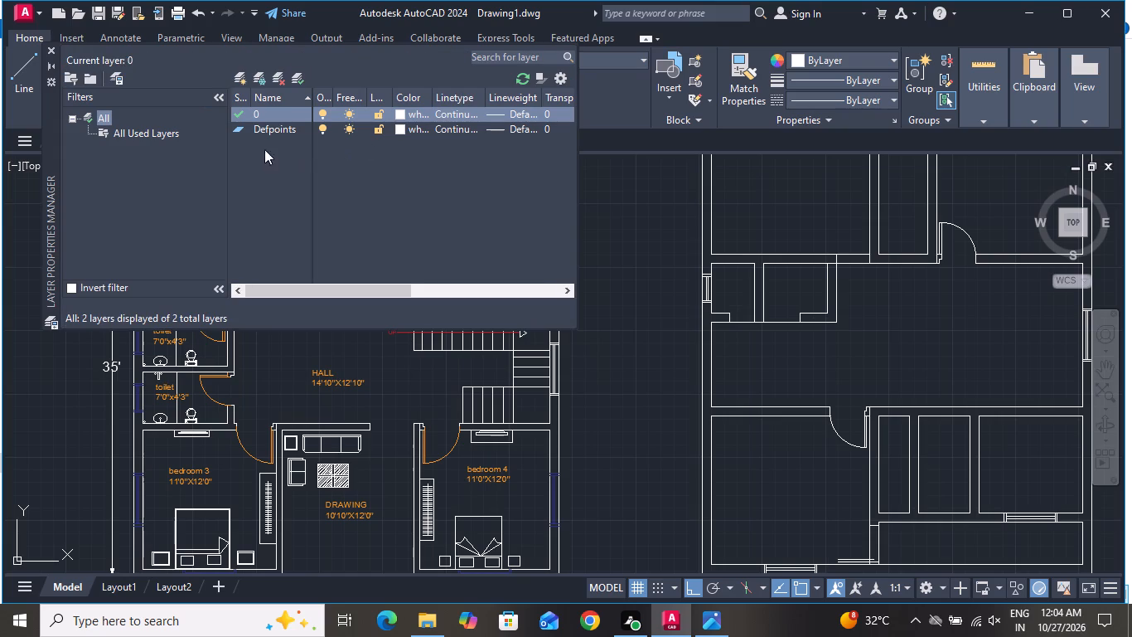
pyautogui.click(264, 78)
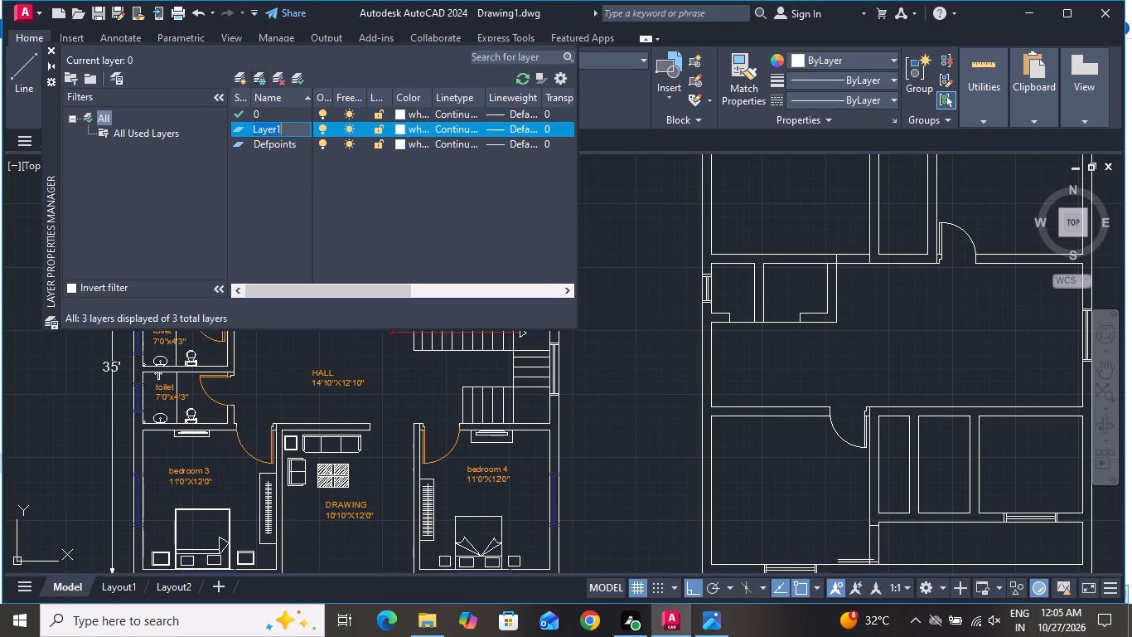
pyautogui.press('BackSpace')
pyautogui.press('BackSpace')
pyautogui.write('WAL')
pyautogui.click(404, 130)
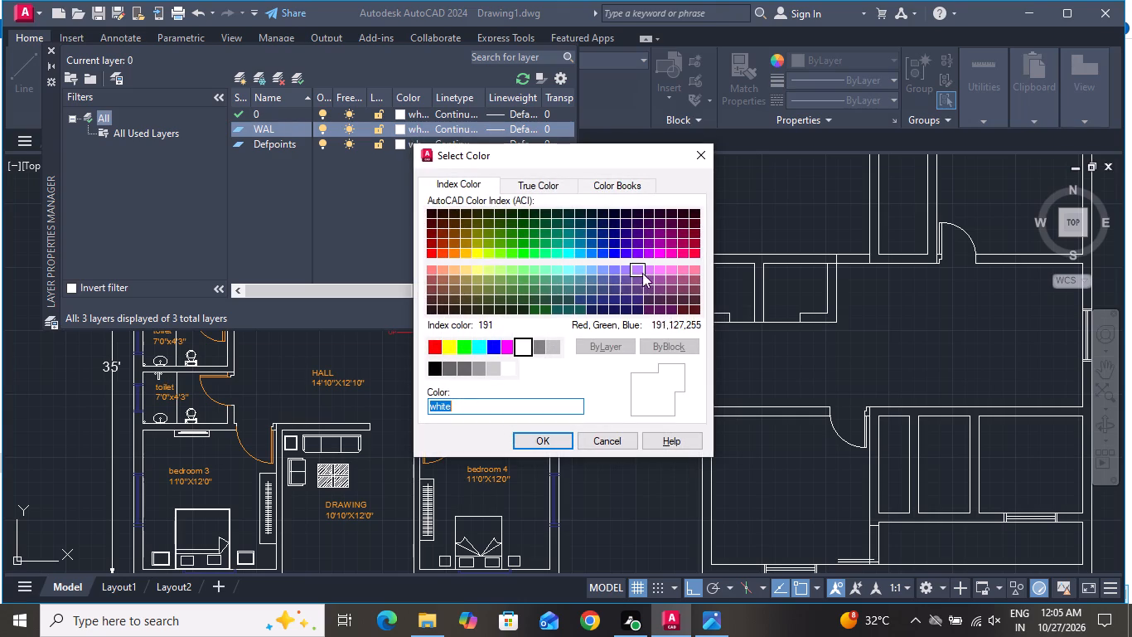
pyautogui.click(691, 254)
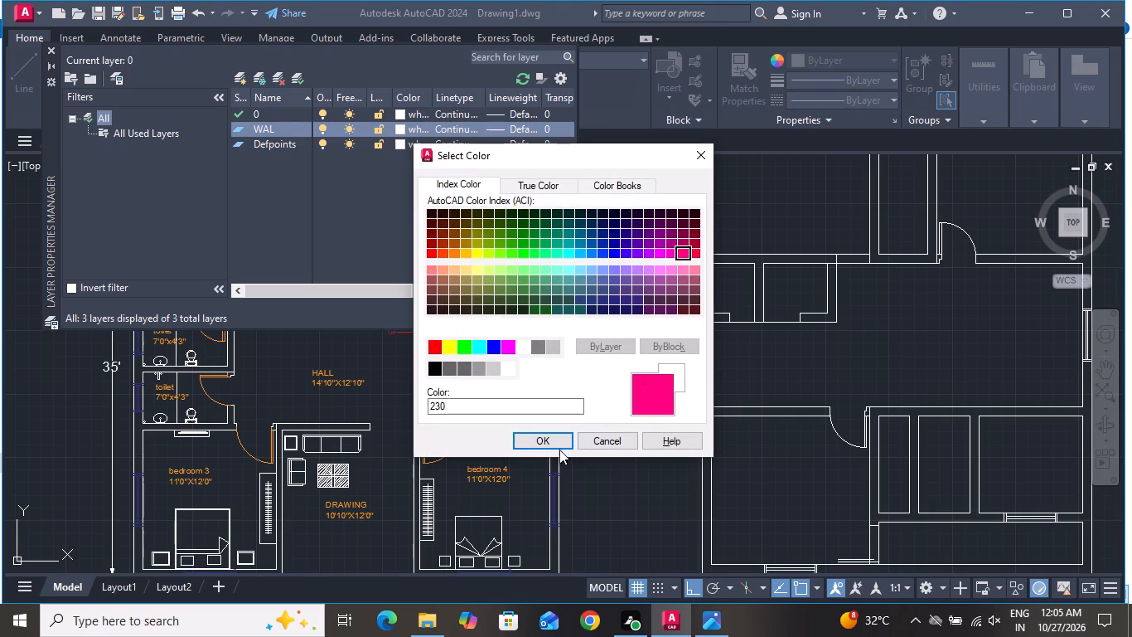
pyautogui.click(538, 445)
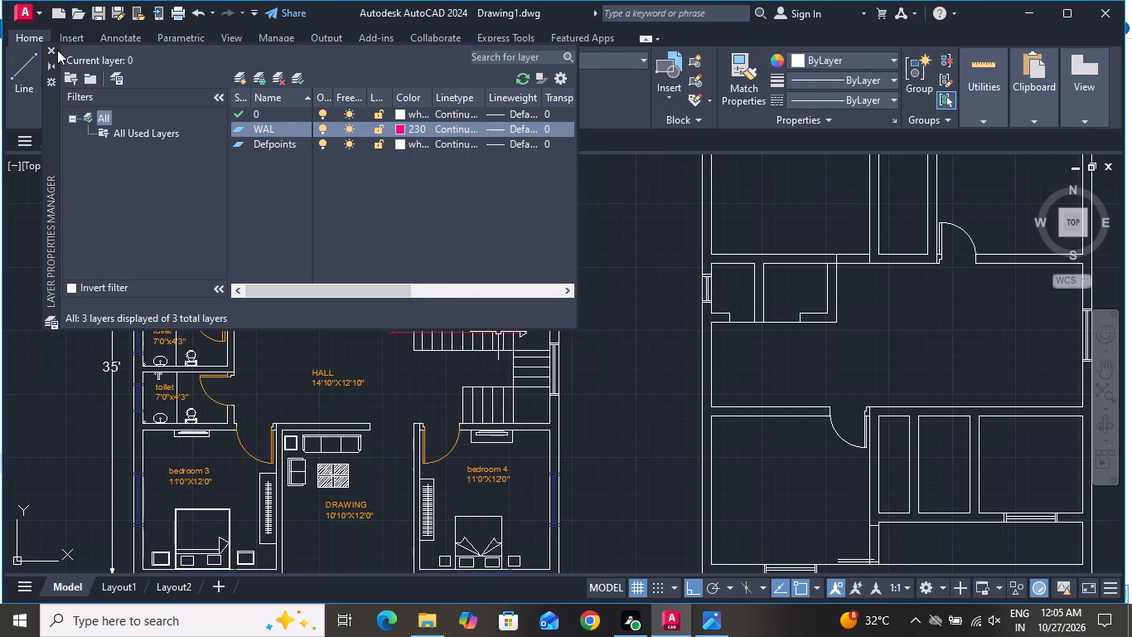
pyautogui.click(51, 48)
# Make WAL the current layer.
pyautogui.click(577, 62)
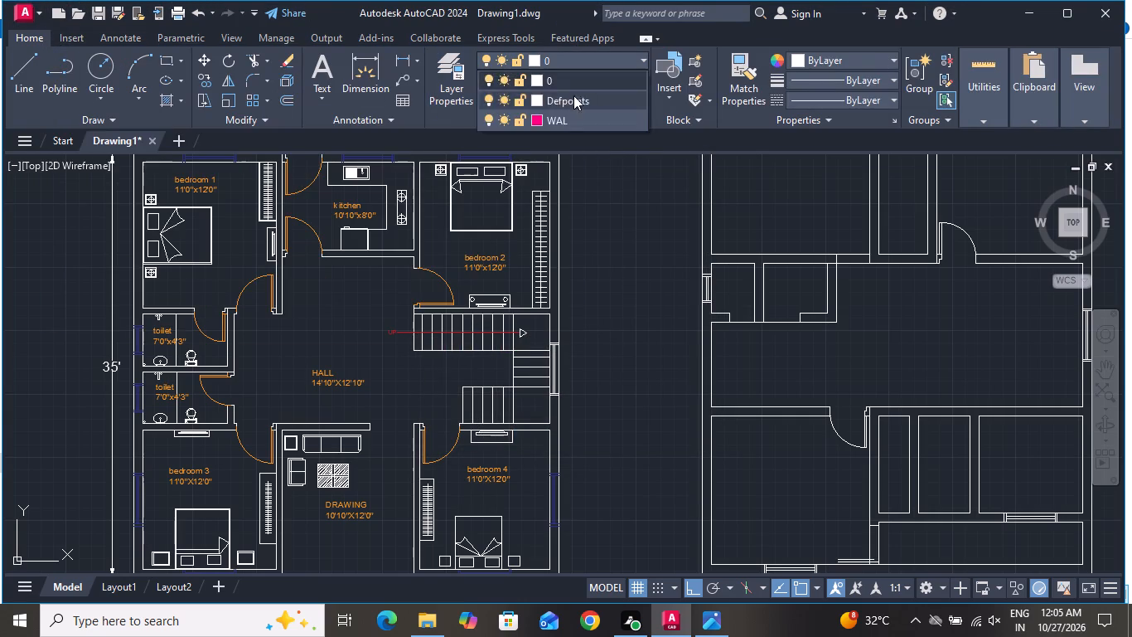
pyautogui.click(570, 123)
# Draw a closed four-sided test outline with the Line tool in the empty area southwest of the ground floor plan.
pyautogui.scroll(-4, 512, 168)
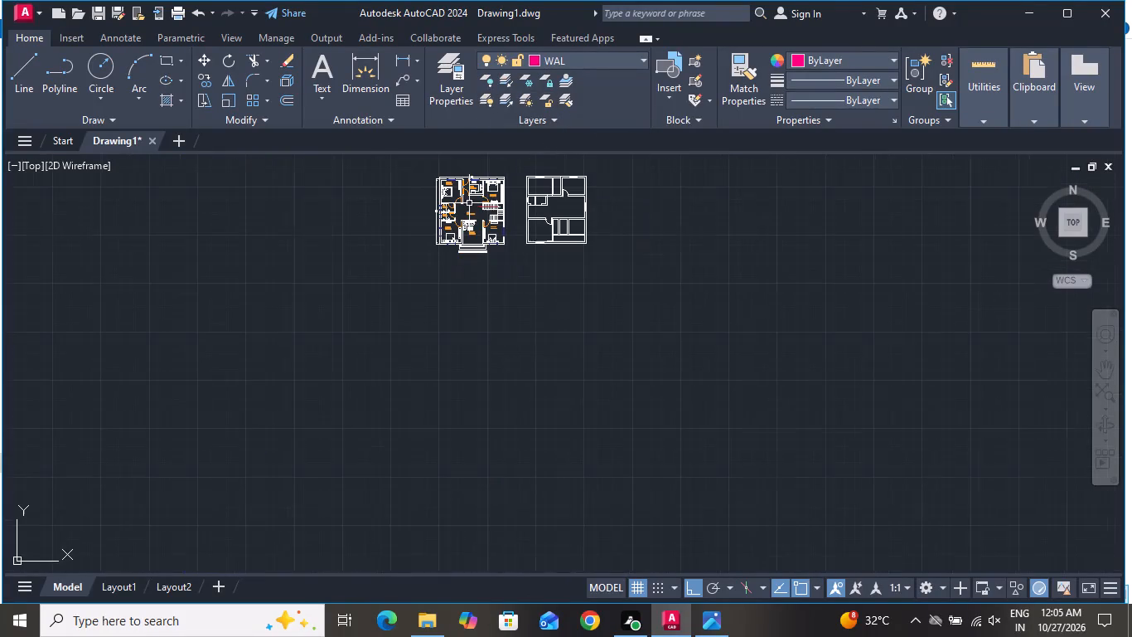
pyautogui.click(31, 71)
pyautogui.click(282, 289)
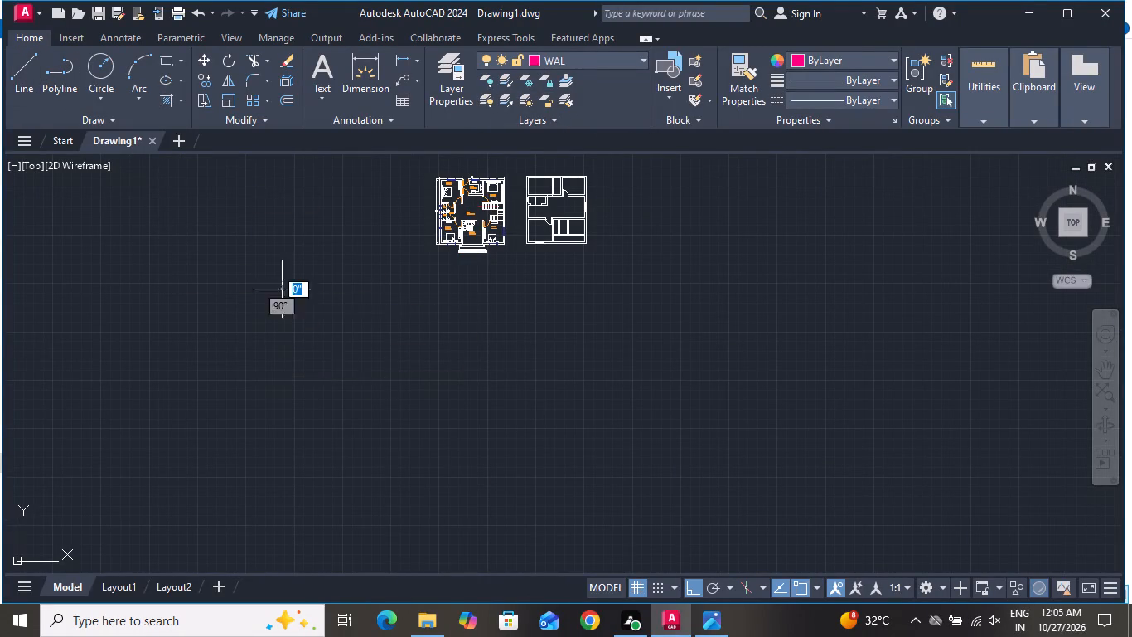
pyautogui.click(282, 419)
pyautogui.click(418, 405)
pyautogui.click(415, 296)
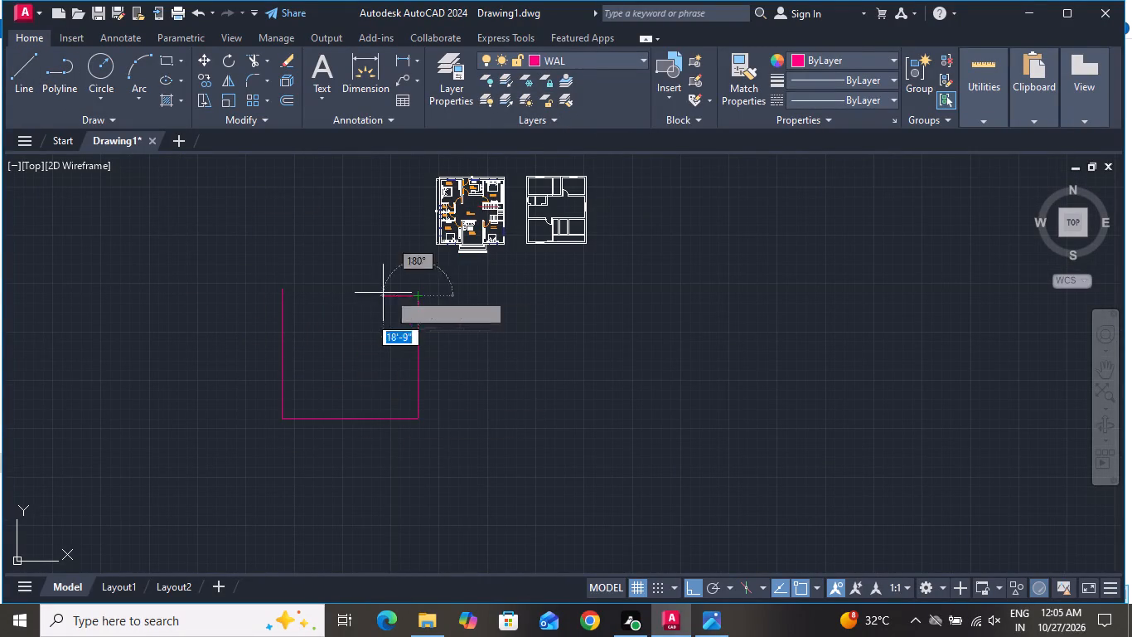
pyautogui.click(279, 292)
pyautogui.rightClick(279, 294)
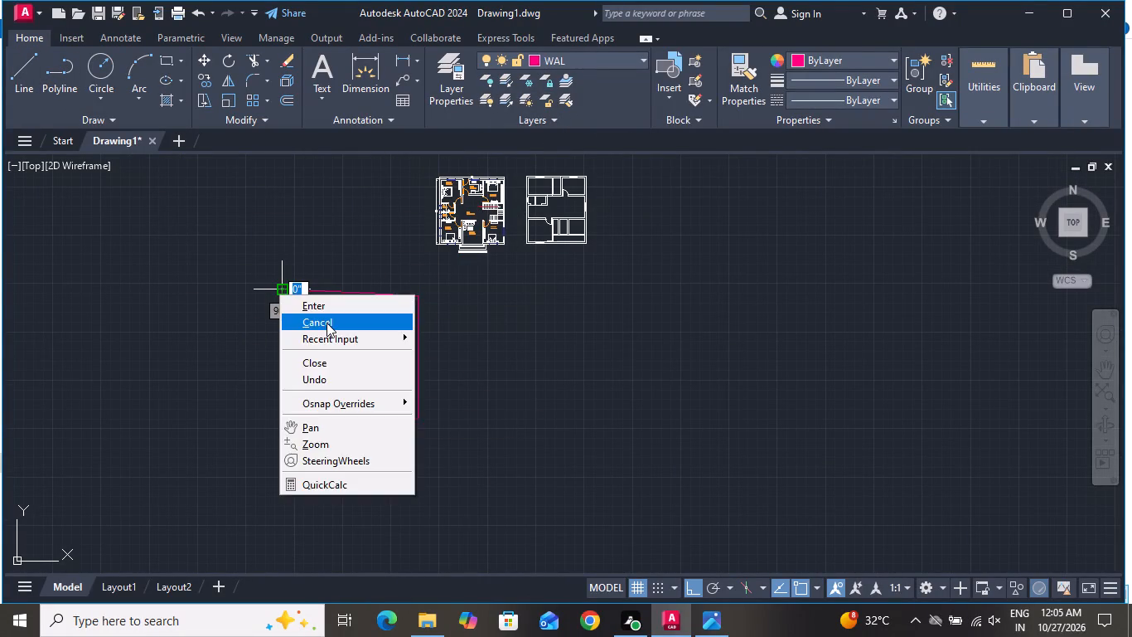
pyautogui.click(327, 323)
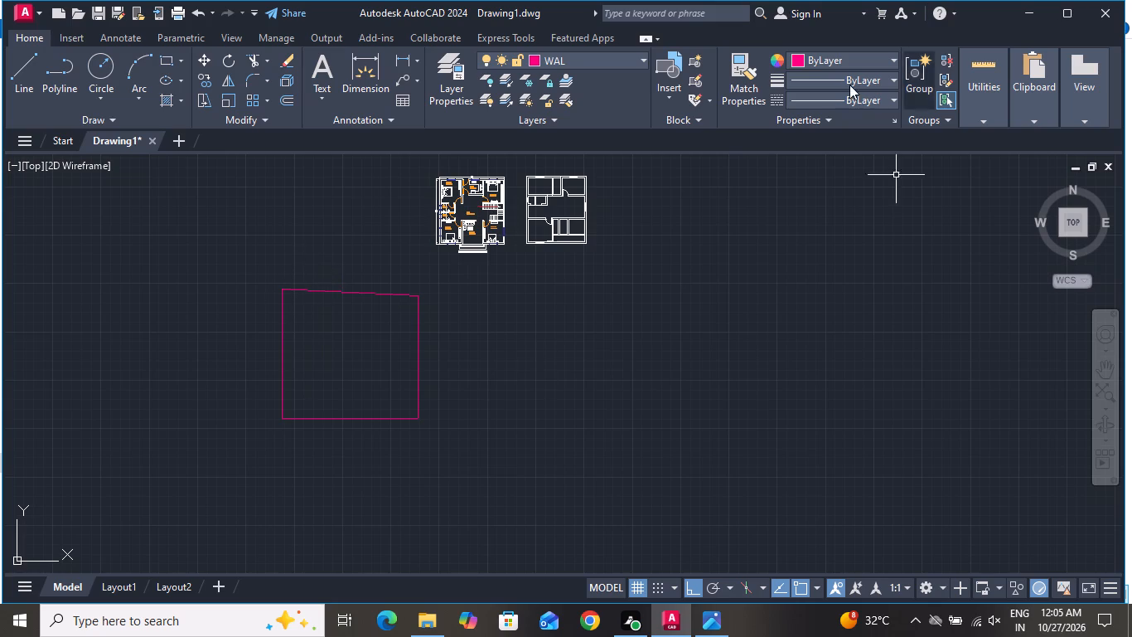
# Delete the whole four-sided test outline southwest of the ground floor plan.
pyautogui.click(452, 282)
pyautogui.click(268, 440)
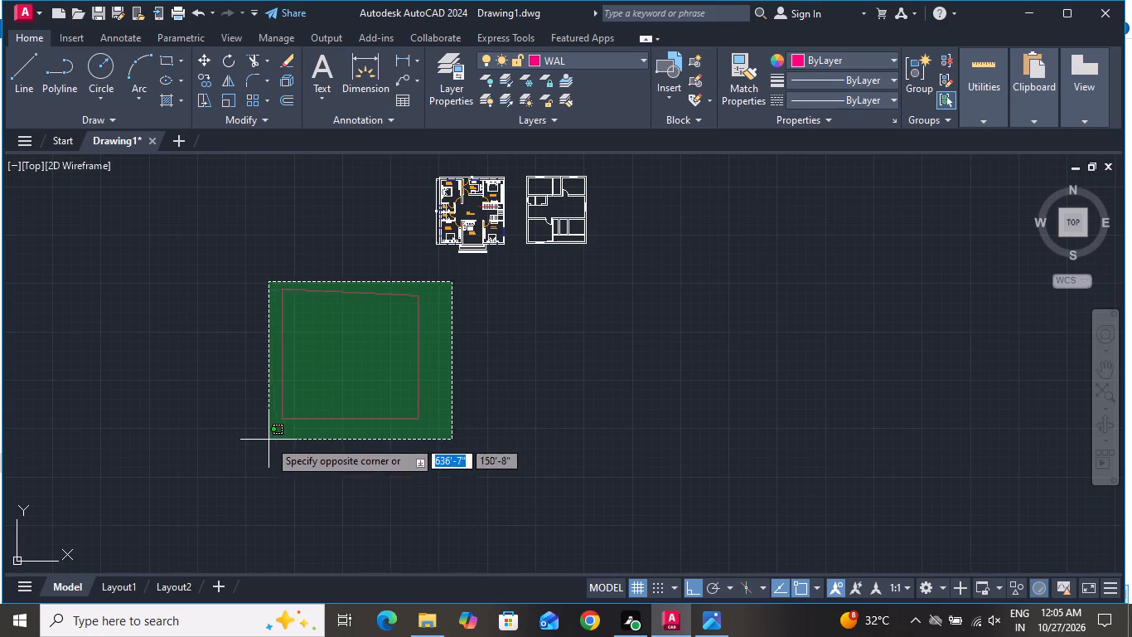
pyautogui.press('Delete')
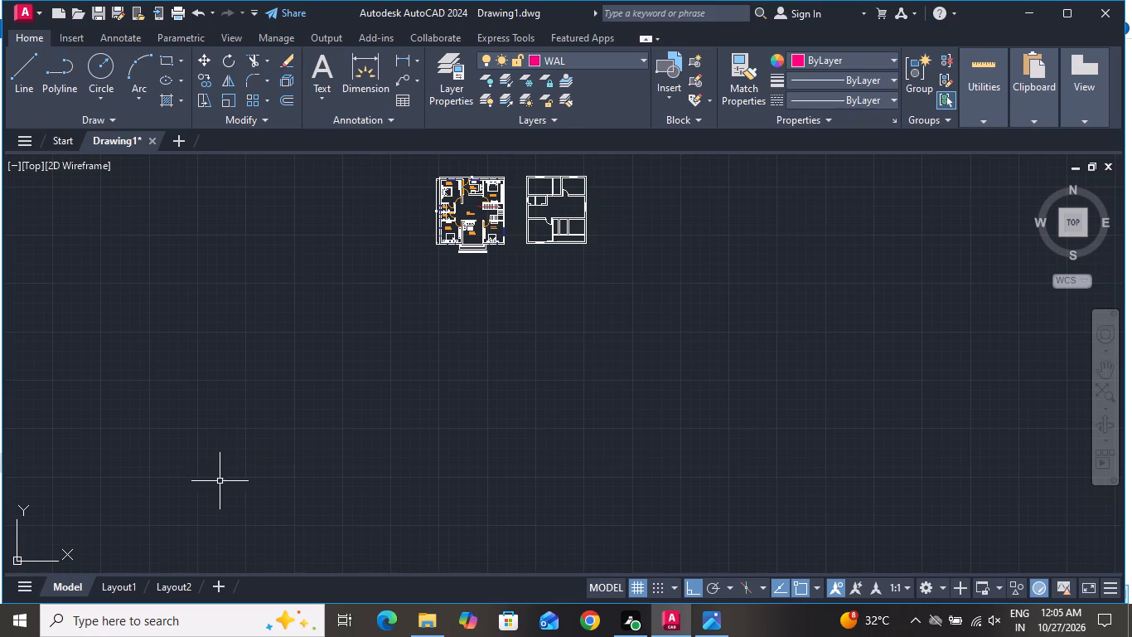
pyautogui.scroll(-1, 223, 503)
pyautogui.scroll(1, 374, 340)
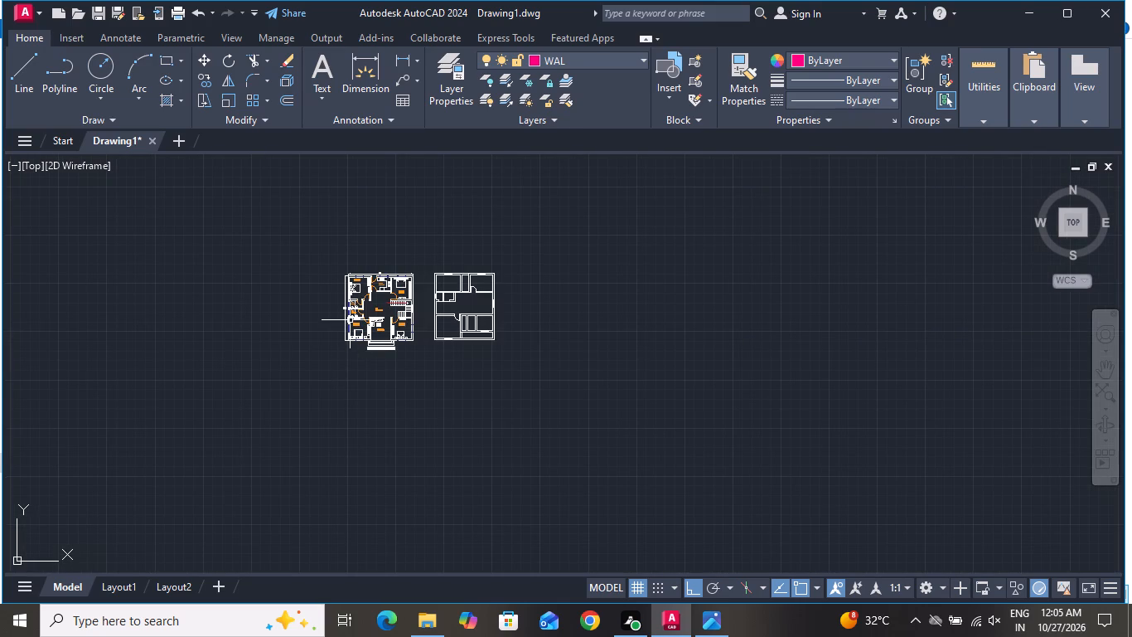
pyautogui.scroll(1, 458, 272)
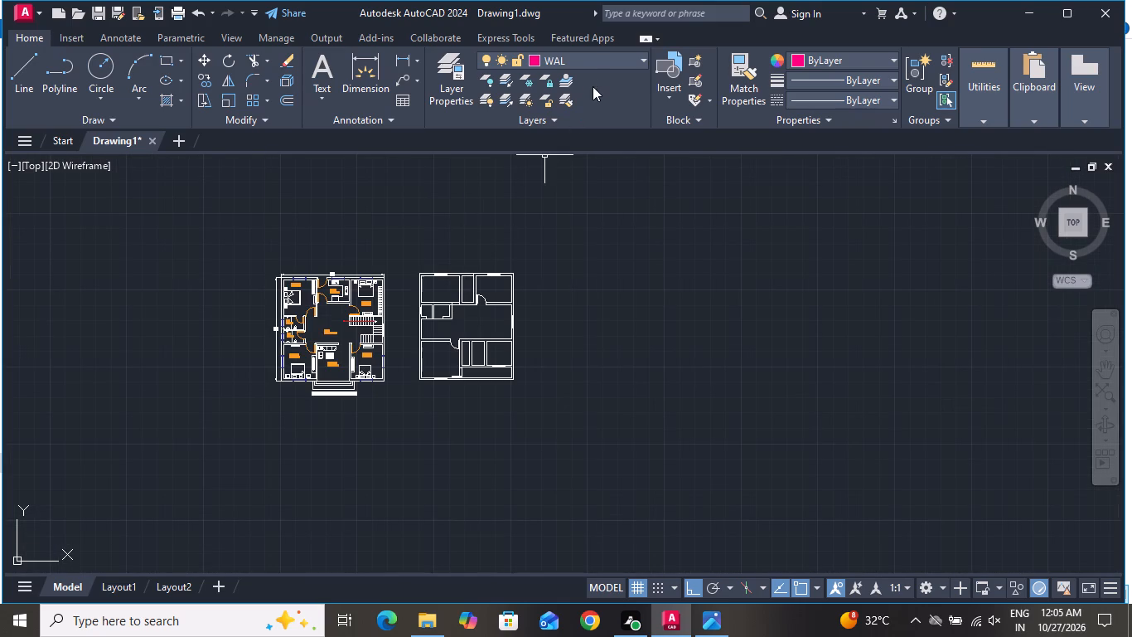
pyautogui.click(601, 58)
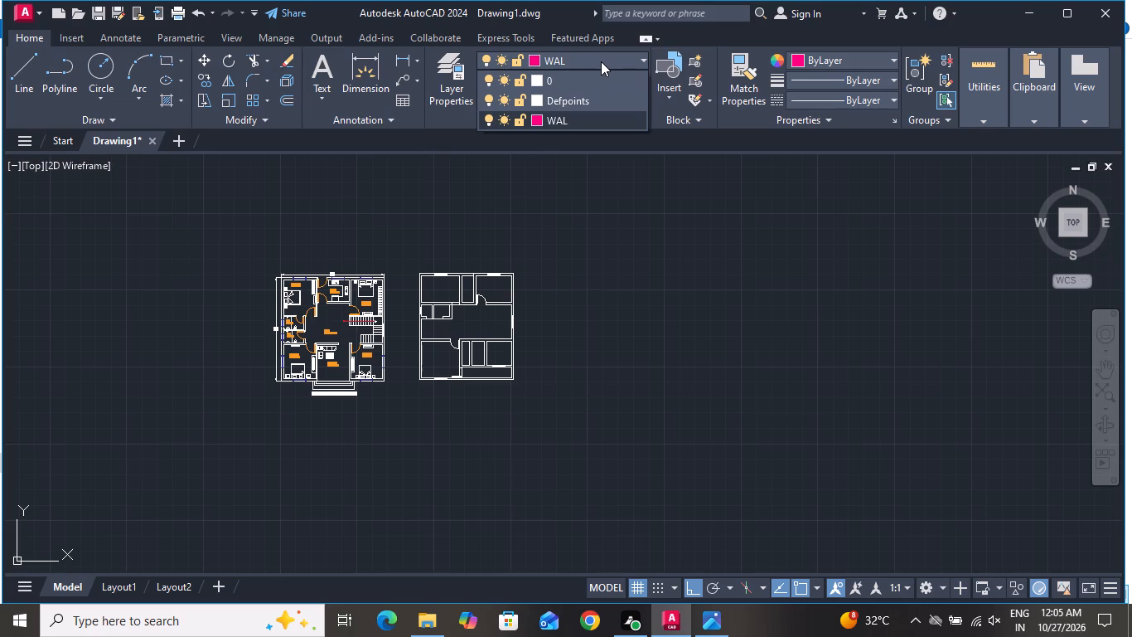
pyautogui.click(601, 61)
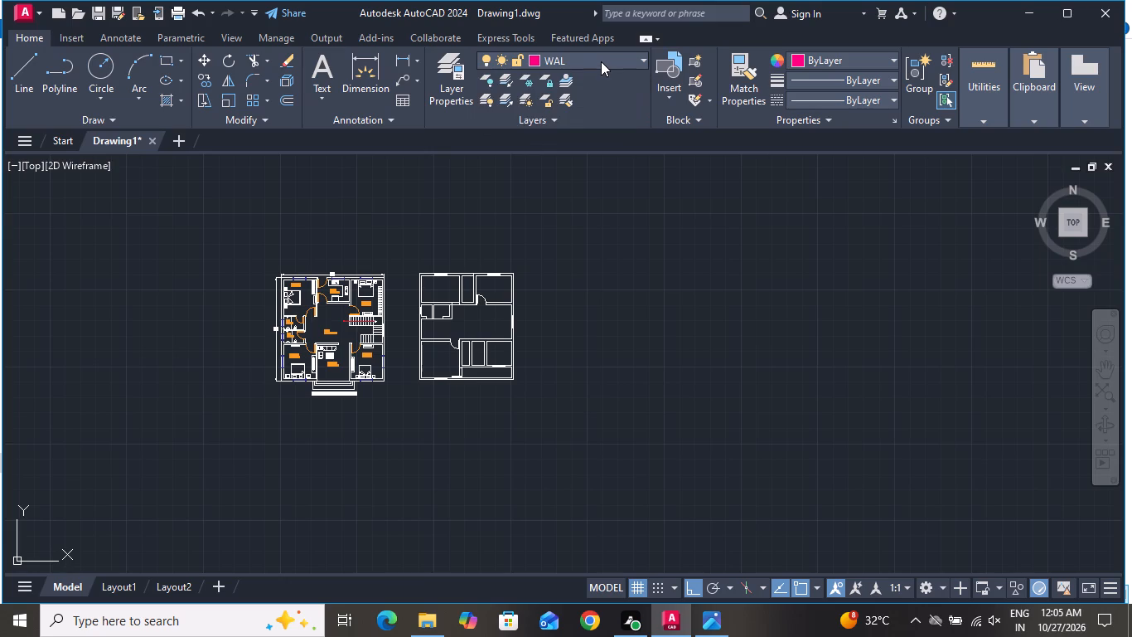
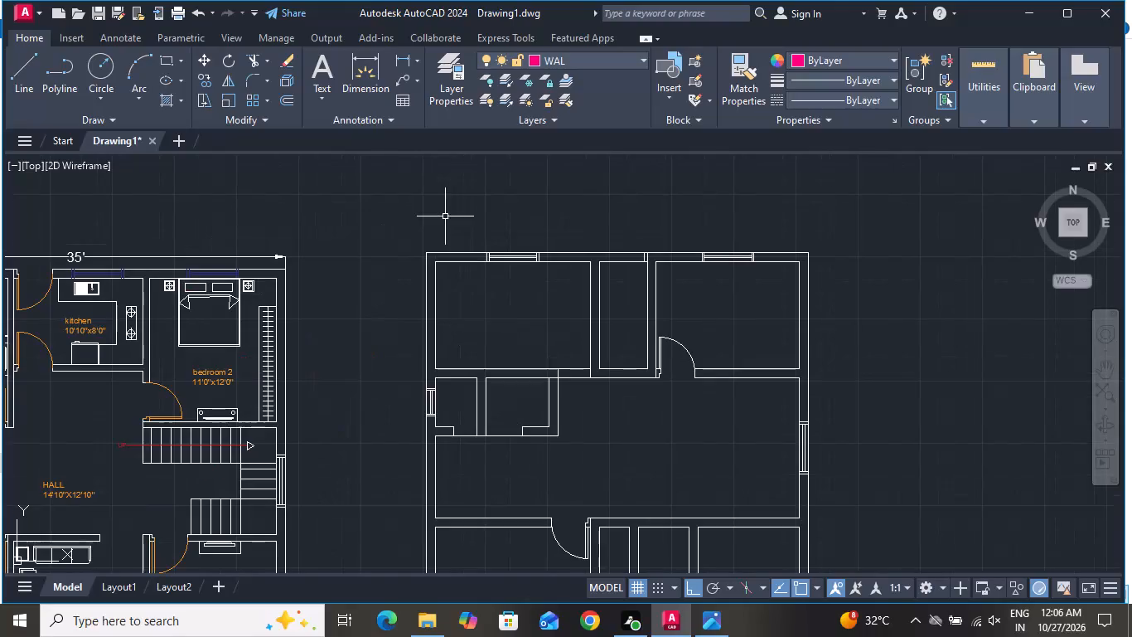
# Draw a three-point swing arc from the upper jamb to the free end of the door leaf beside the southern strip.
pyautogui.scroll(-1, 565, 255)
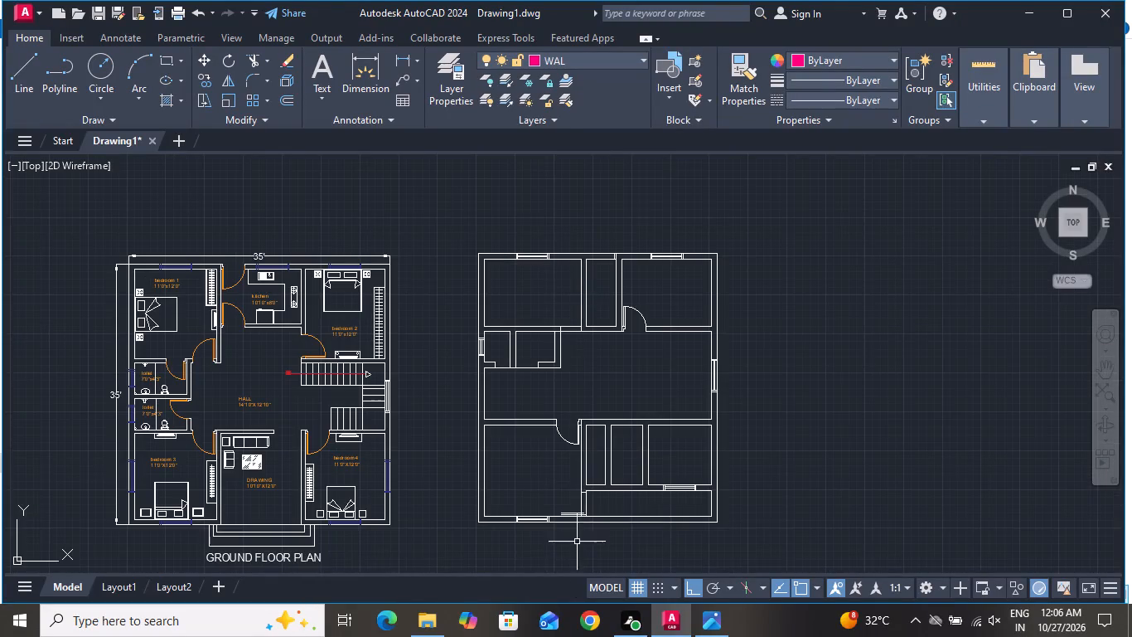
pyautogui.scroll(3, 568, 573)
pyautogui.press('a')
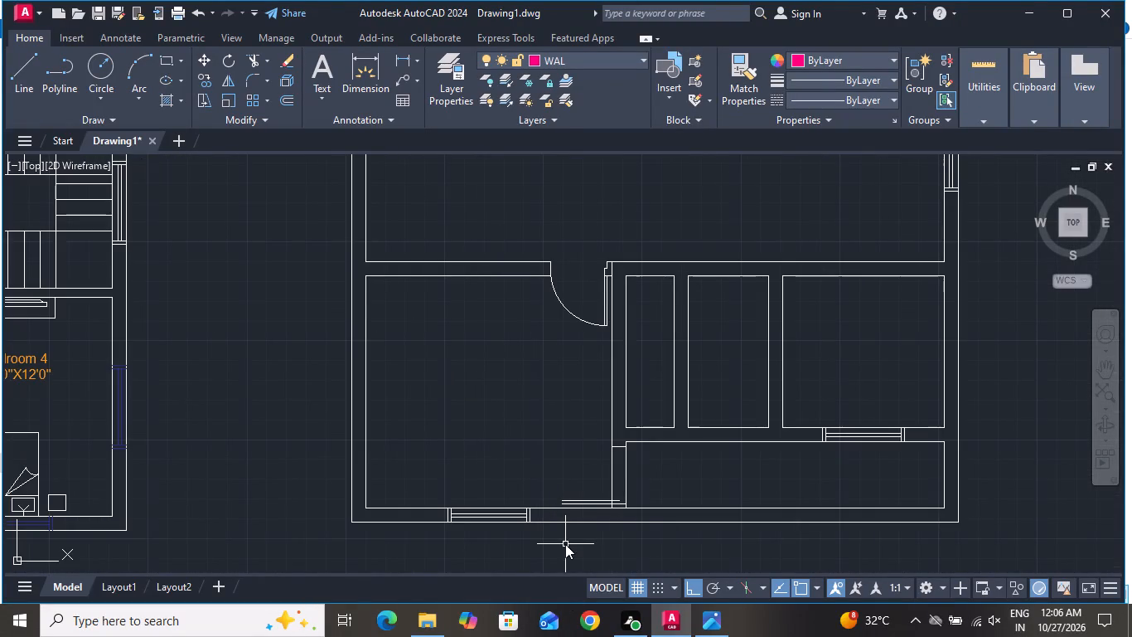
pyautogui.press('space')
pyautogui.scroll(2, 632, 463)
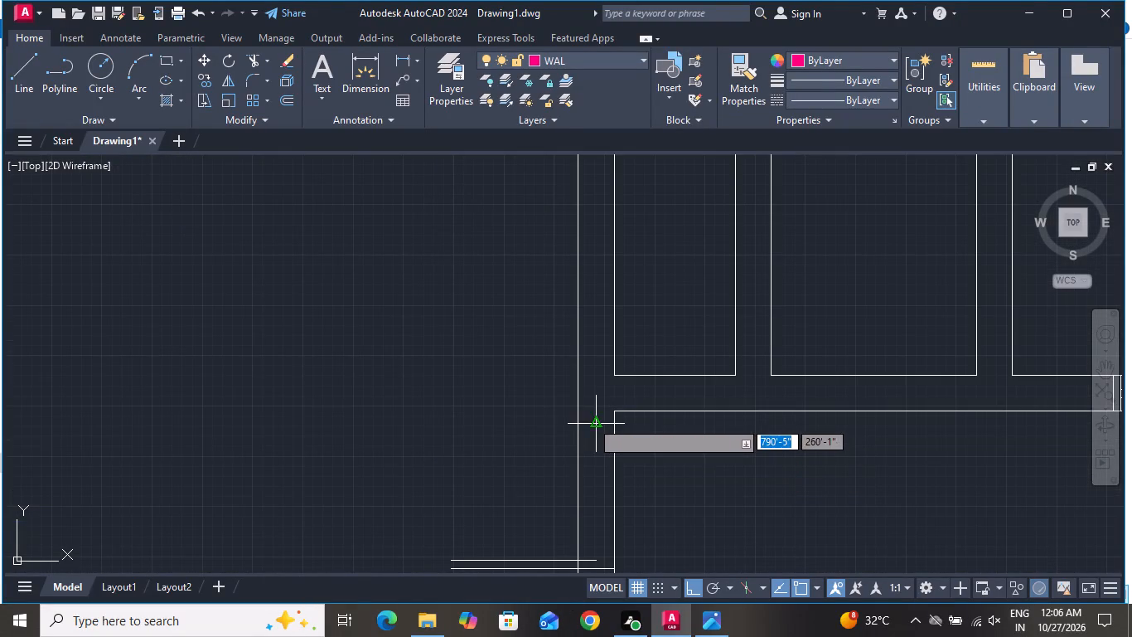
pyautogui.click(591, 421)
pyautogui.scroll(-2, 568, 469)
pyautogui.scroll(3, 488, 513)
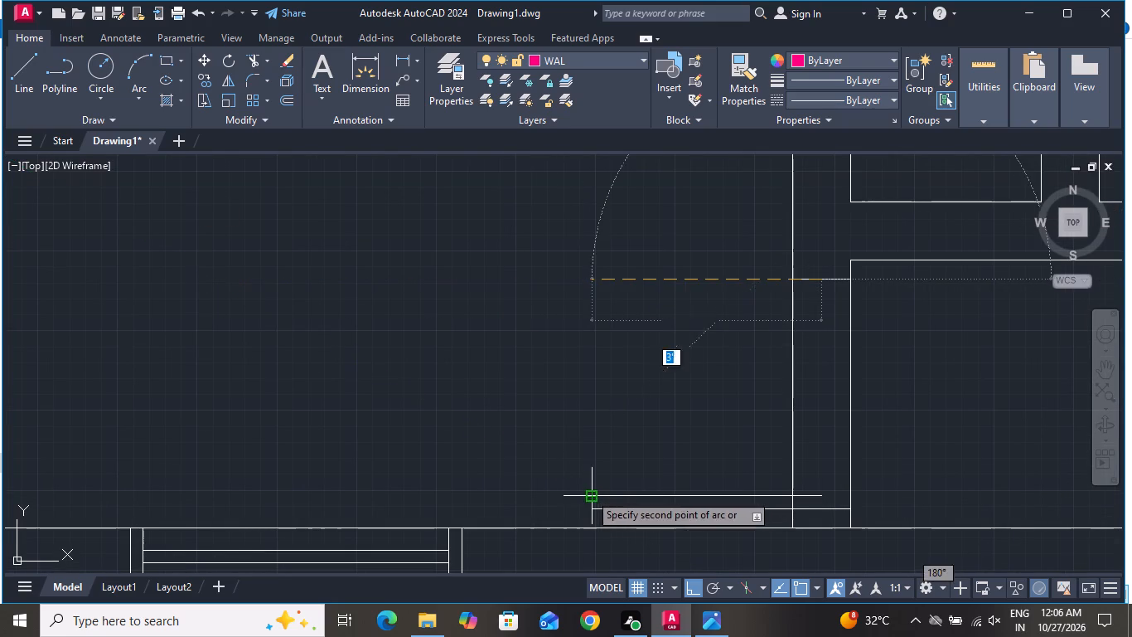
pyautogui.click(590, 494)
pyautogui.click(594, 511)
# Set the new door swing arc's color to ByBlock and move it to layer 0.
pyautogui.scroll(-1, 649, 529)
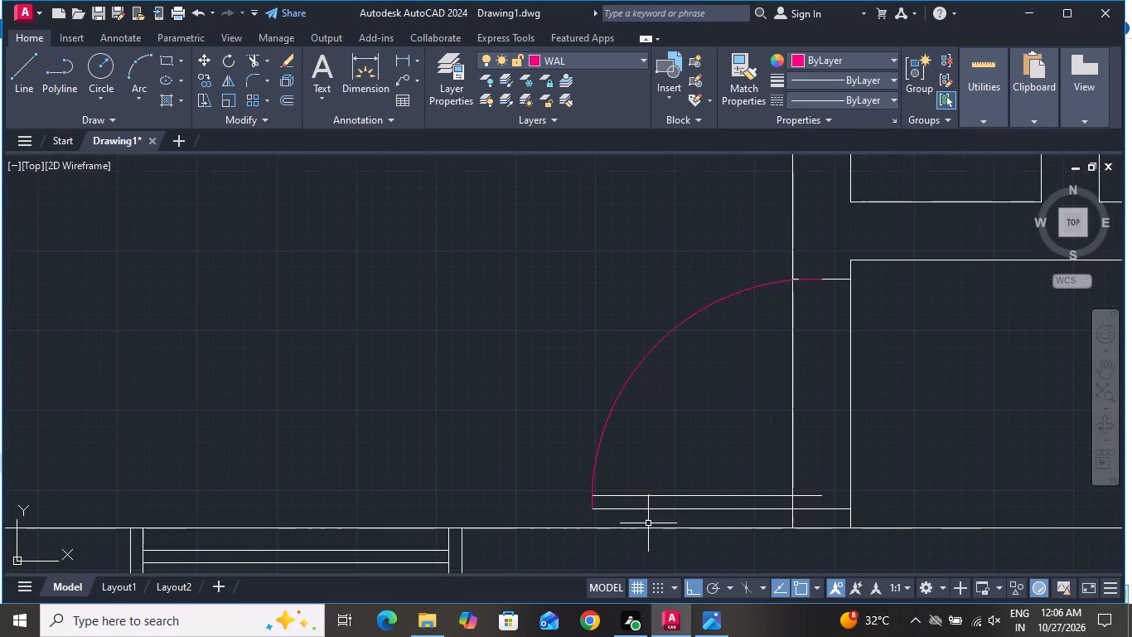
pyautogui.click(690, 381)
pyautogui.click(682, 421)
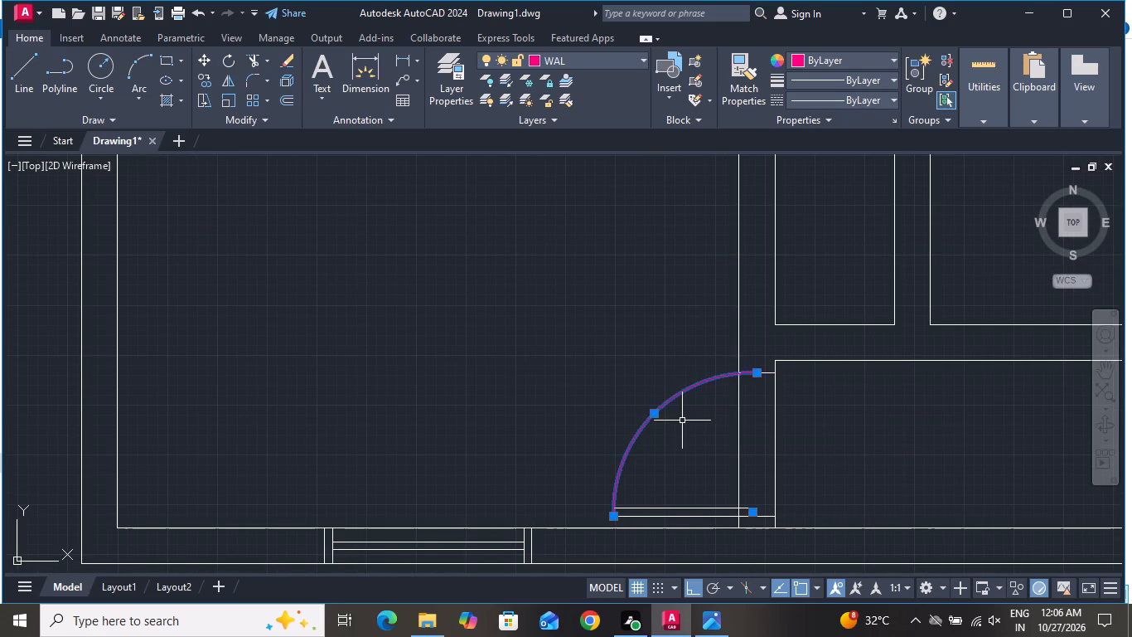
pyautogui.click(874, 64)
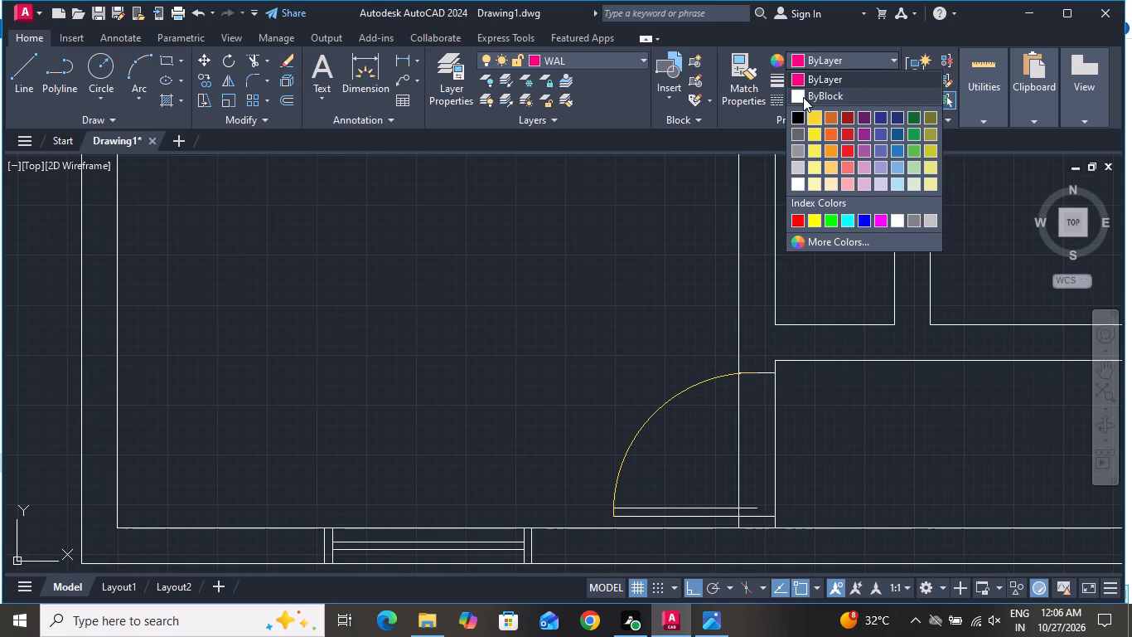
pyautogui.click(803, 97)
pyautogui.click(588, 51)
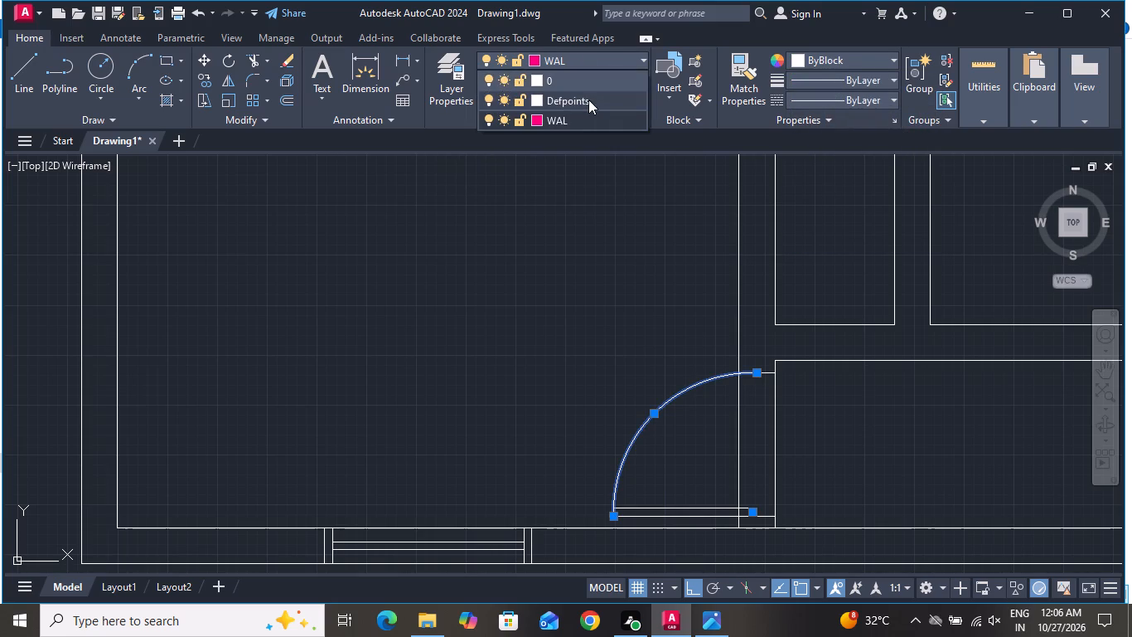
pyautogui.click(581, 84)
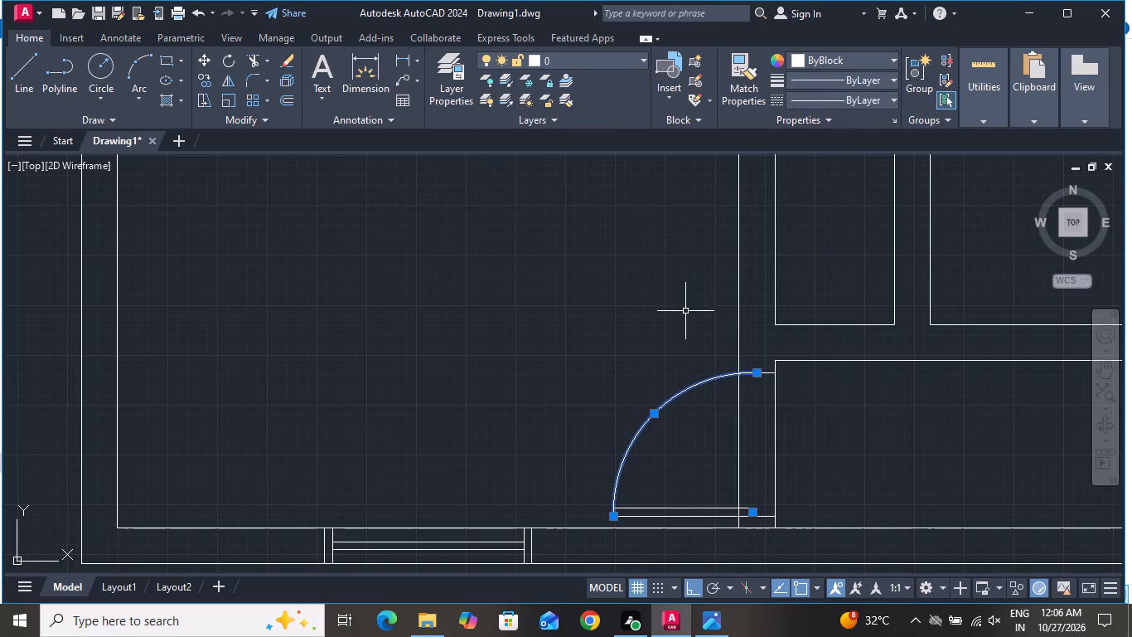
pyautogui.press('Escape')
# Trim the two wall lines crossing the door opening beside the southern strip of the new plan.
pyautogui.scroll(-1, 689, 353)
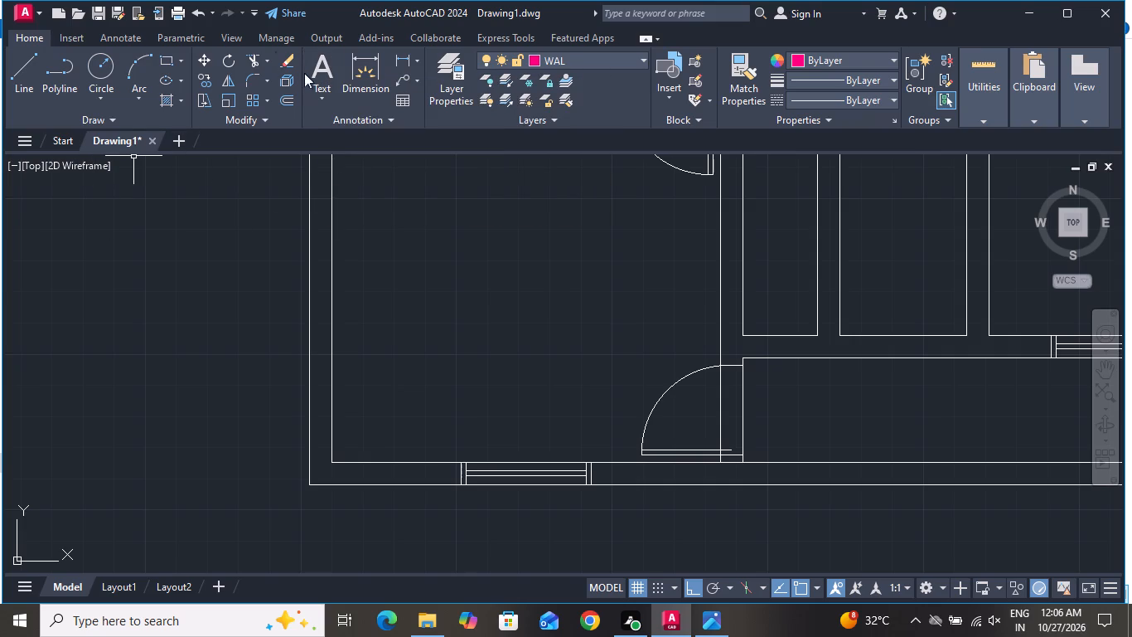
pyautogui.click(246, 60)
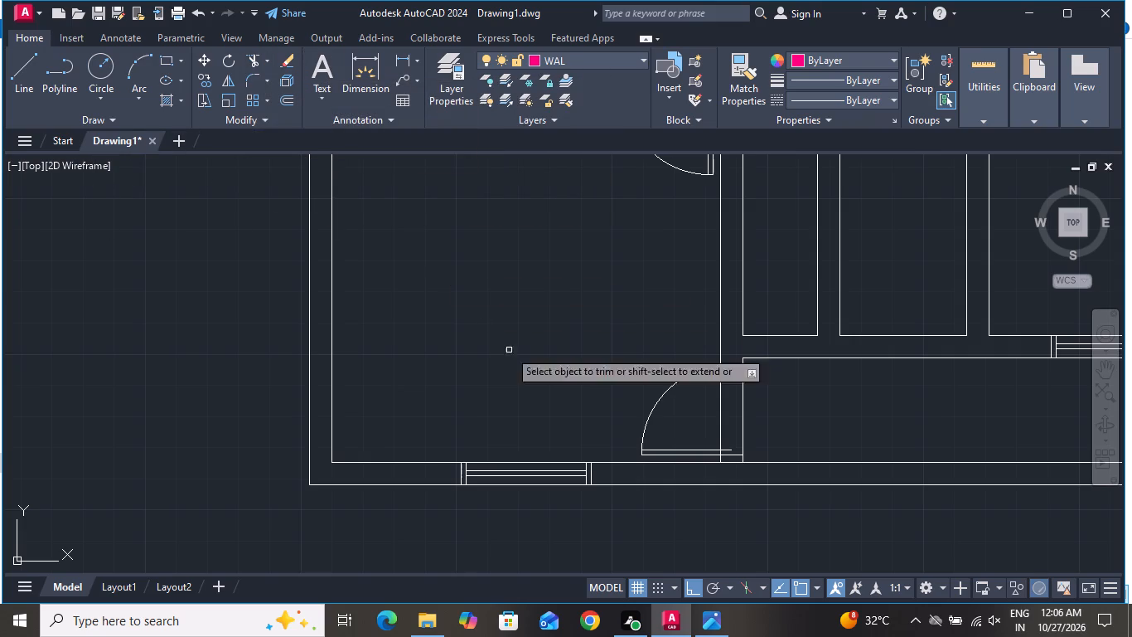
pyautogui.click(712, 415)
pyautogui.click(795, 399)
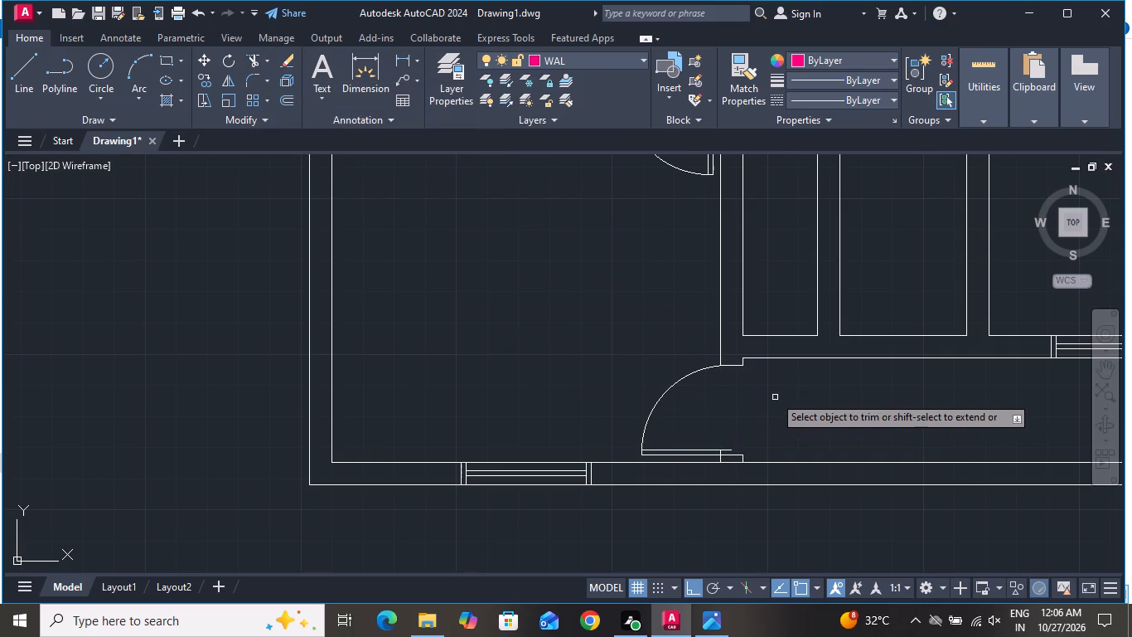
pyautogui.rightClick(774, 396)
pyautogui.click(815, 184)
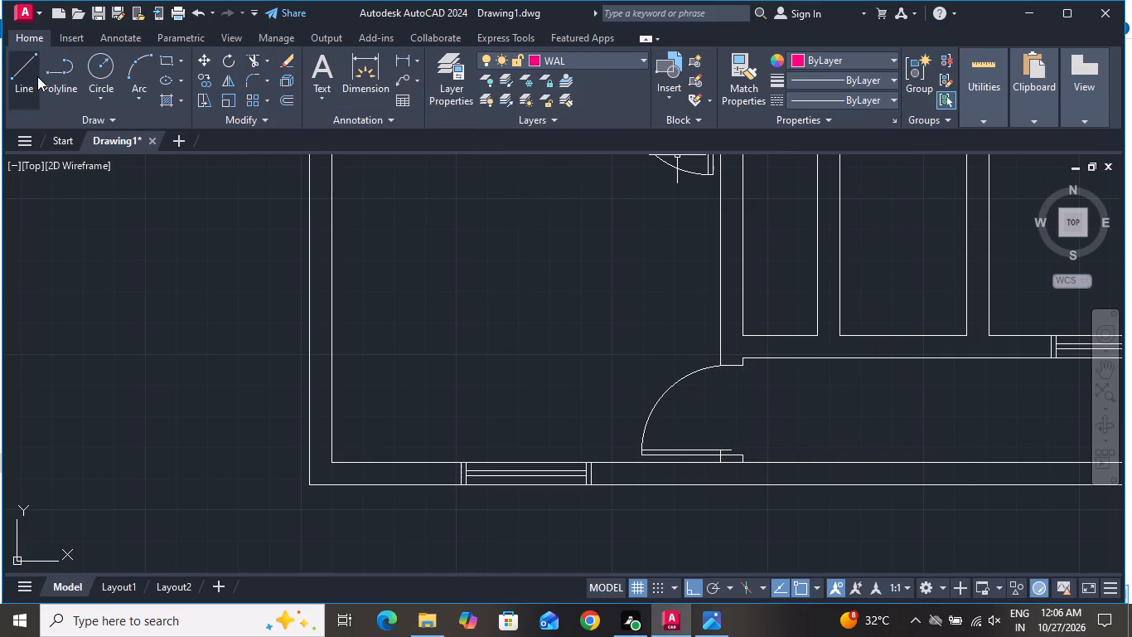
# Draw a 2" line closing the hinge end of that door leaf.
pyautogui.click(33, 75)
pyautogui.scroll(2, 773, 518)
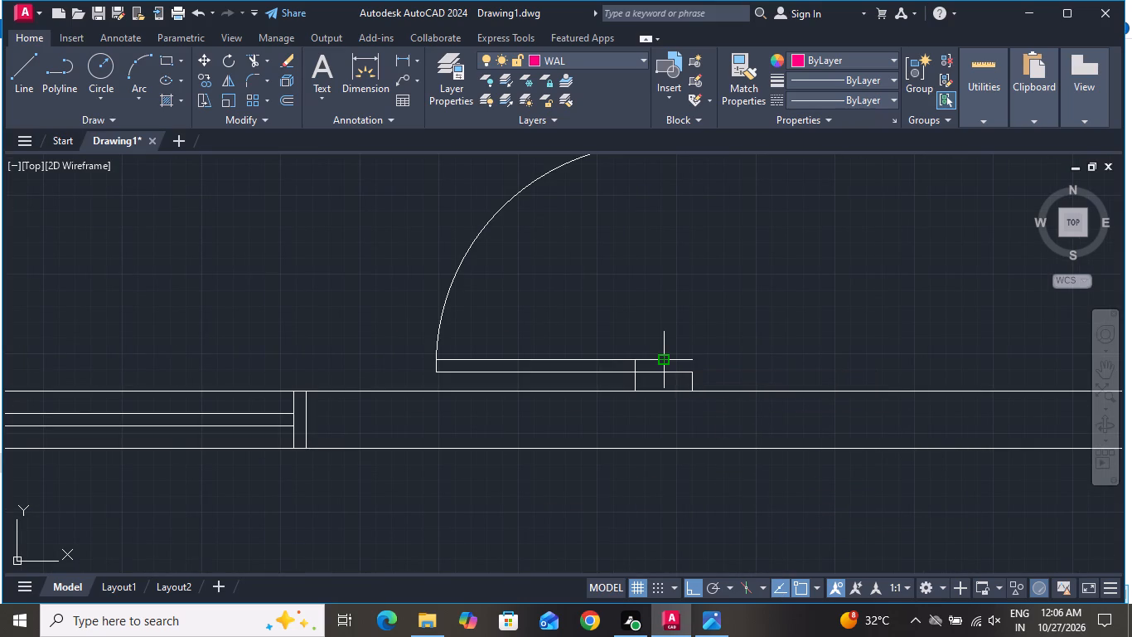
pyautogui.scroll(3, 665, 373)
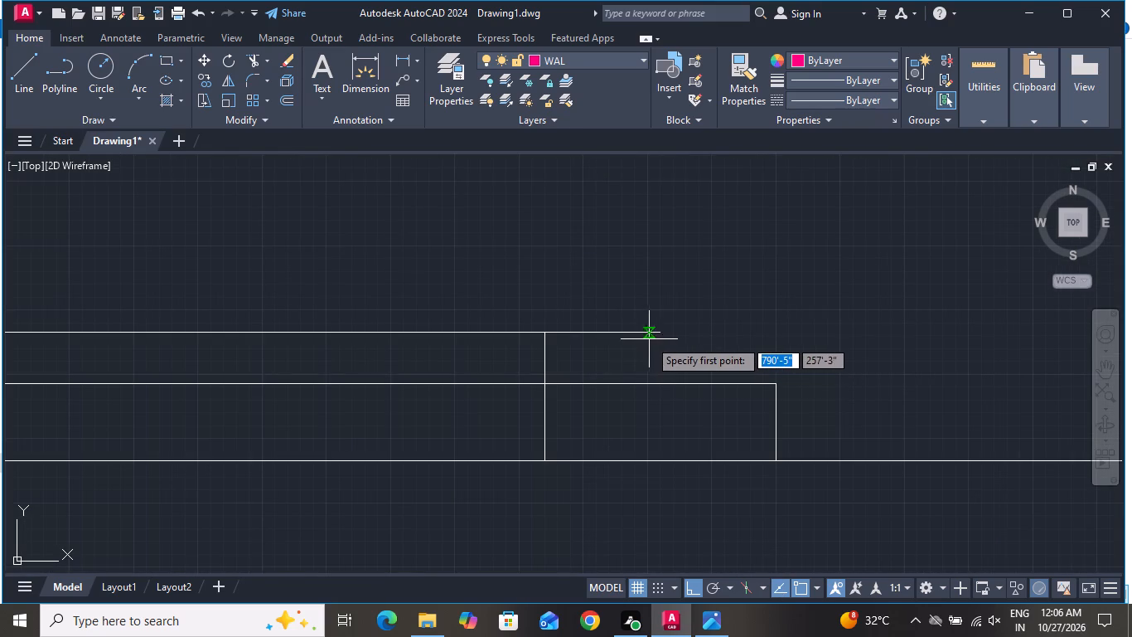
pyautogui.click(663, 338)
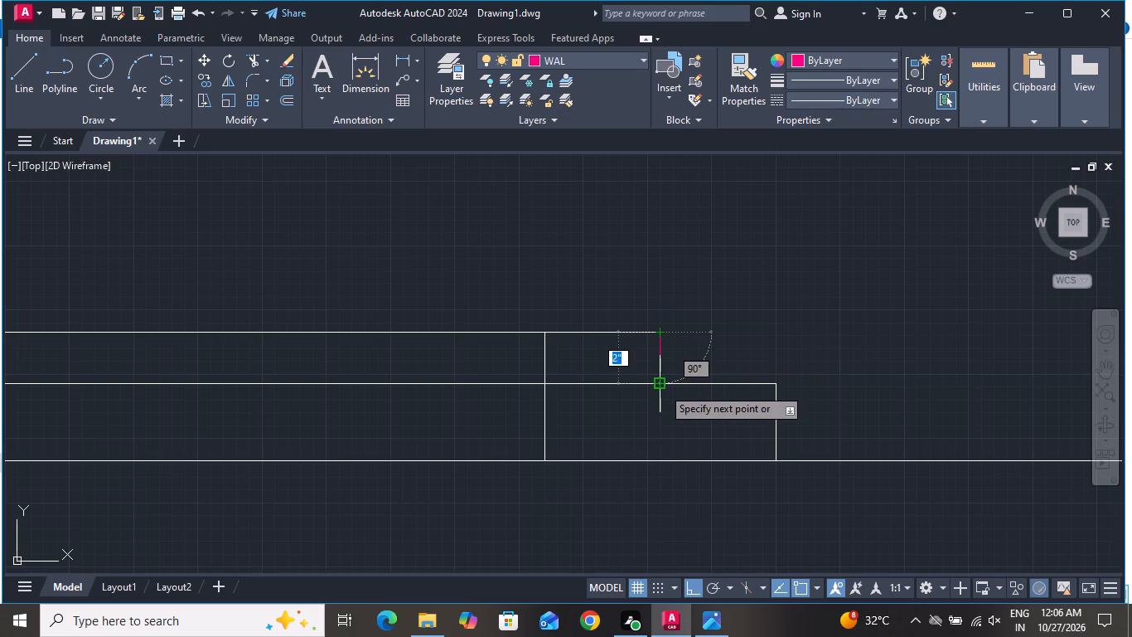
pyautogui.click(662, 387)
pyautogui.rightClick(662, 387)
pyautogui.click(691, 418)
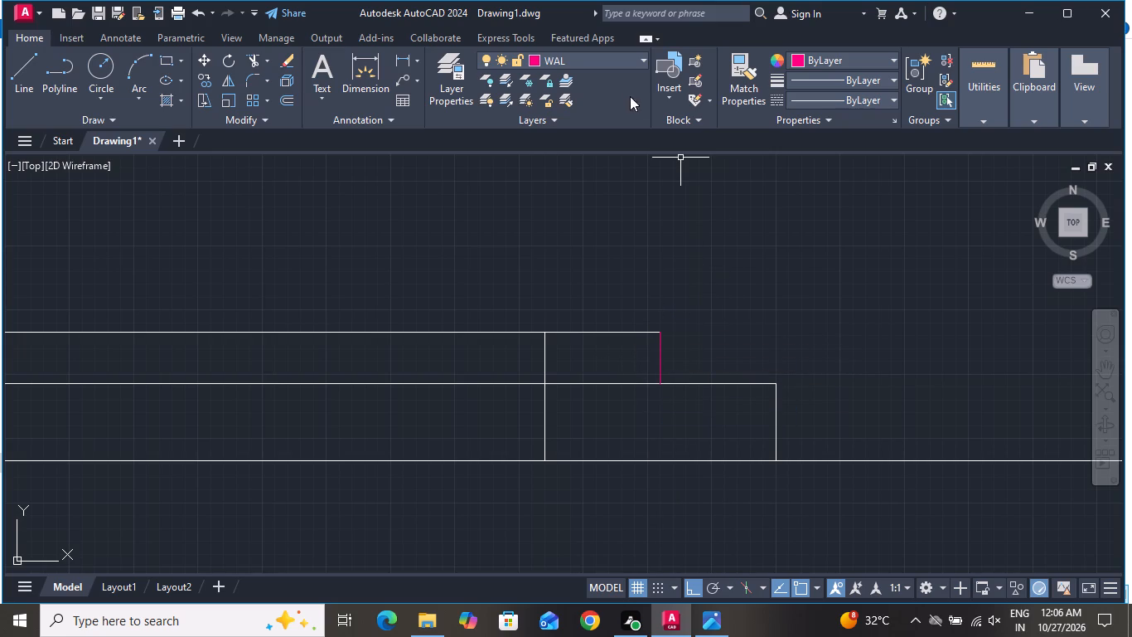
# Make layer 0 current.
pyautogui.click(607, 54)
pyautogui.click(579, 74)
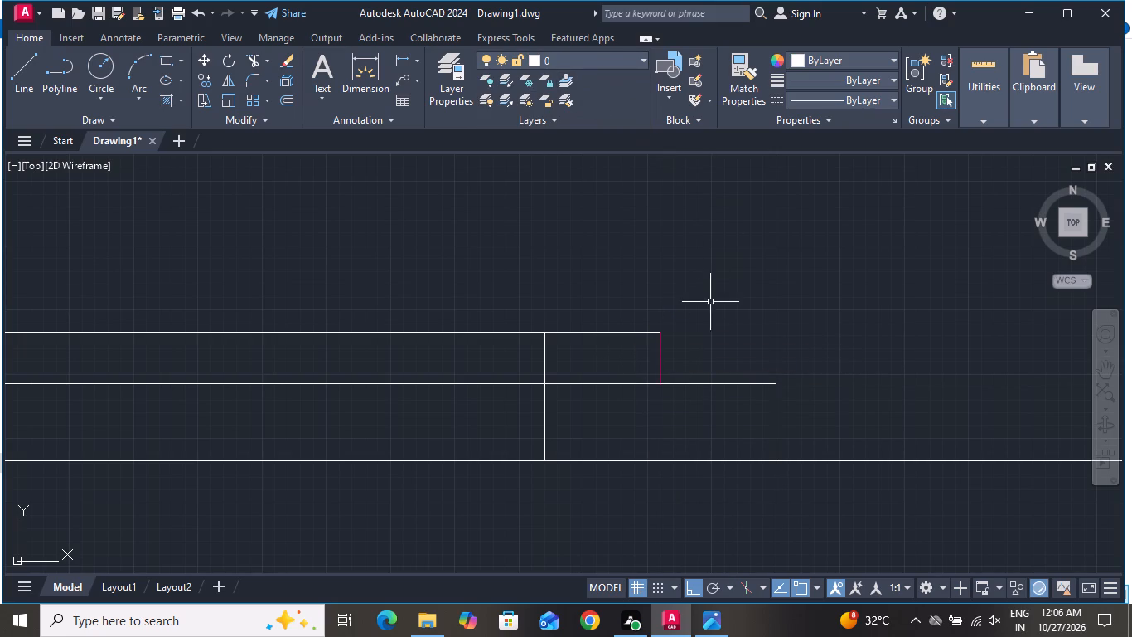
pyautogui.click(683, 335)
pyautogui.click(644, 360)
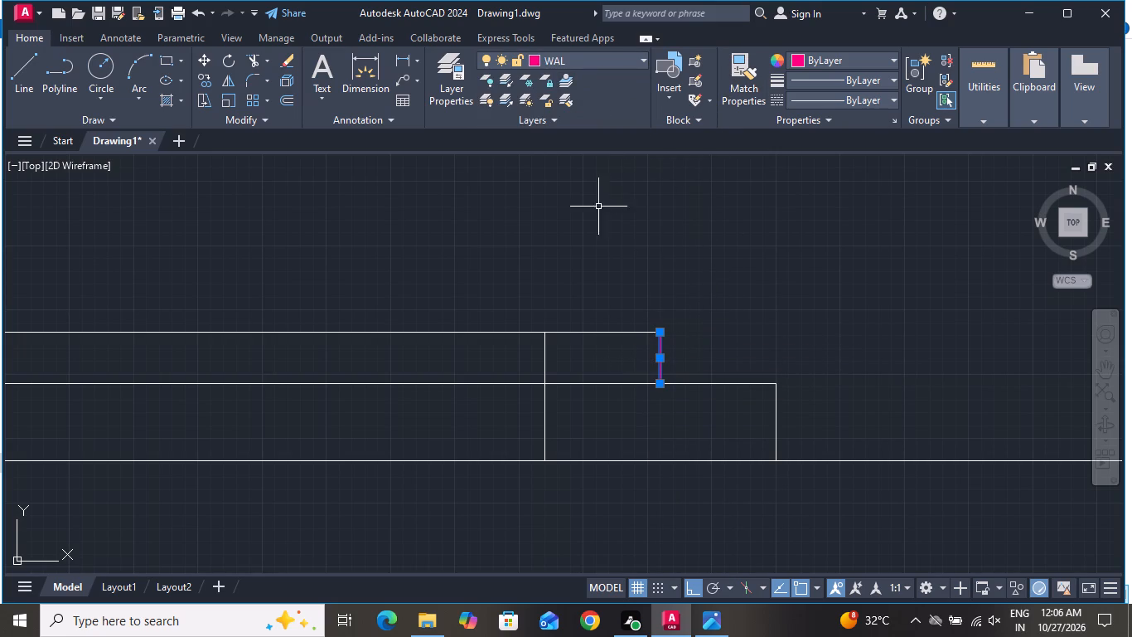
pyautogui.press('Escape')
# Match the properties of the door leaf's long upper line onto the short line closing its hinge end.
pyautogui.click(588, 301)
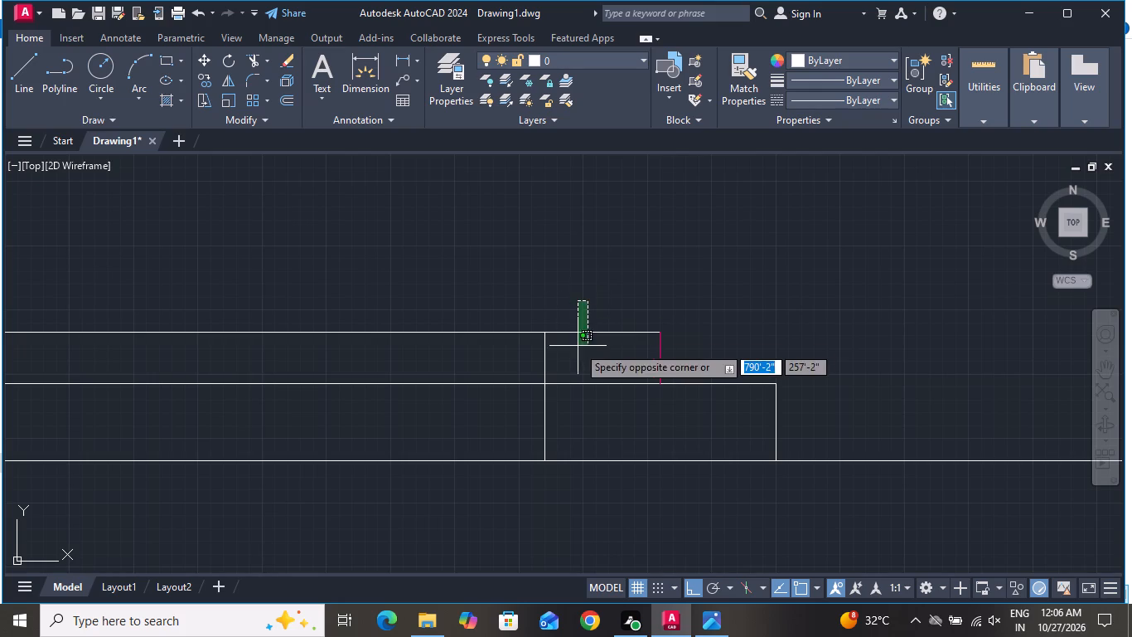
pyautogui.click(578, 346)
pyautogui.click(843, 57)
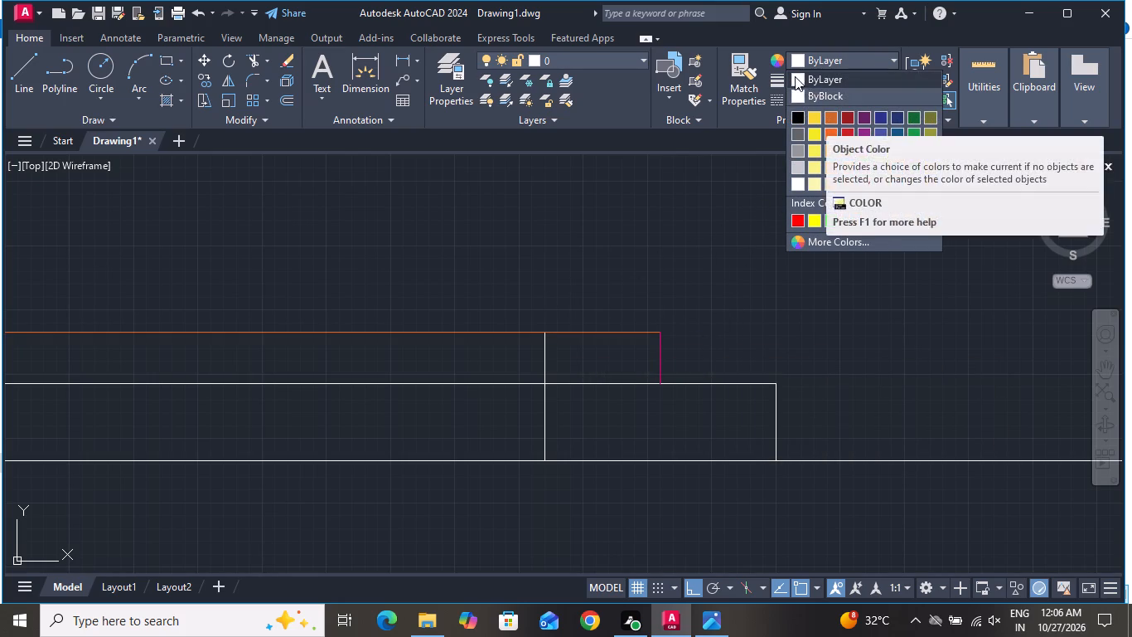
pyautogui.click(718, 194)
pyautogui.click(744, 75)
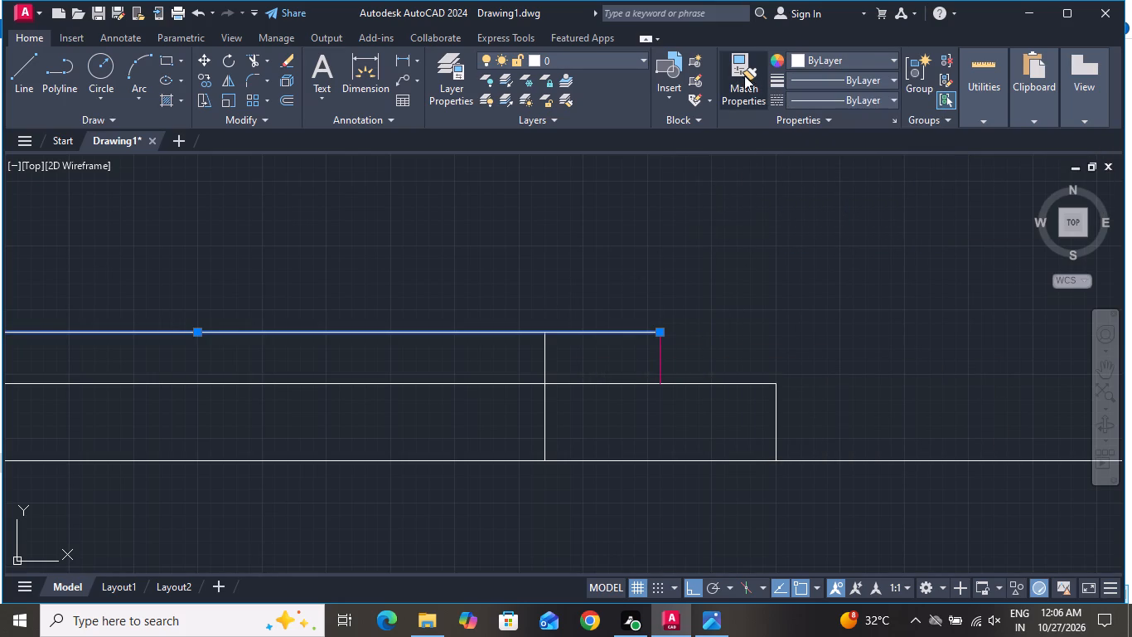
pyautogui.click(661, 357)
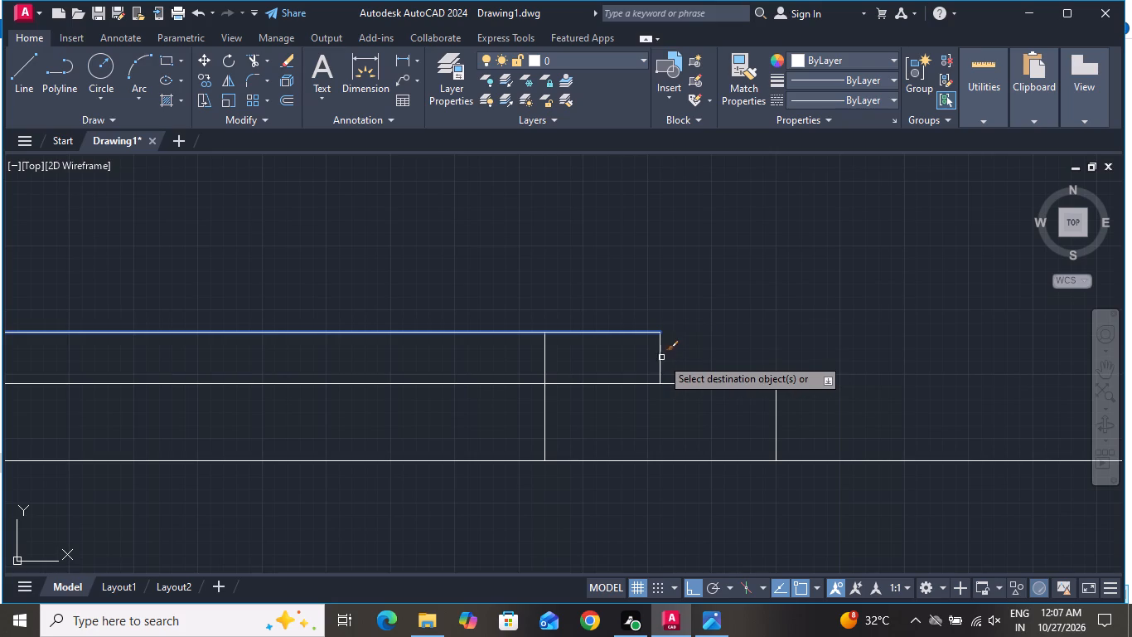
pyautogui.rightClick(703, 328)
pyautogui.click(732, 361)
# Draw a line across the south outer wall's thickness, continuing down from the lower door jamb.
pyautogui.scroll(-3, 735, 372)
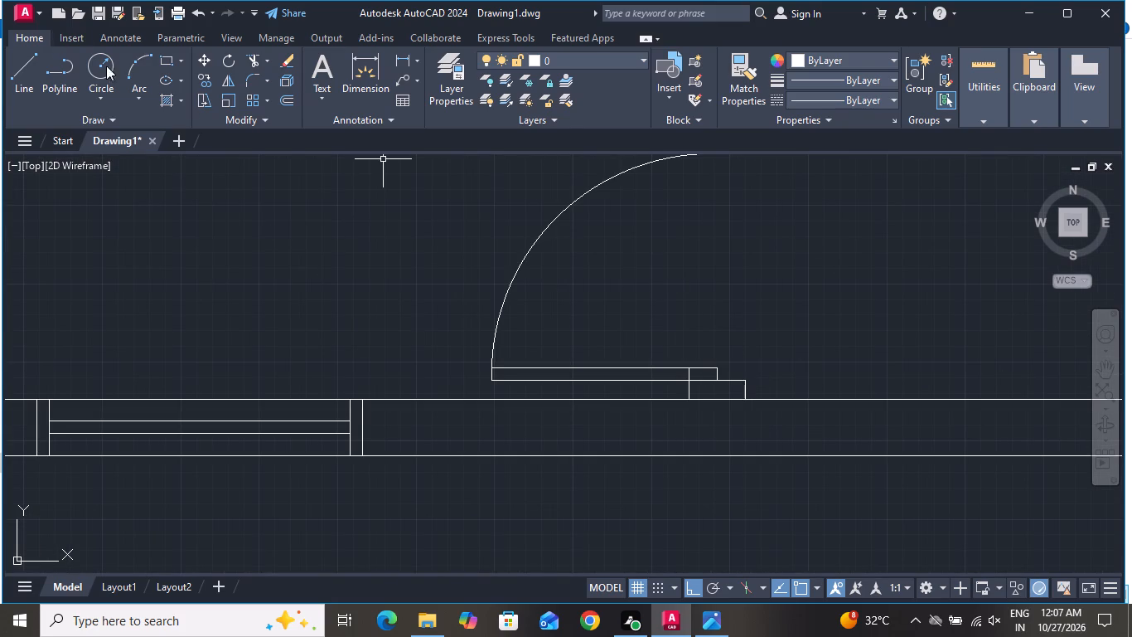
pyautogui.click(18, 75)
pyautogui.scroll(-1, 372, 202)
pyautogui.scroll(-1, 453, 255)
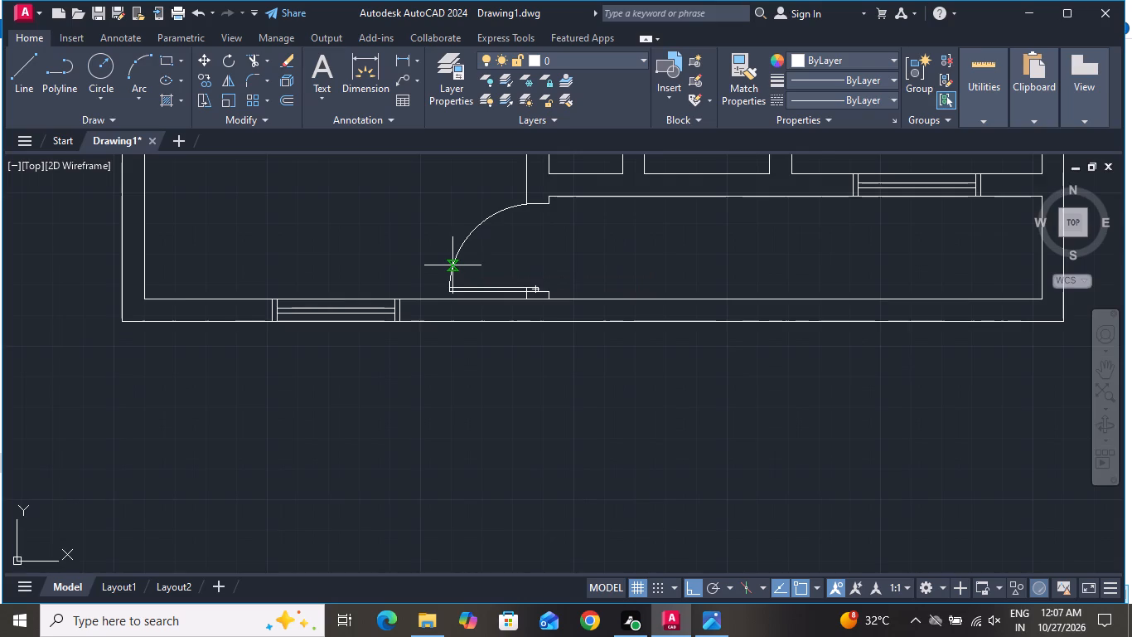
pyautogui.scroll(-2, 452, 265)
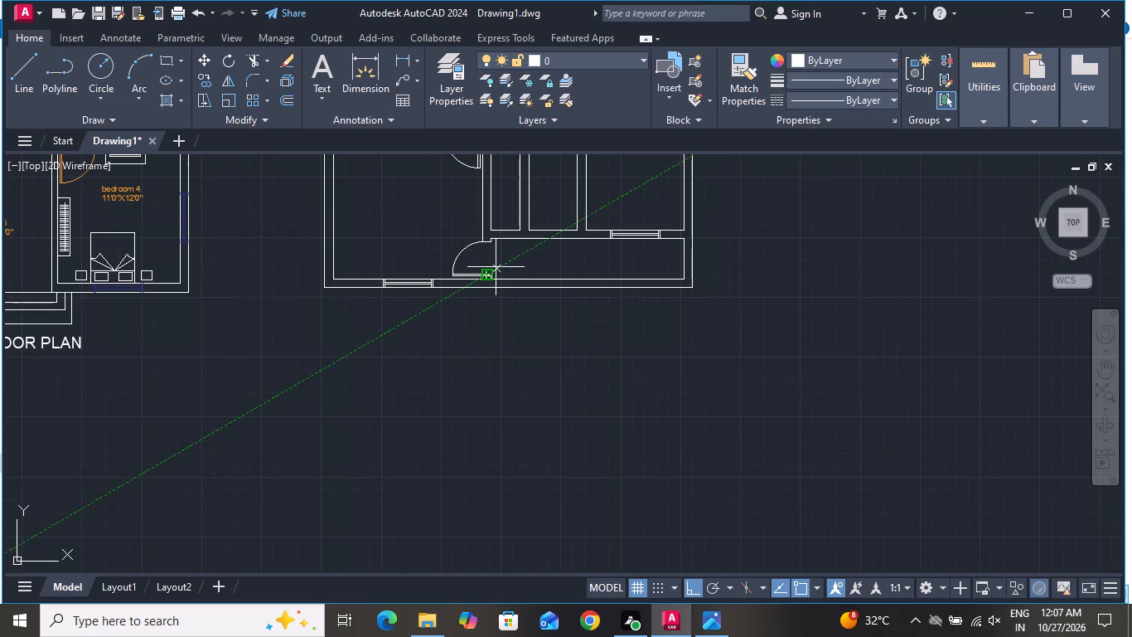
pyautogui.scroll(2, 463, 278)
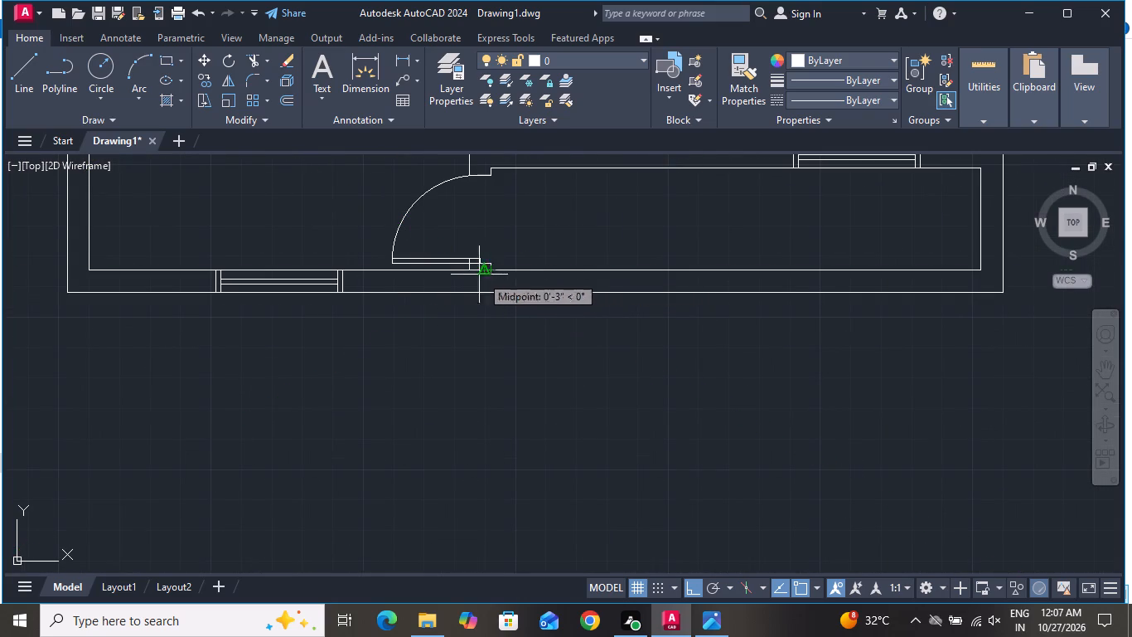
pyautogui.scroll(4, 479, 275)
pyautogui.click(531, 244)
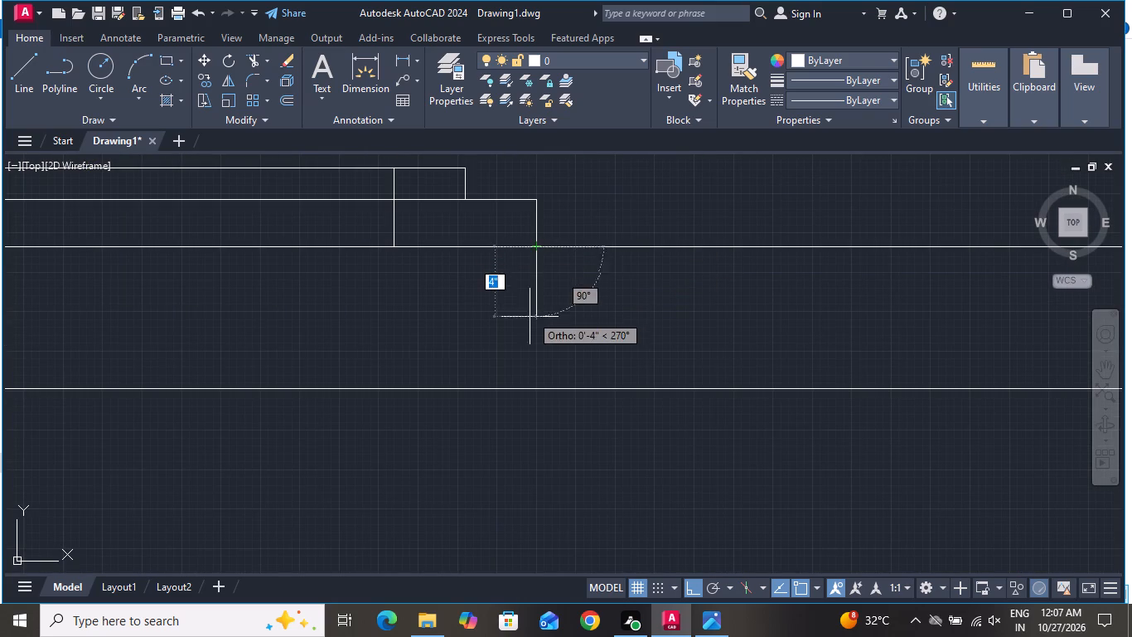
pyautogui.click(534, 387)
pyautogui.rightClick(530, 387)
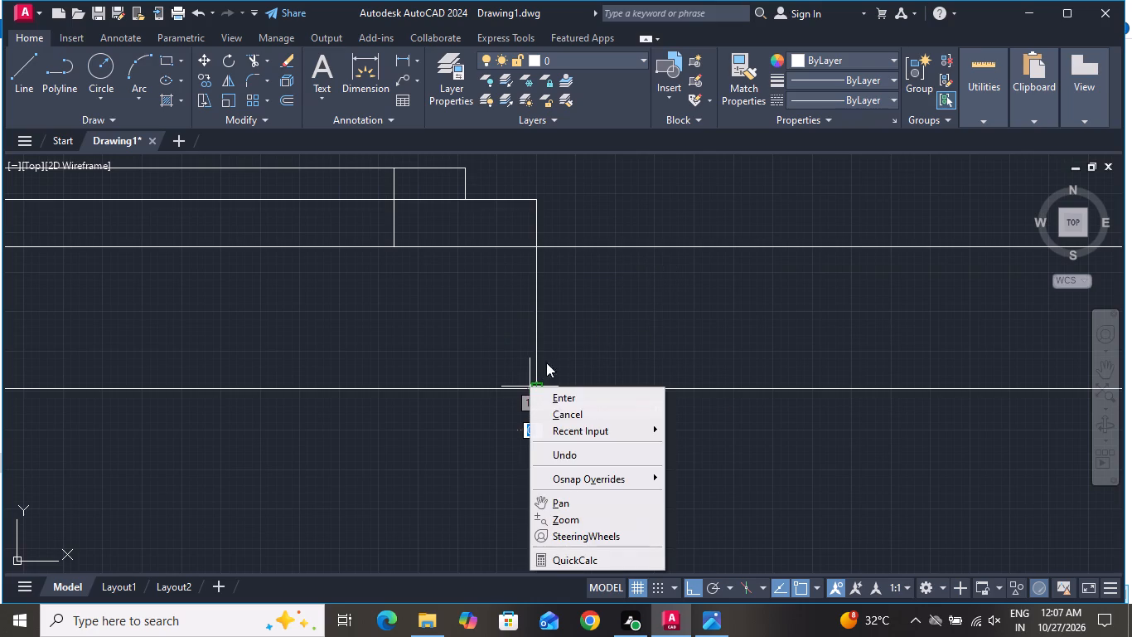
pyautogui.click(548, 417)
# Draw a line across the east outer wall's thickness, extending the lower face of the partition with the window.
pyautogui.click(26, 73)
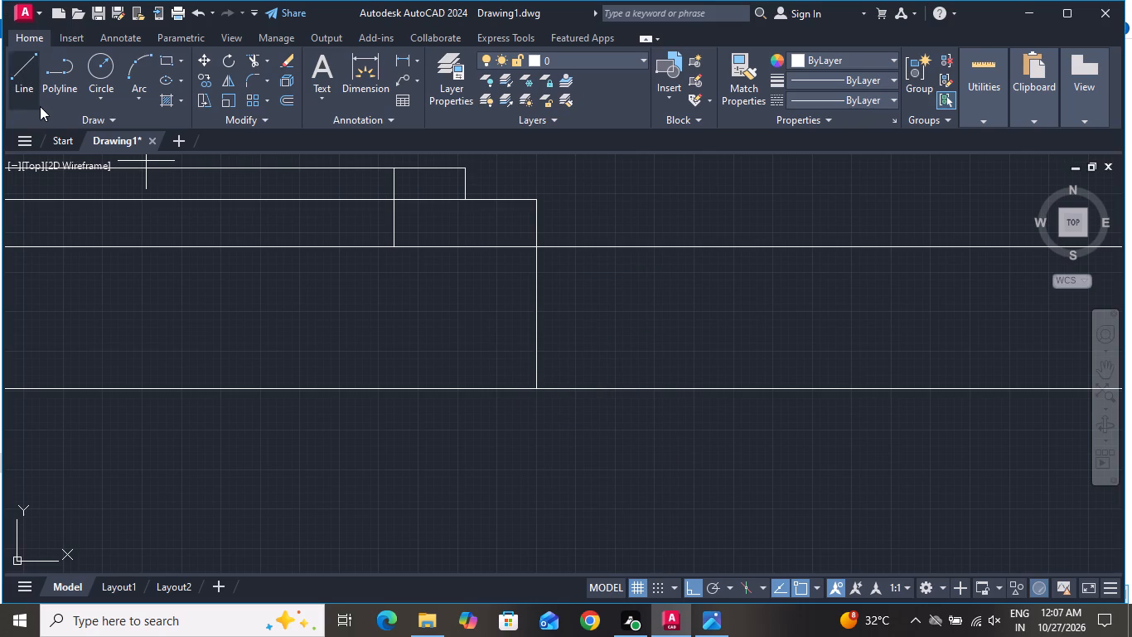
pyautogui.scroll(-5, 70, 154)
pyautogui.scroll(-2, 477, 423)
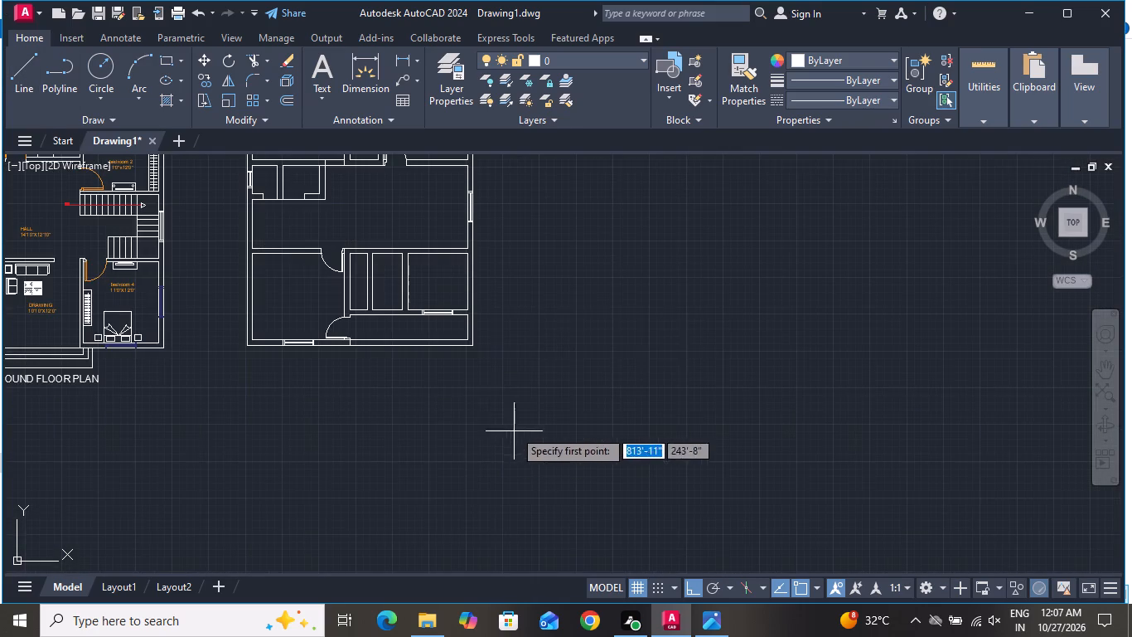
pyautogui.scroll(4, 485, 302)
pyautogui.click(360, 393)
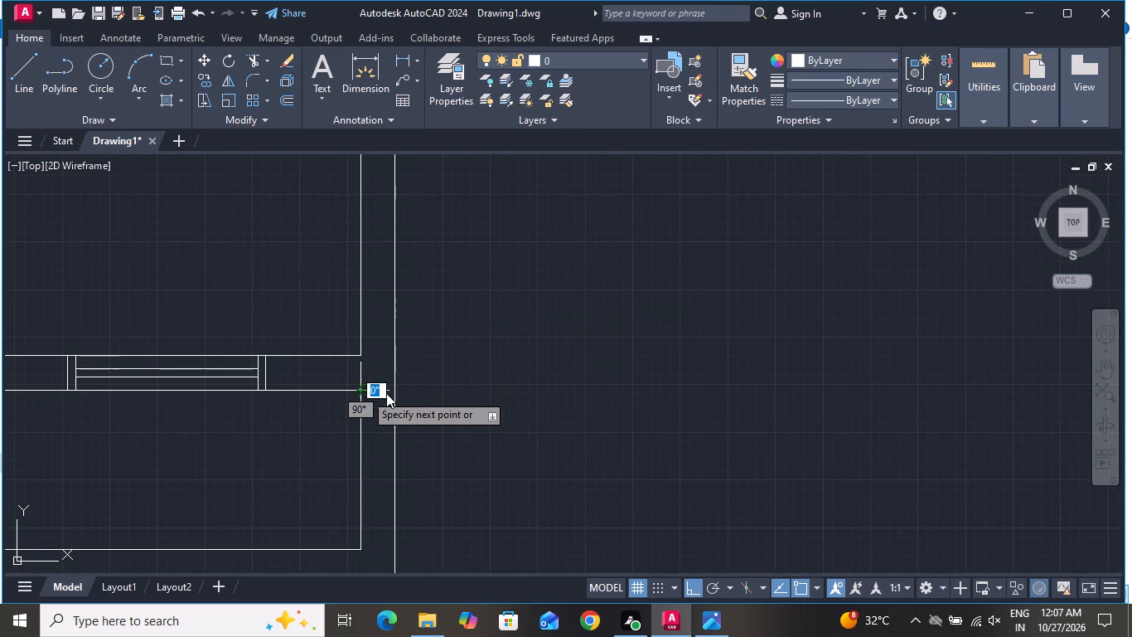
pyautogui.click(394, 392)
pyautogui.rightClick(396, 391)
pyautogui.click(435, 414)
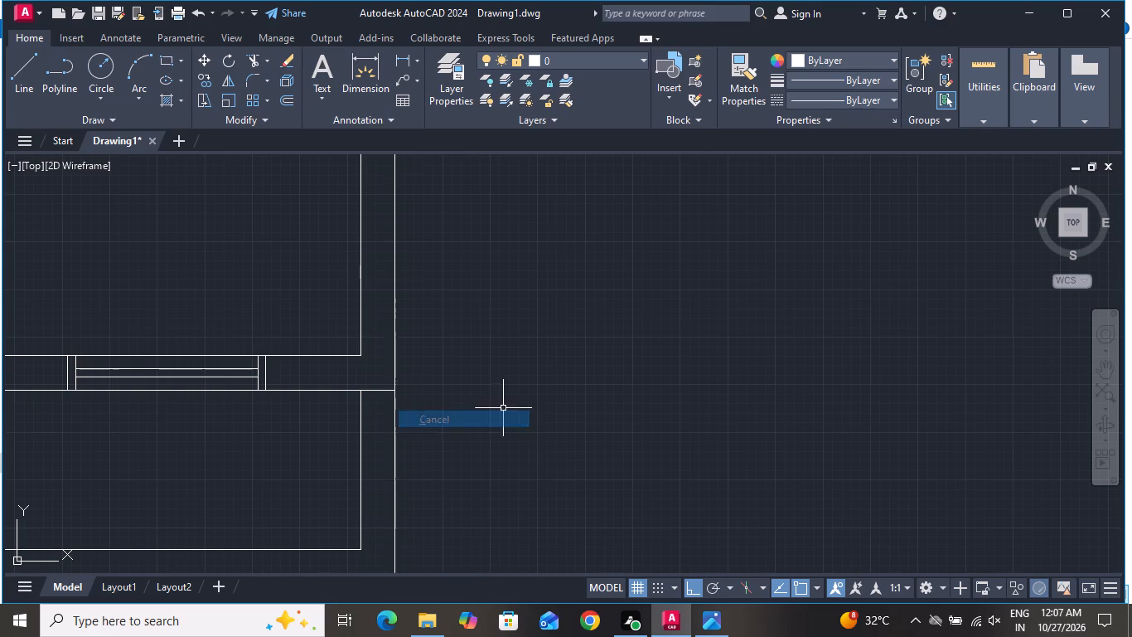
# Trim the inner wall lines along the south and east sides of the southern strip, including the stub past the door jamb.
pyautogui.scroll(-2, 515, 407)
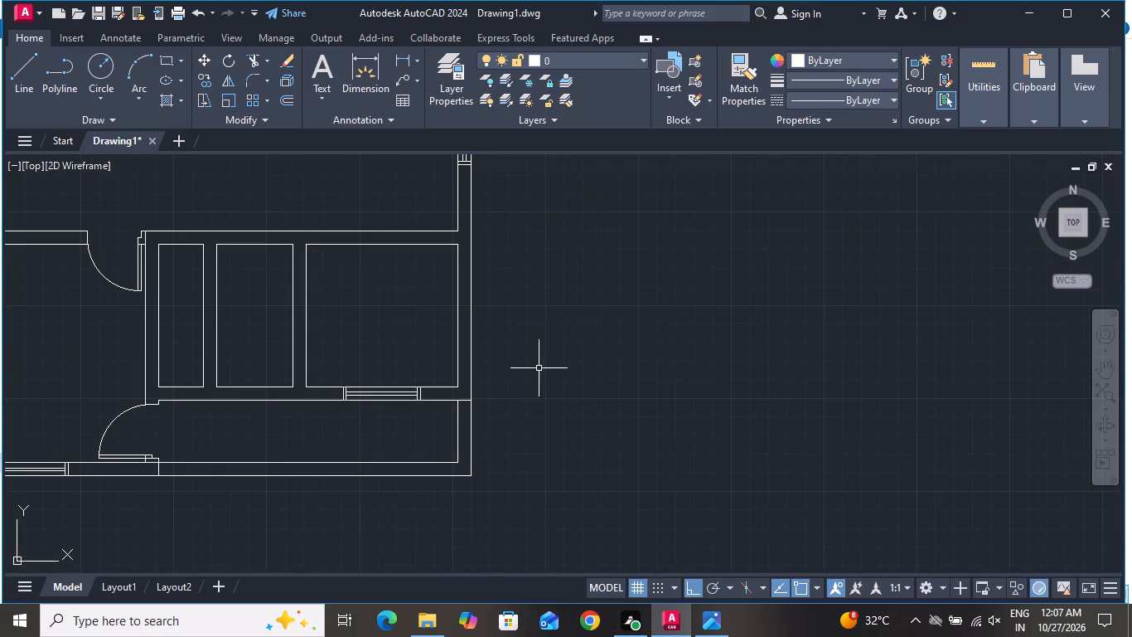
pyautogui.click(249, 61)
pyautogui.click(350, 464)
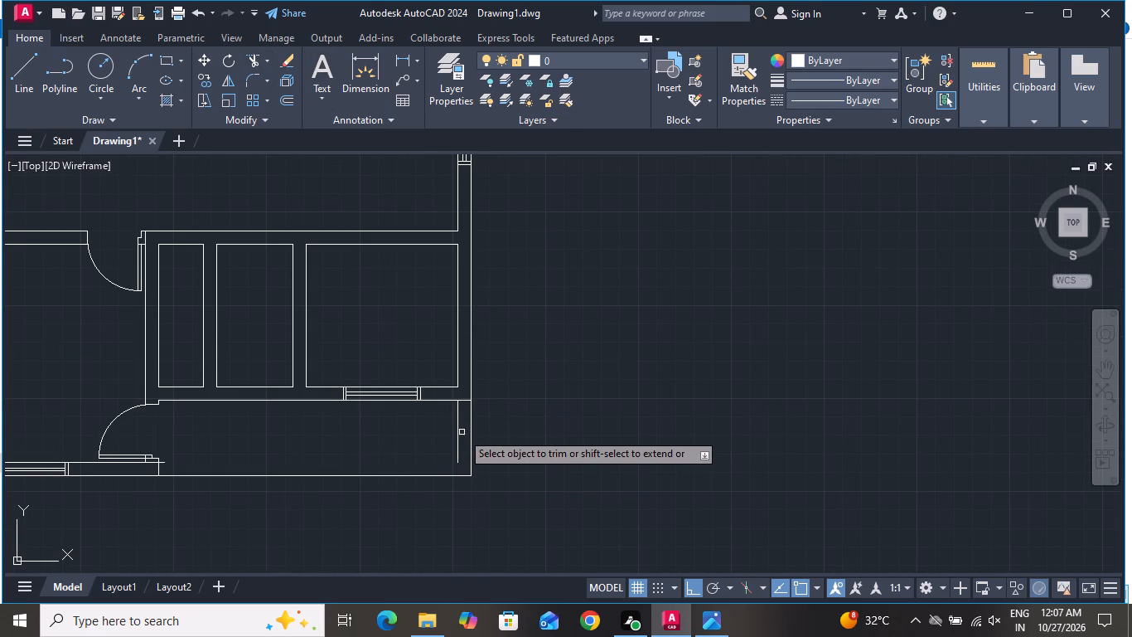
pyautogui.click(462, 432)
pyautogui.click(453, 433)
pyautogui.rightClick(505, 400)
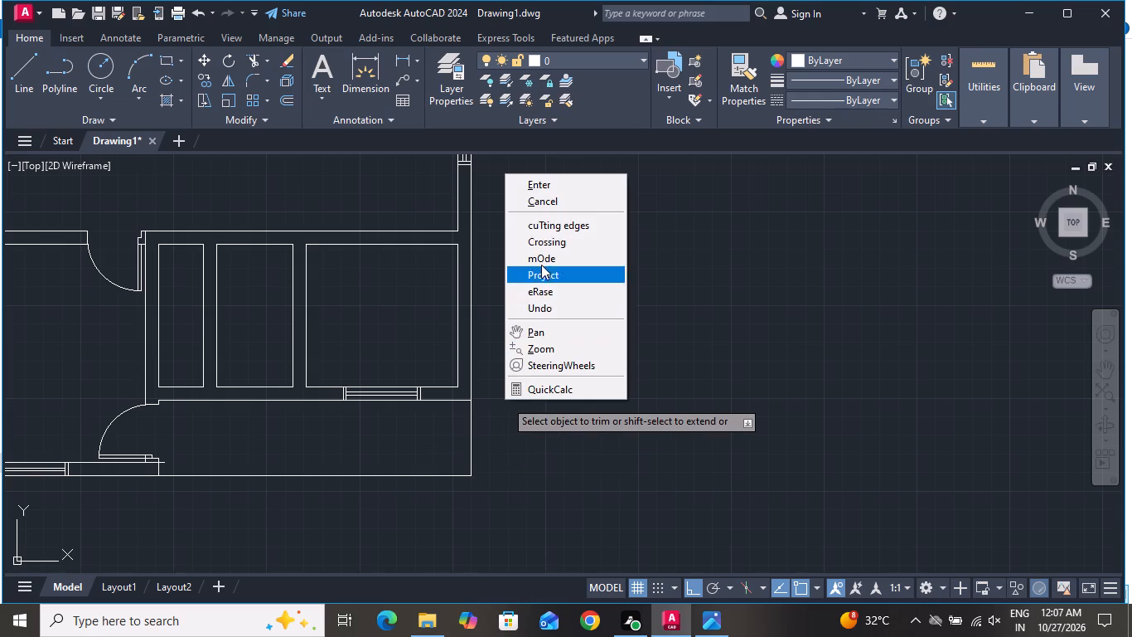
pyautogui.click(542, 194)
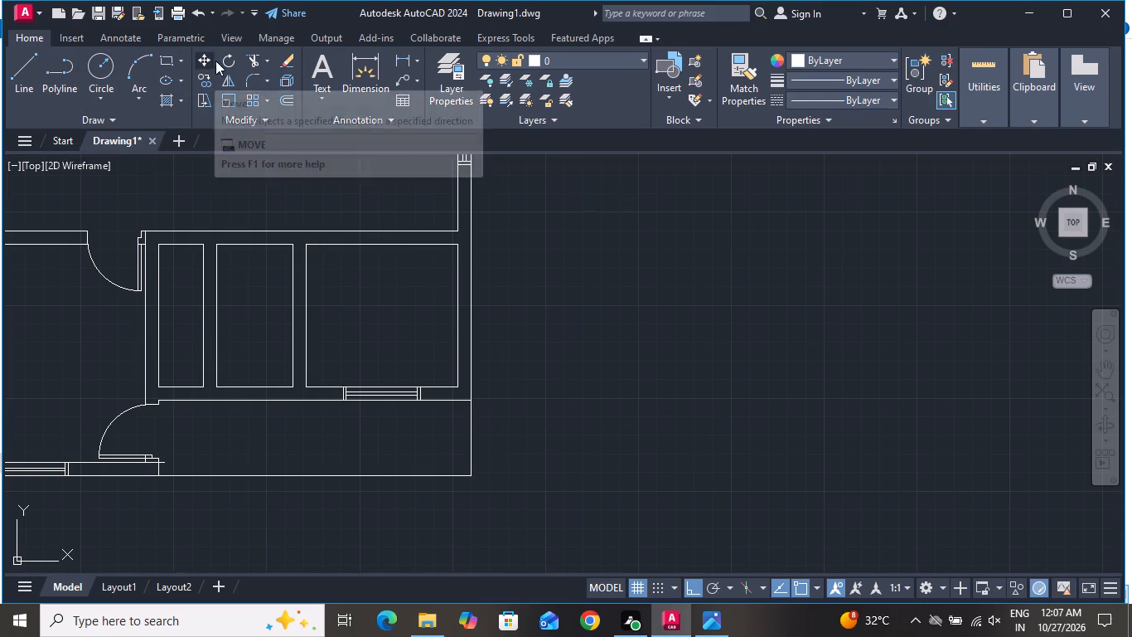
pyautogui.click(260, 59)
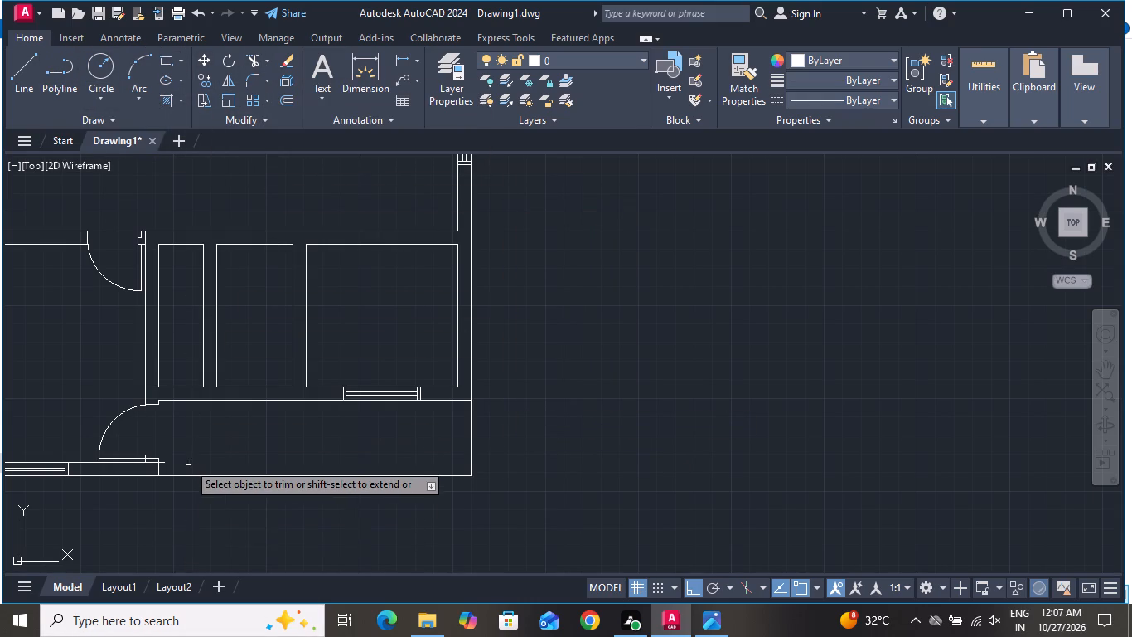
pyautogui.click(162, 463)
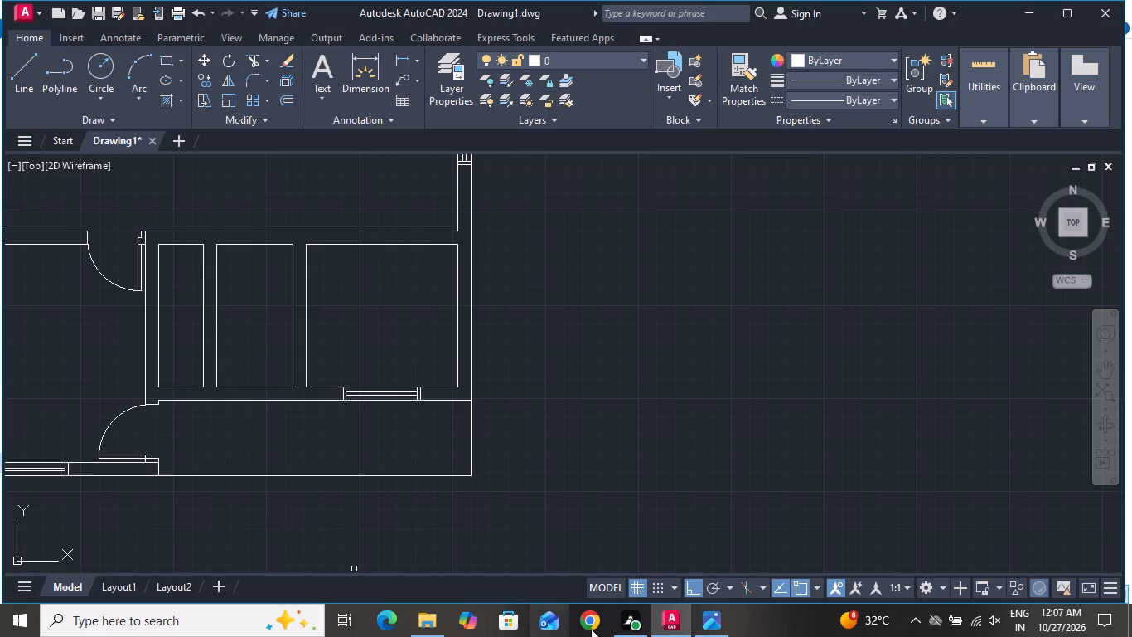
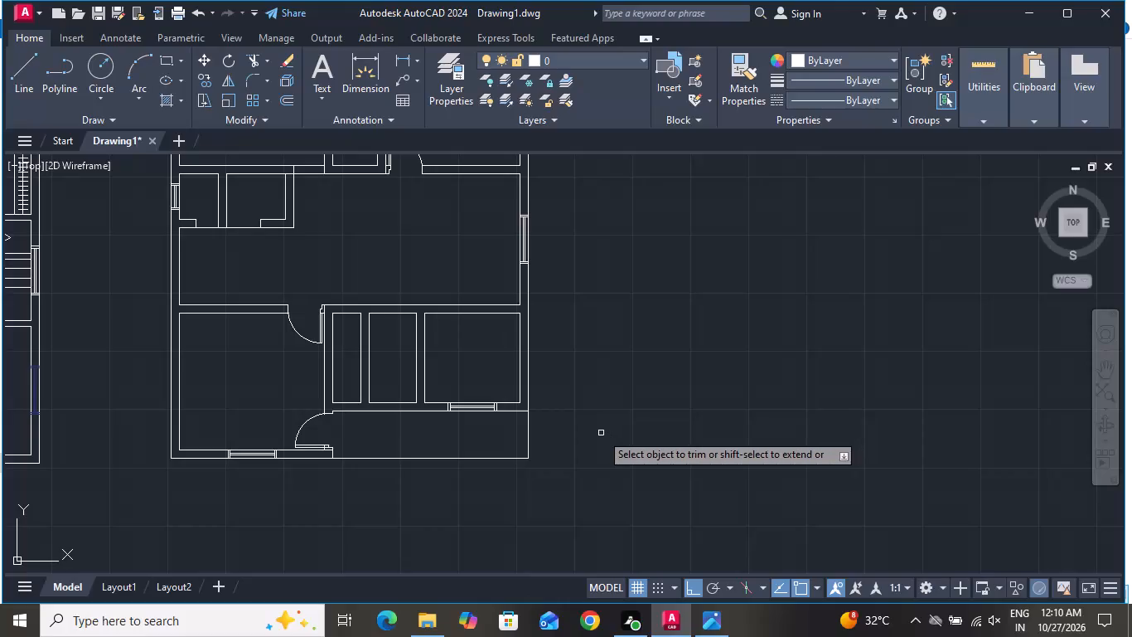
# Draw a small column rectangle in the outer southeast corner of the southern strip, starting from the outer wall corner.
pyautogui.rightClick(583, 435)
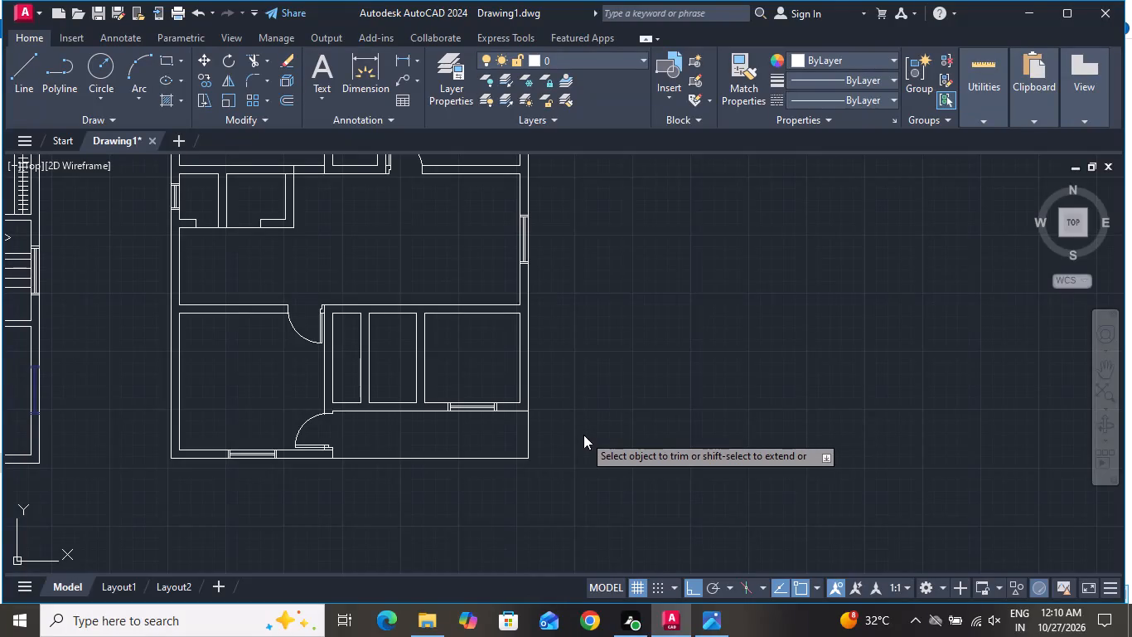
pyautogui.click(620, 241)
pyautogui.click(166, 66)
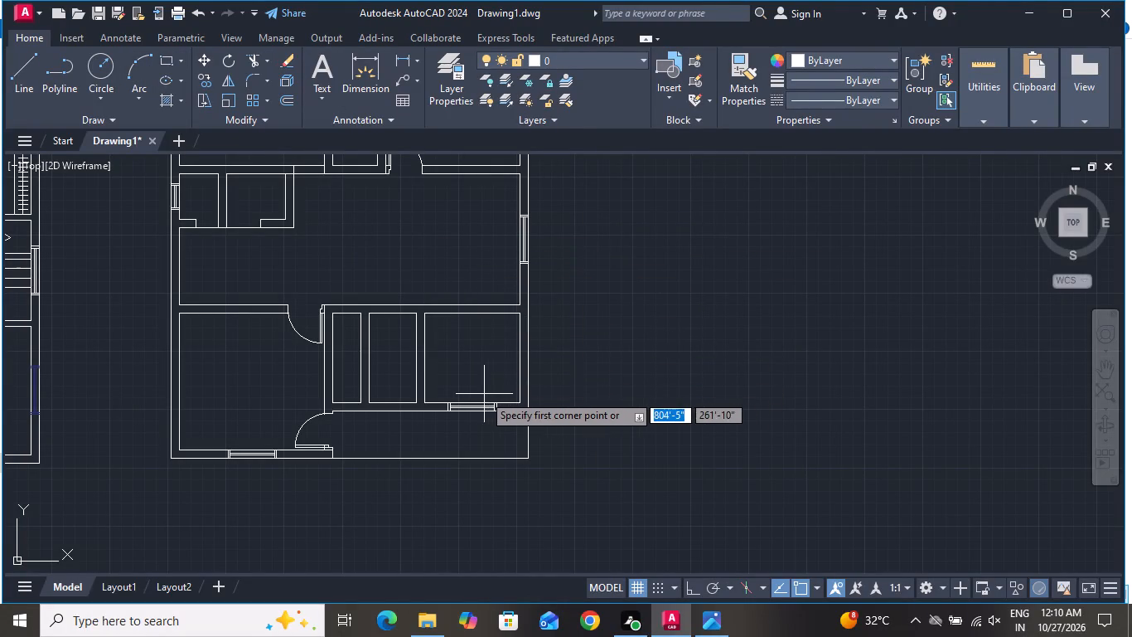
pyautogui.scroll(2, 483, 394)
pyautogui.click(589, 561)
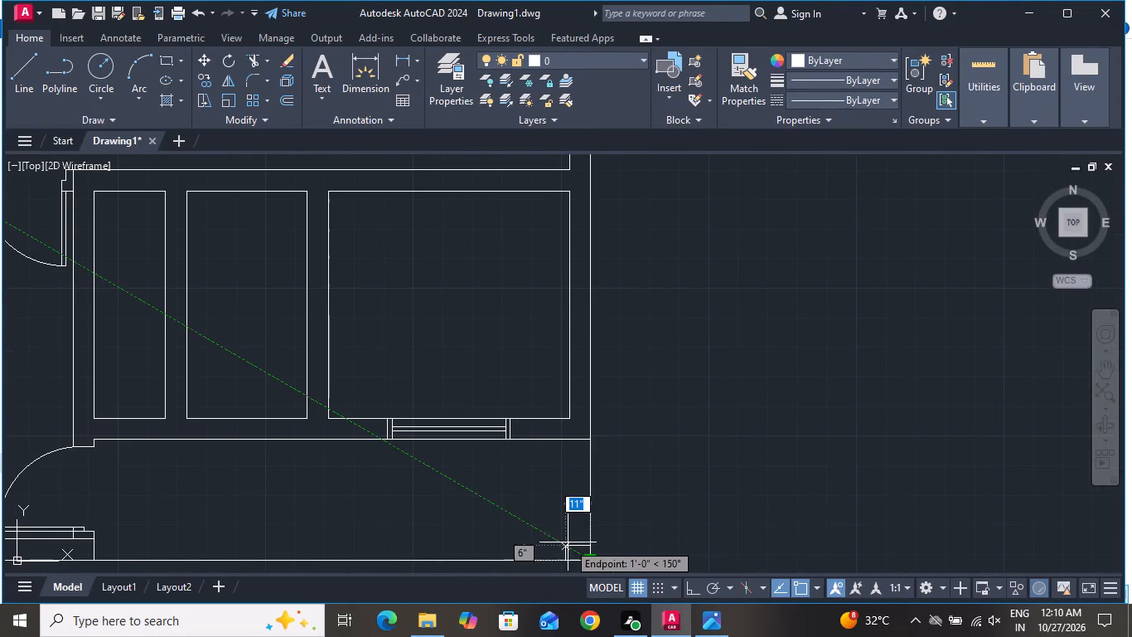
pyautogui.click(544, 518)
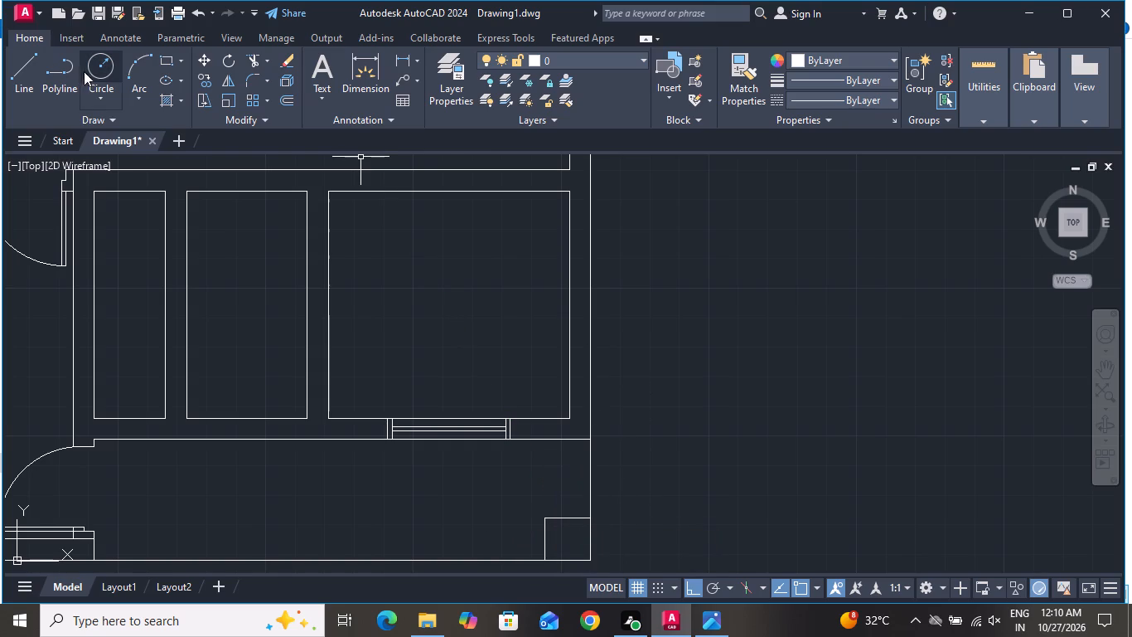
# Fill the corner column rectangle with a solid red hatch.
pyautogui.click(169, 98)
pyautogui.click(155, 70)
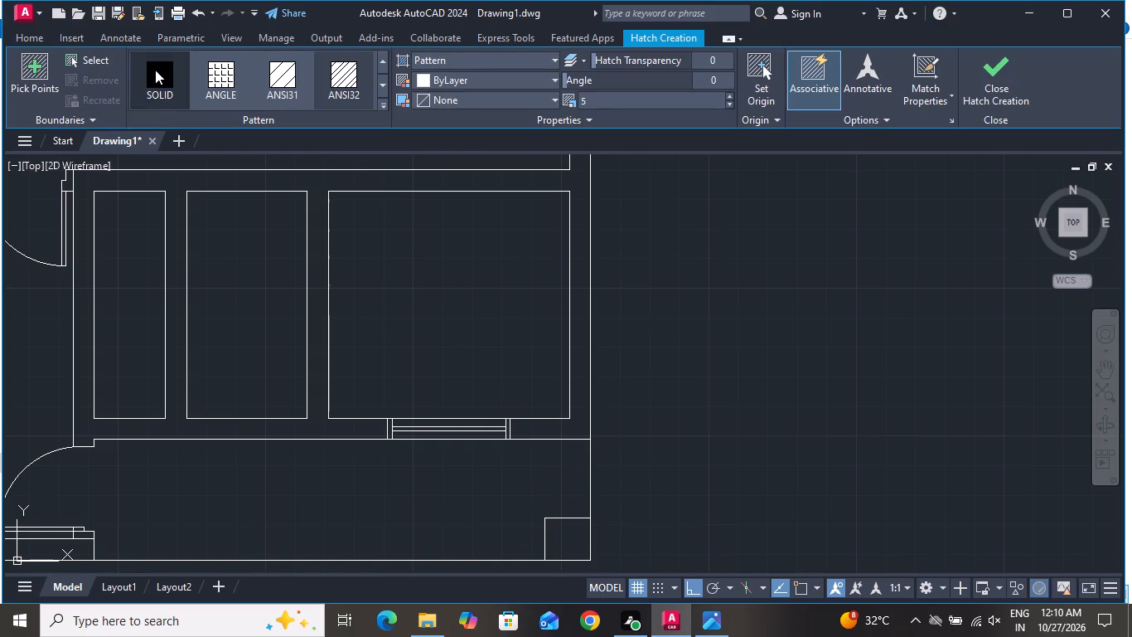
pyautogui.click(576, 533)
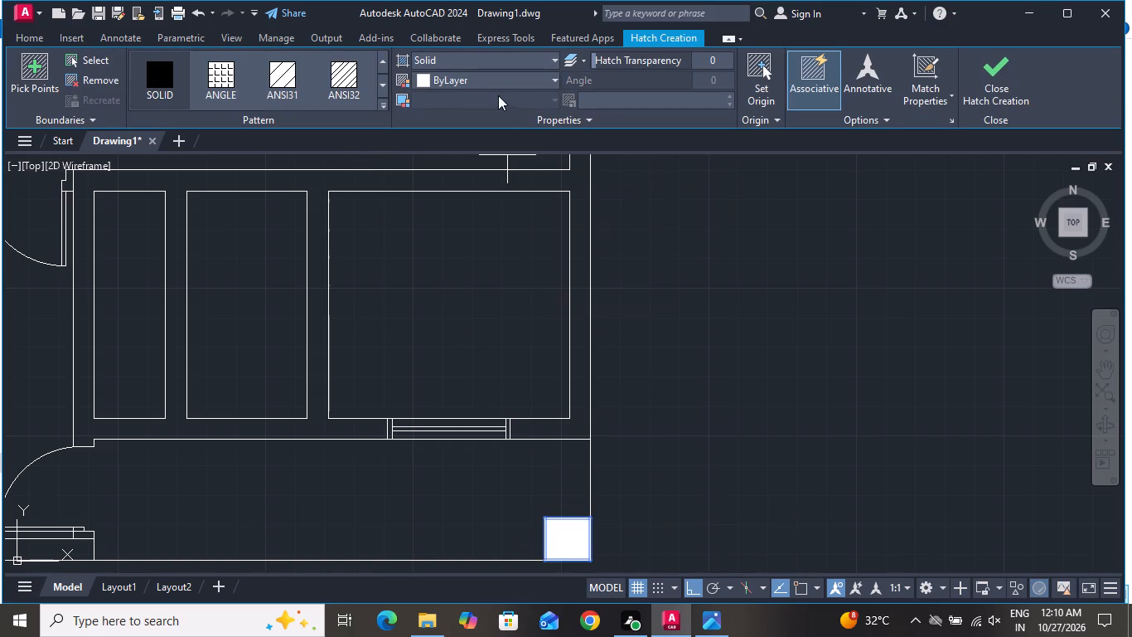
pyautogui.click(492, 80)
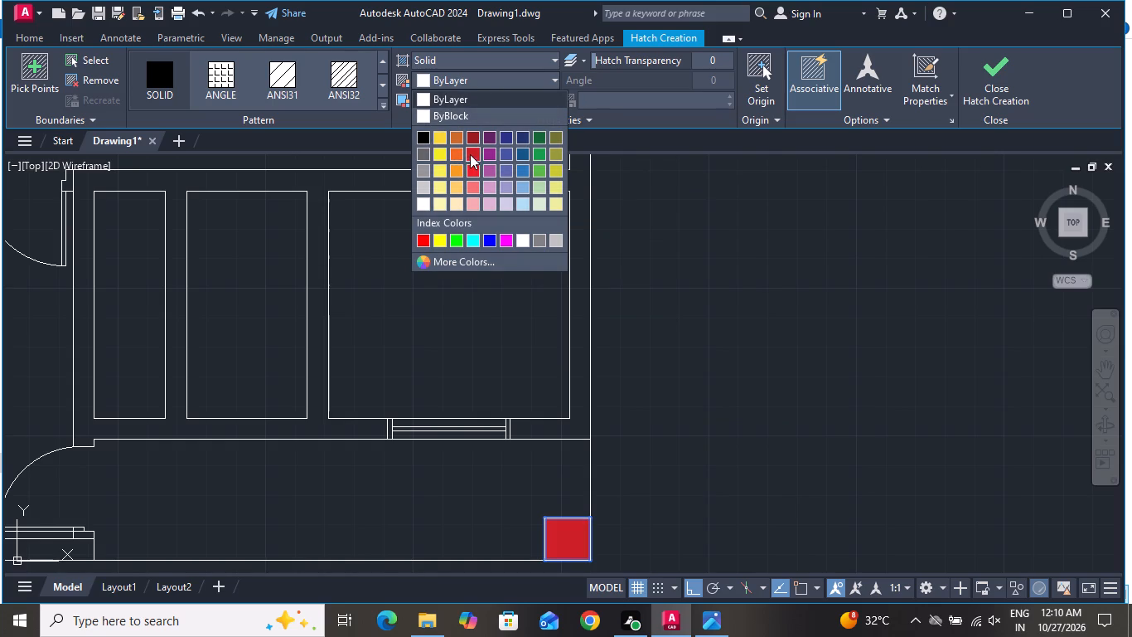
pyautogui.click(470, 154)
pyautogui.rightClick(641, 315)
pyautogui.click(658, 337)
# Draw a line across the north wall of the southeast room, extending up from the room's upper-left inner corner.
pyautogui.scroll(-2, 689, 356)
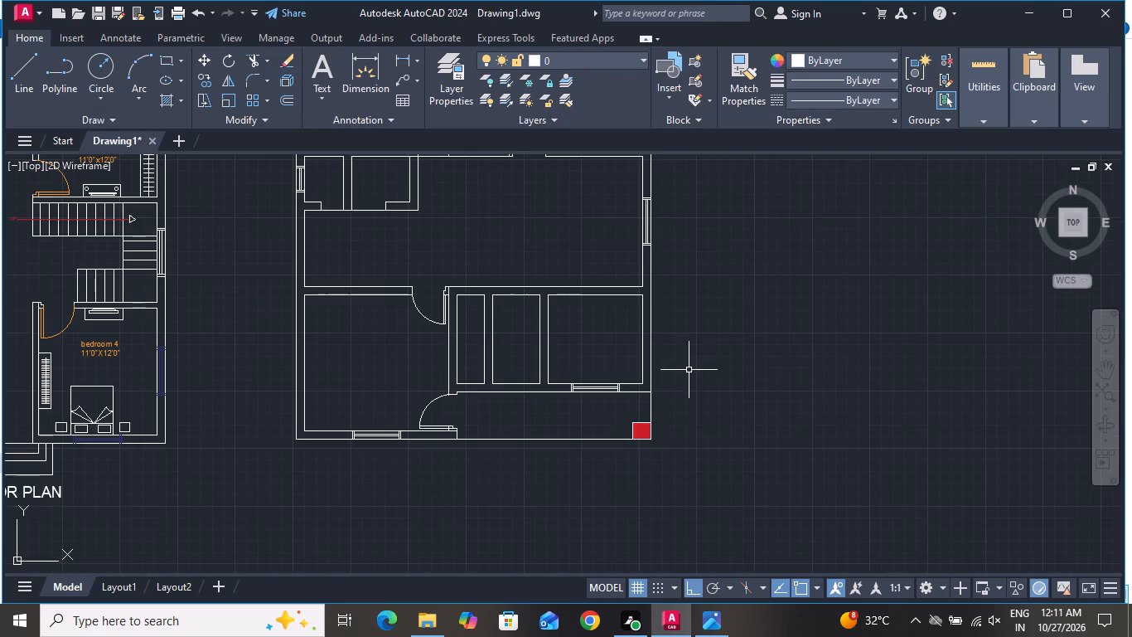
pyautogui.click(15, 73)
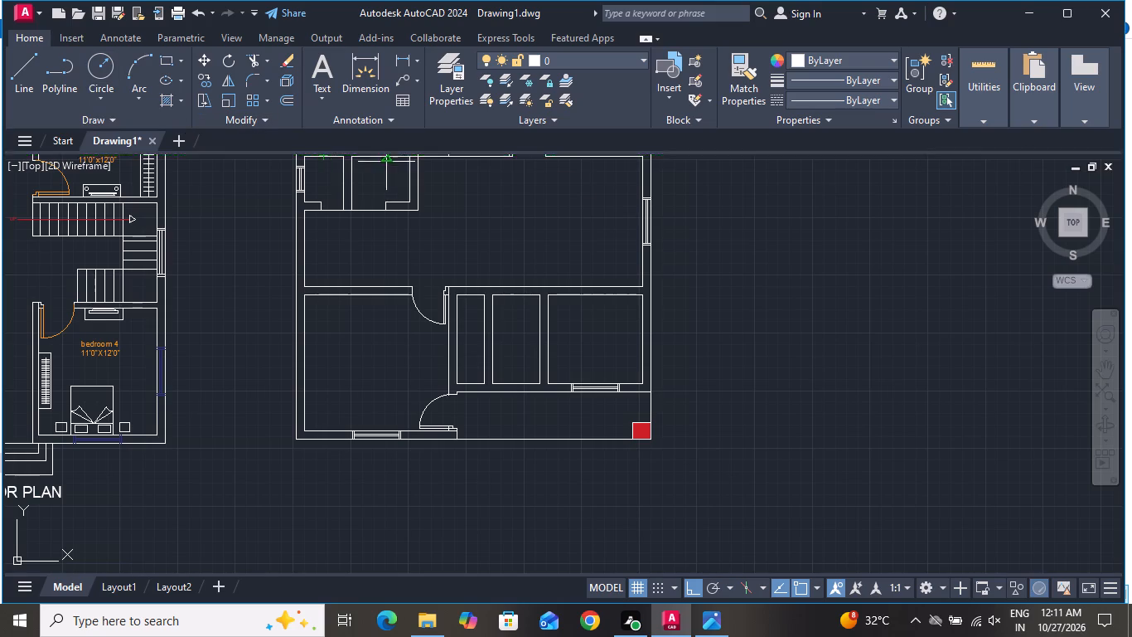
pyautogui.scroll(3, 570, 256)
pyautogui.click(473, 415)
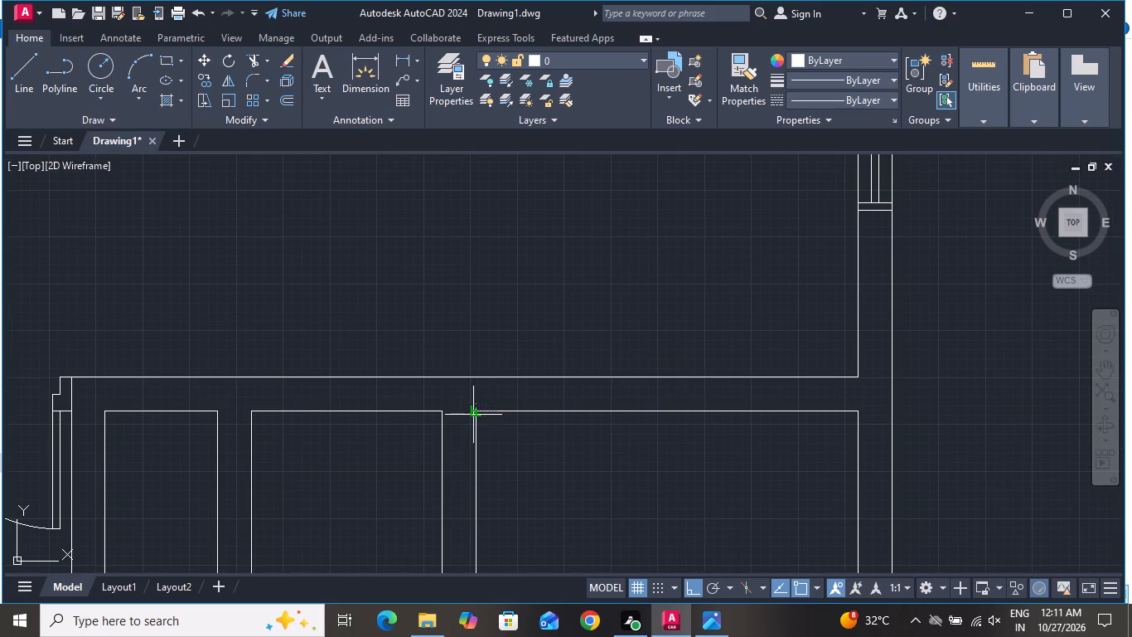
pyautogui.click(479, 377)
pyautogui.rightClick(479, 377)
pyautogui.click(504, 406)
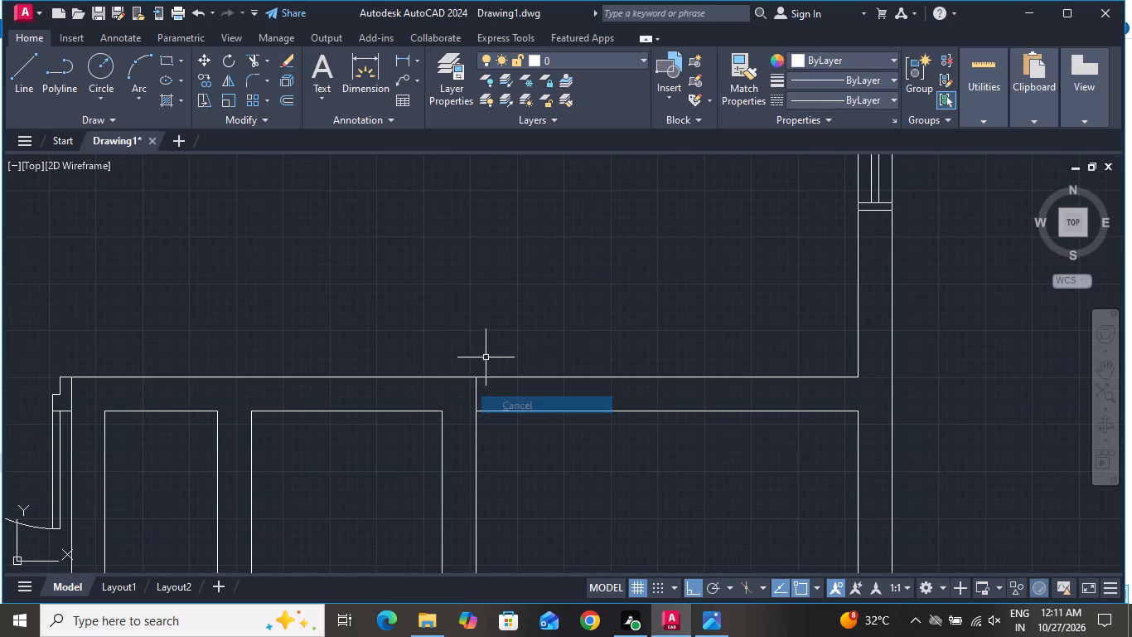
# Draw a second line across the southeast room's north wall, slightly west of the middle of that wall.
pyautogui.click(13, 72)
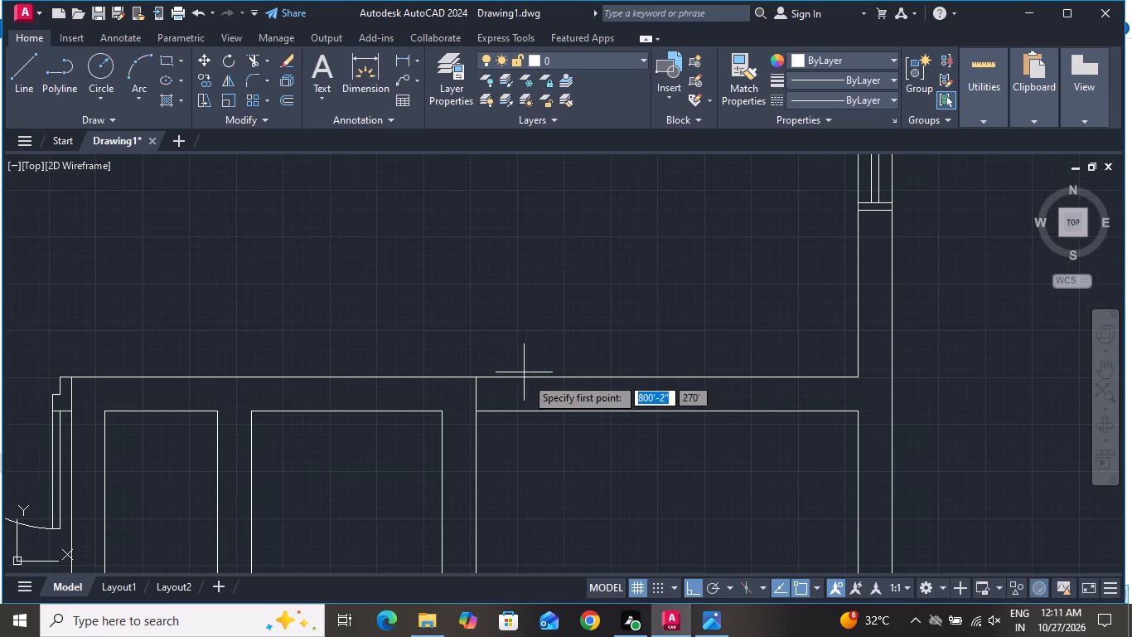
pyautogui.scroll(1, 547, 385)
pyautogui.click(706, 372)
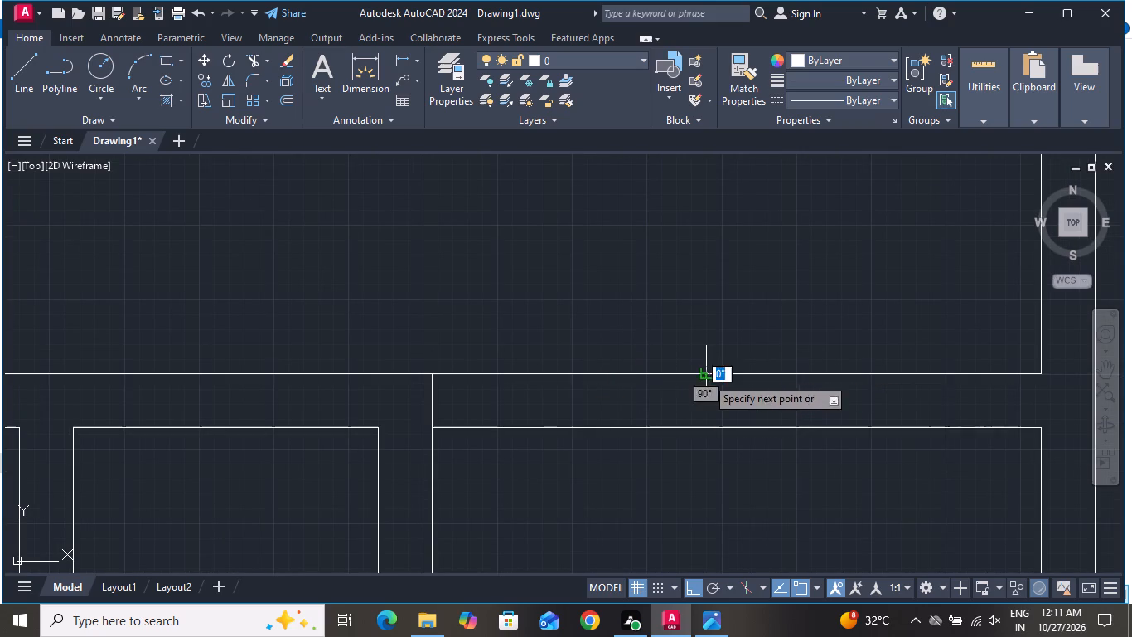
pyautogui.click(703, 425)
pyautogui.rightClick(702, 425)
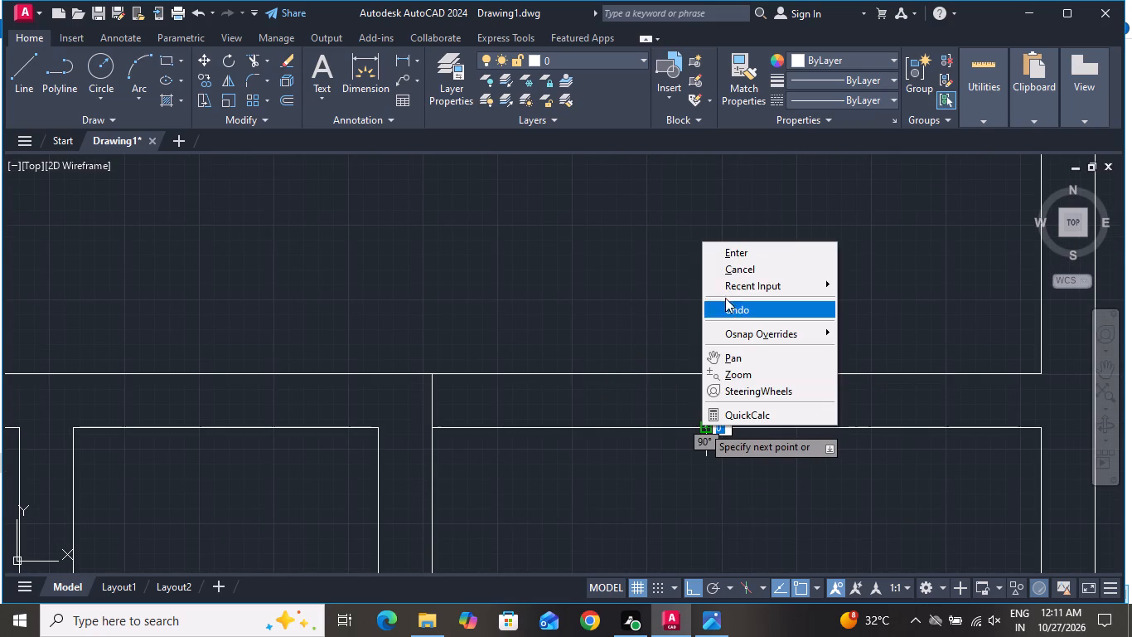
pyautogui.click(733, 266)
# Trim both wall lines between the two cross lines to open a doorway in the southeast room's north wall.
pyautogui.click(254, 61)
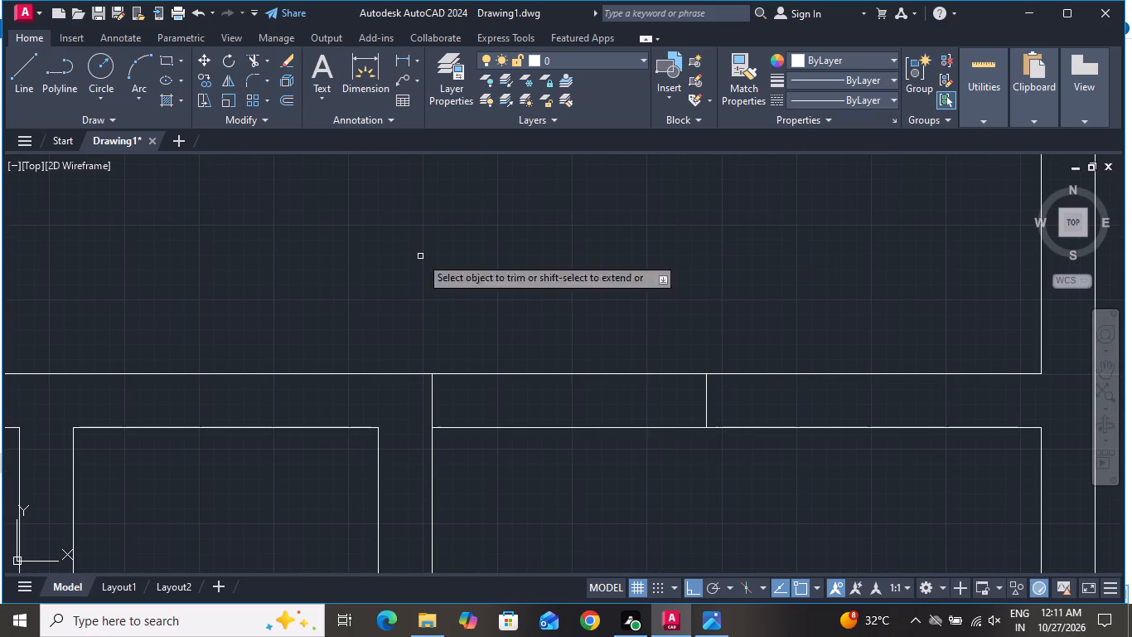
pyautogui.click(507, 299)
pyautogui.click(505, 452)
pyautogui.rightClick(524, 367)
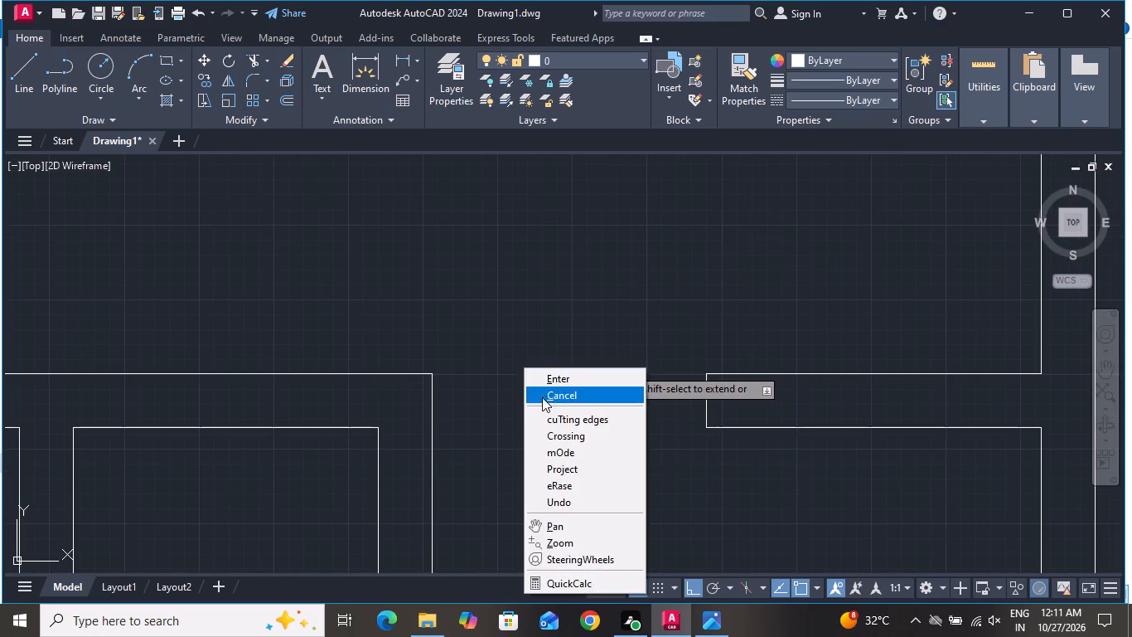
pyautogui.click(542, 397)
# Draw a horizontal line 4'-3" long across the narrow room west of the southeast room, a short way below its top edge.
pyautogui.scroll(-2, 583, 337)
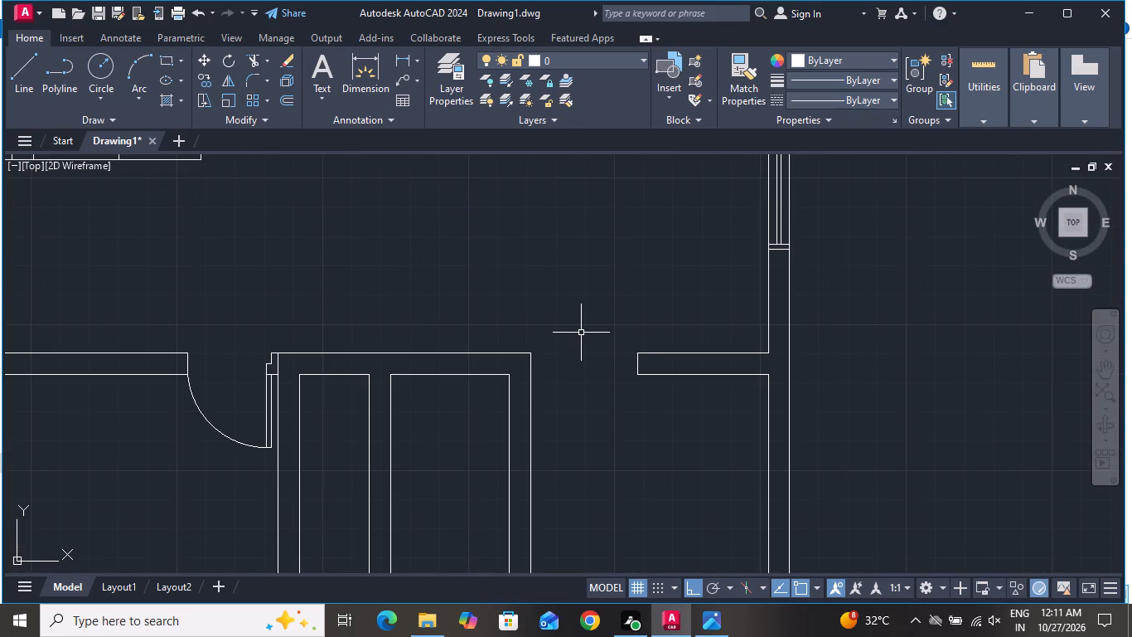
pyautogui.scroll(-2, 625, 283)
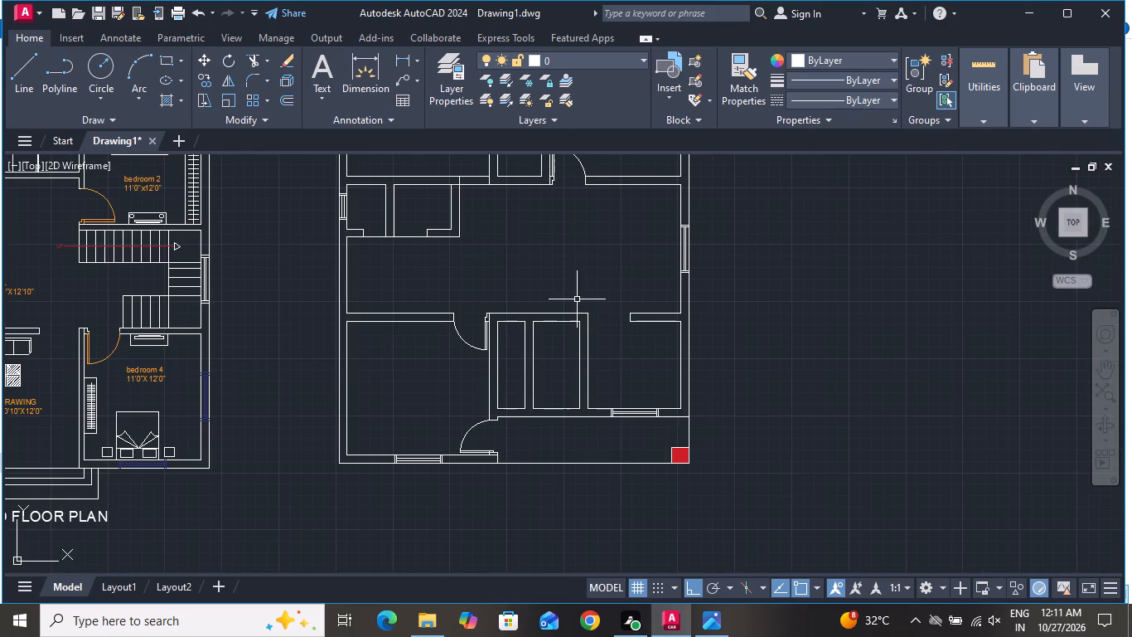
pyautogui.click(17, 56)
pyautogui.scroll(3, 557, 328)
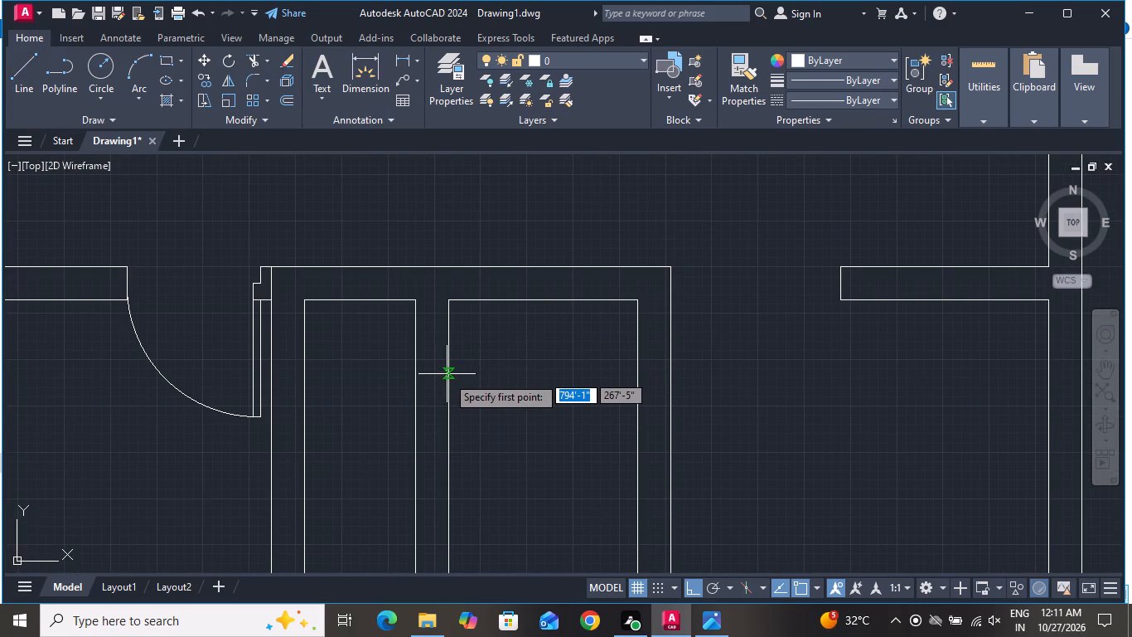
pyautogui.click(450, 377)
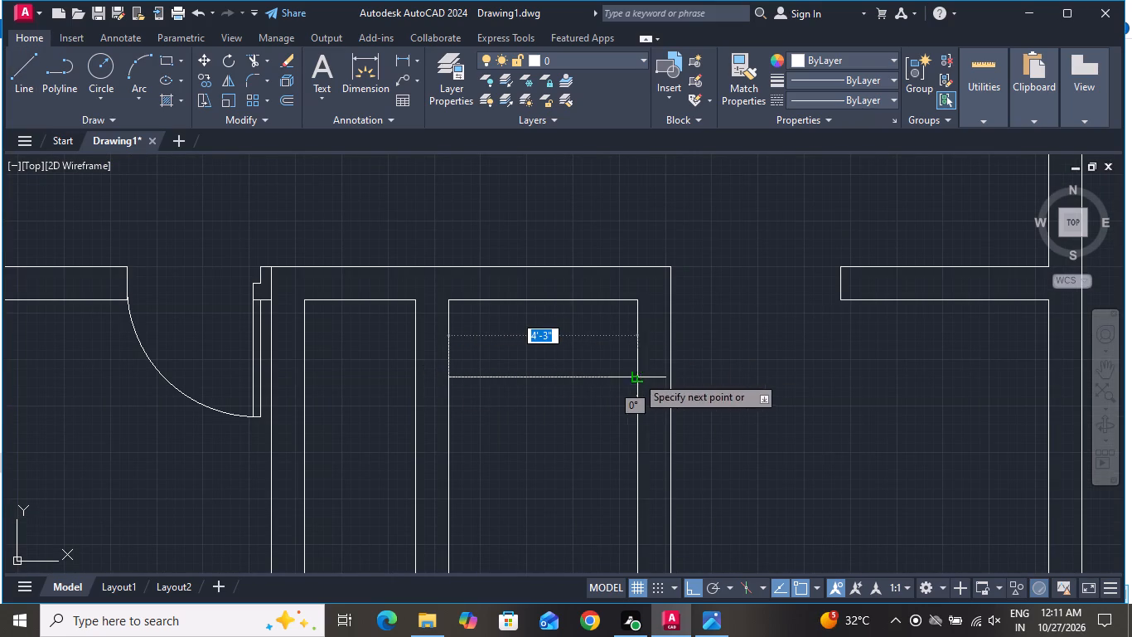
pyautogui.scroll(2, 638, 383)
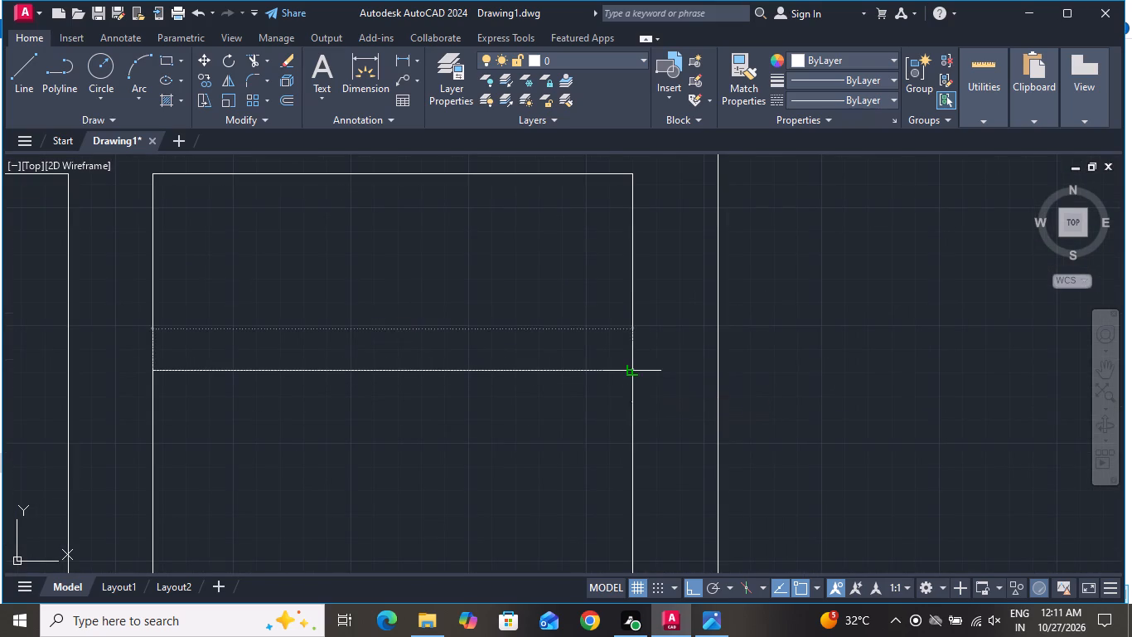
pyautogui.click(630, 370)
pyautogui.rightClick(652, 381)
pyautogui.click(679, 411)
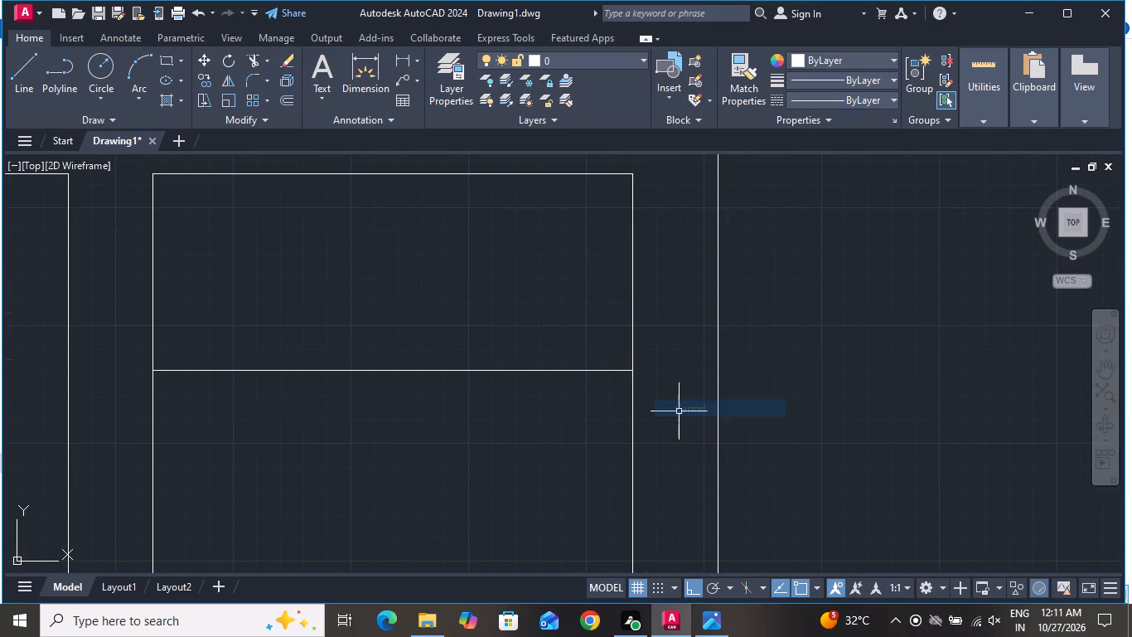
# Offset the new horizontal line 9" downward to form a cross wall in the narrow room.
pyautogui.write('O')
pyautogui.press('space')
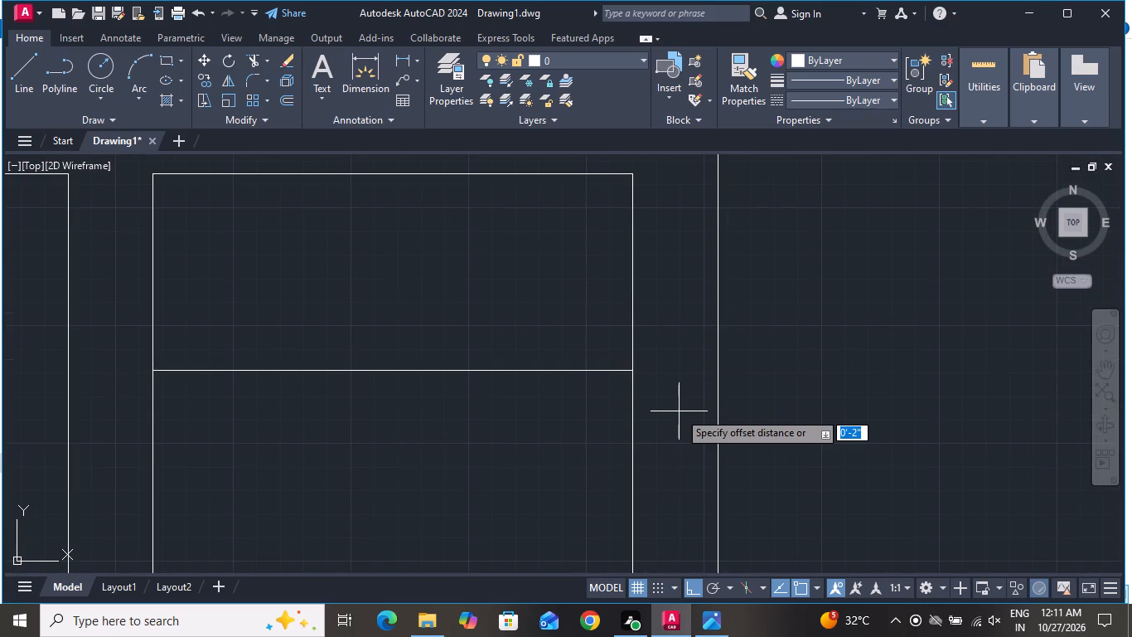
pyautogui.press('9')
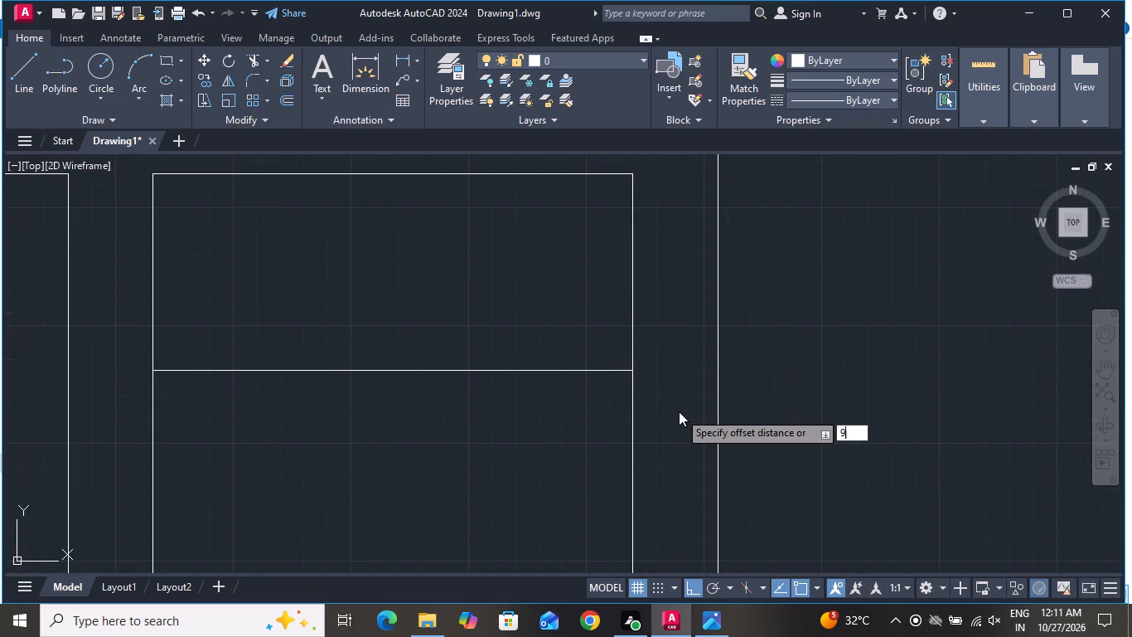
pyautogui.hotkey('shift', '"')
pyautogui.press('Return')
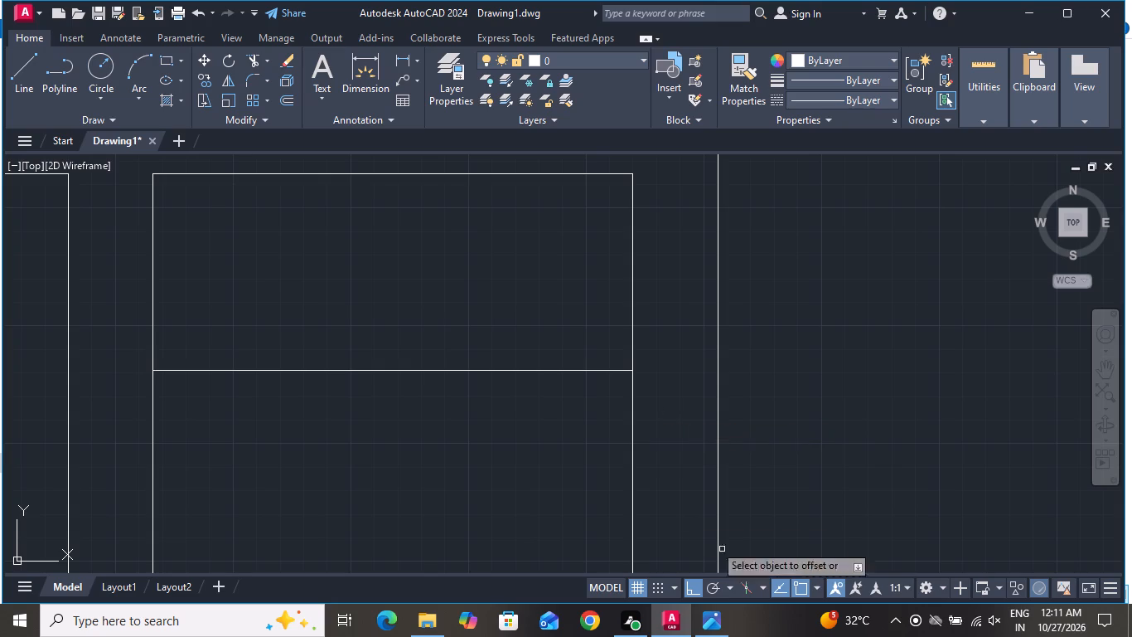
pyautogui.click(529, 371)
pyautogui.click(522, 391)
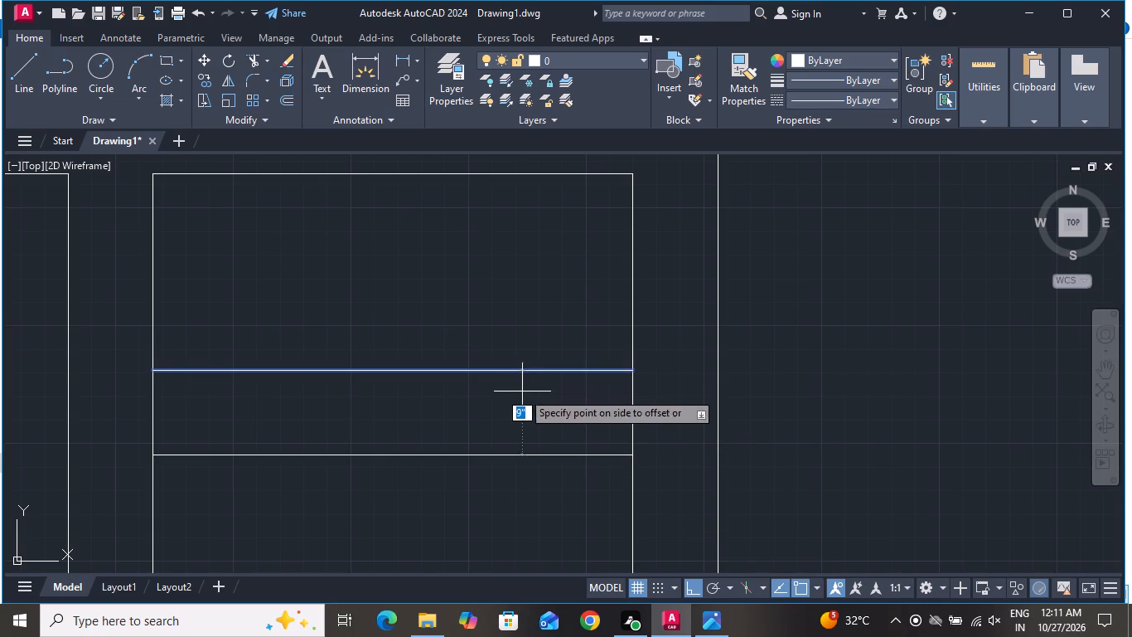
pyautogui.rightClick(520, 392)
pyautogui.click(535, 425)
# Draw a line across the north wall's thickness, going up from the narrow room's upper-left inner corner.
pyautogui.scroll(-2, 542, 493)
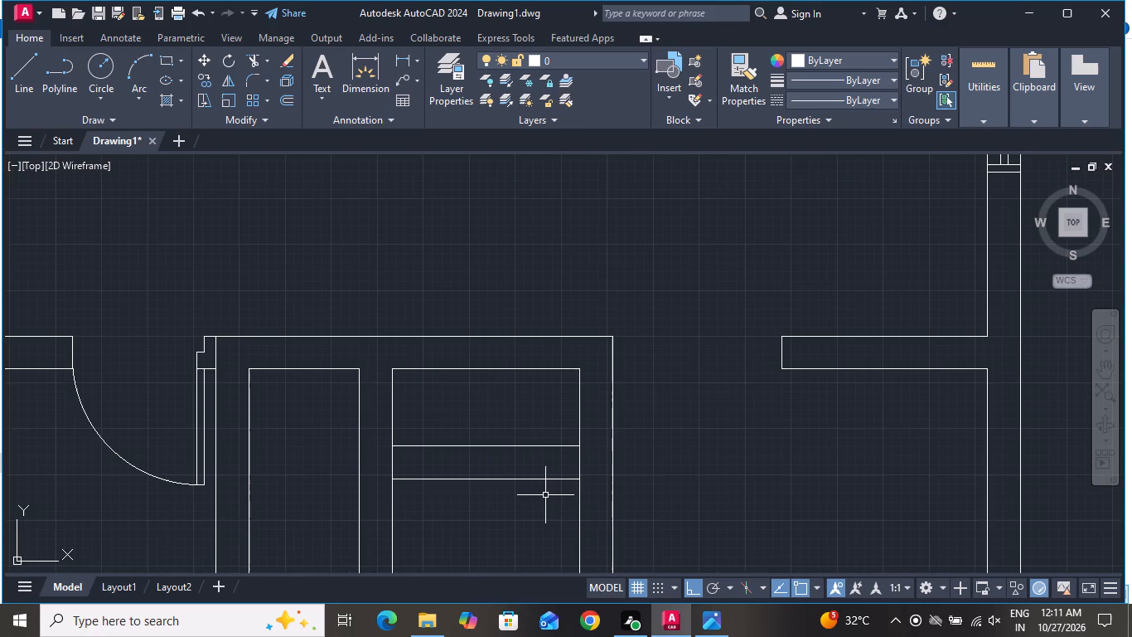
pyautogui.click(22, 47)
pyautogui.click(24, 68)
pyautogui.scroll(1, 477, 411)
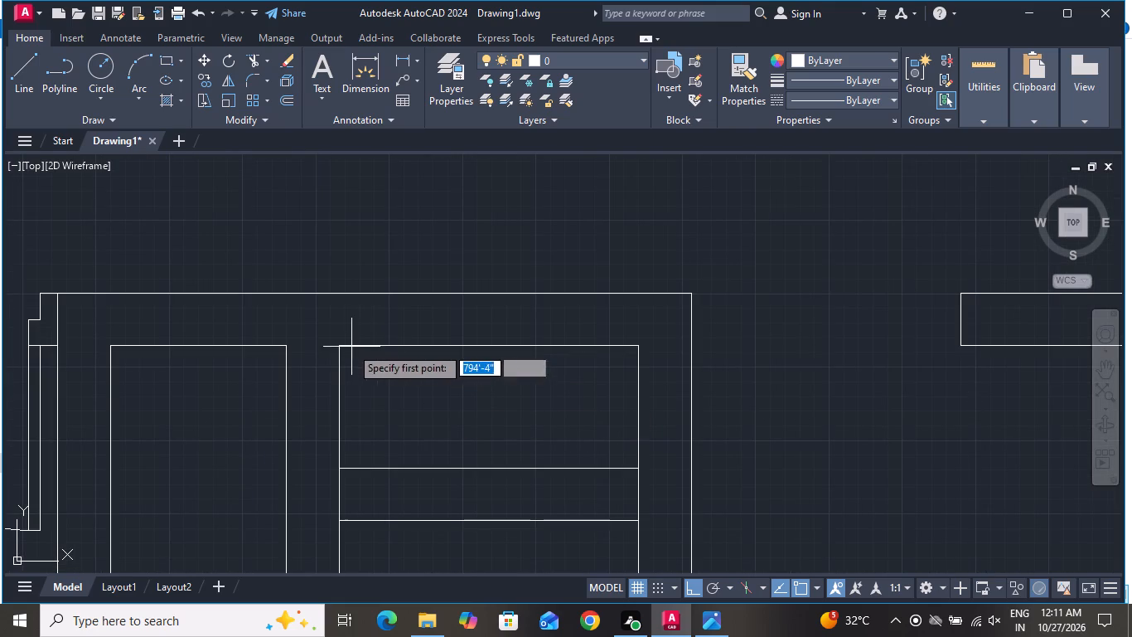
pyautogui.click(342, 343)
pyautogui.click(336, 294)
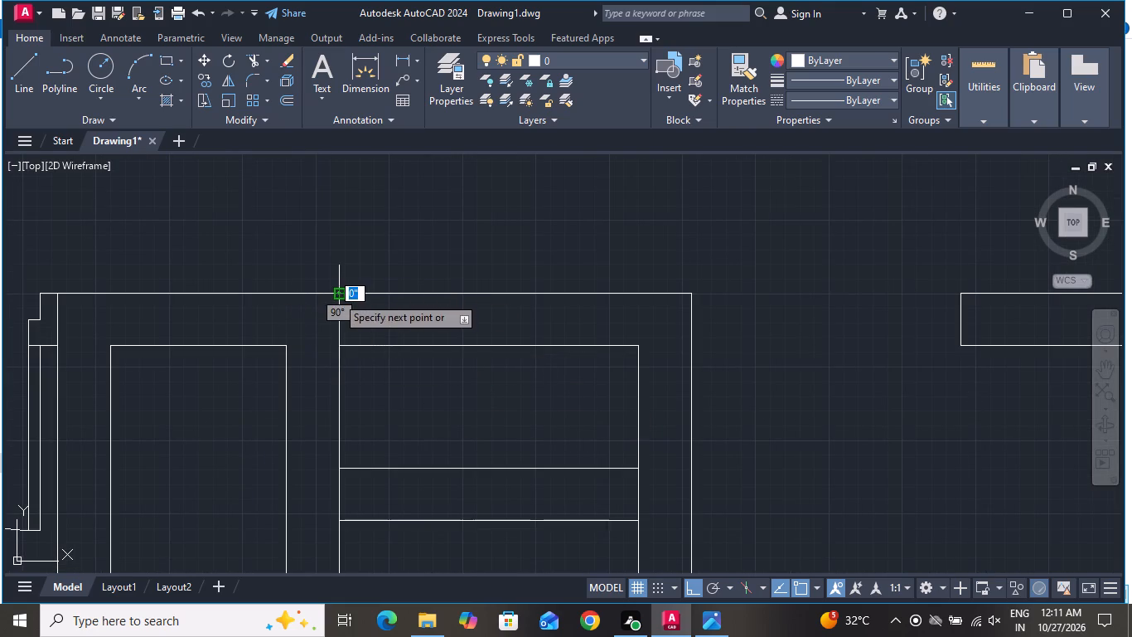
pyautogui.rightClick(336, 296)
pyautogui.click(358, 319)
# Draw a line across the north wall's thickness, going up from the narrow room's upper-right inner corner.
pyautogui.click(29, 71)
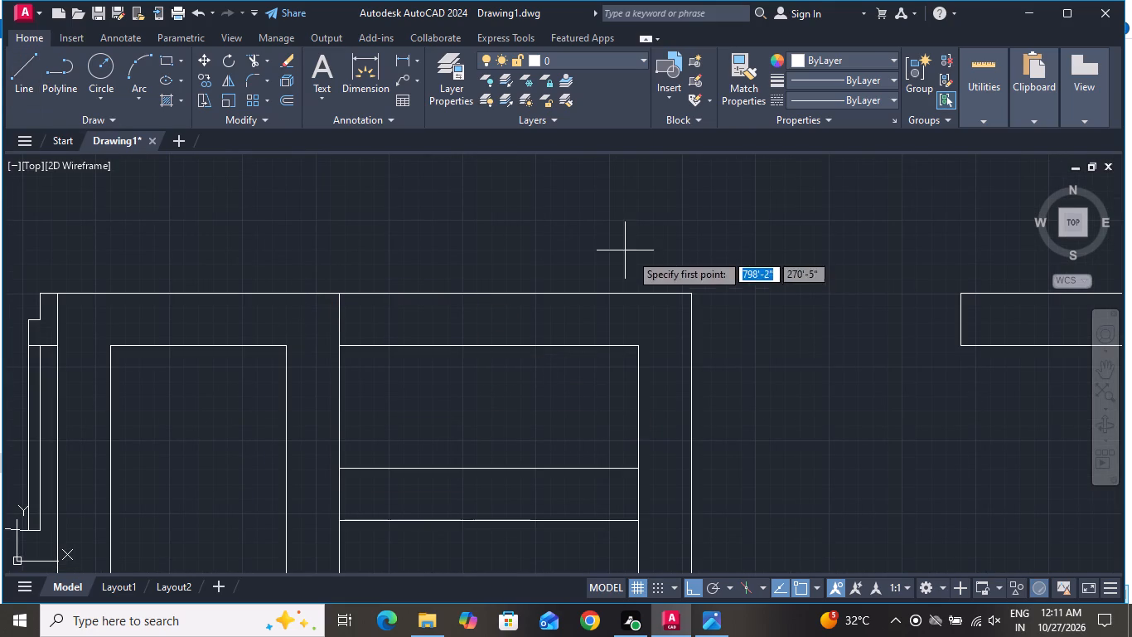
pyautogui.click(638, 343)
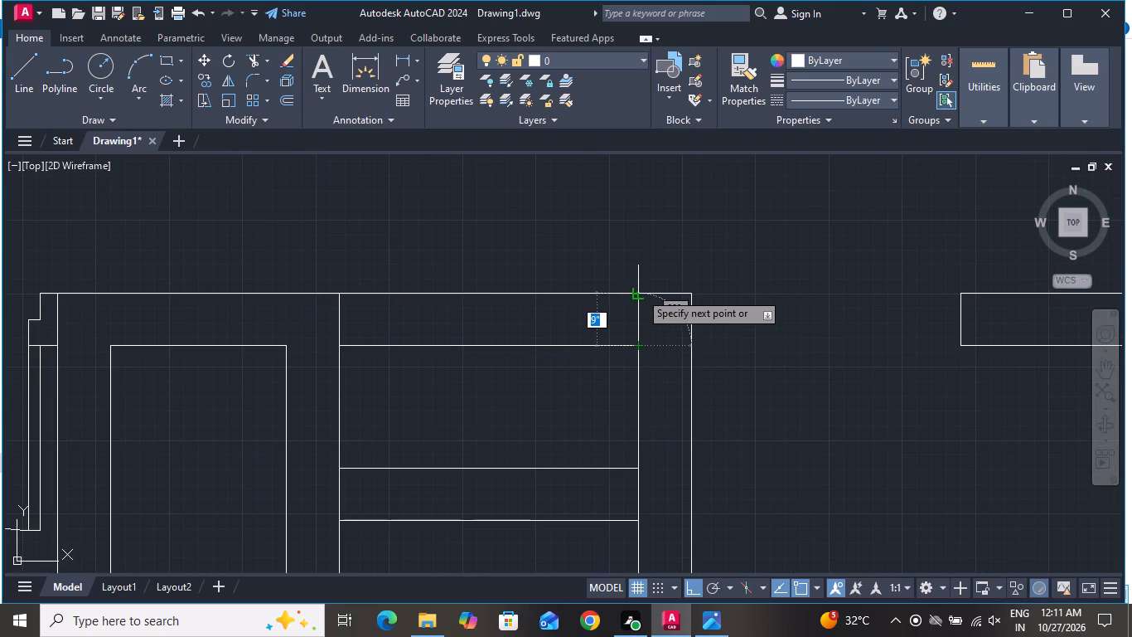
pyautogui.click(642, 294)
pyautogui.rightClick(642, 294)
pyautogui.click(658, 314)
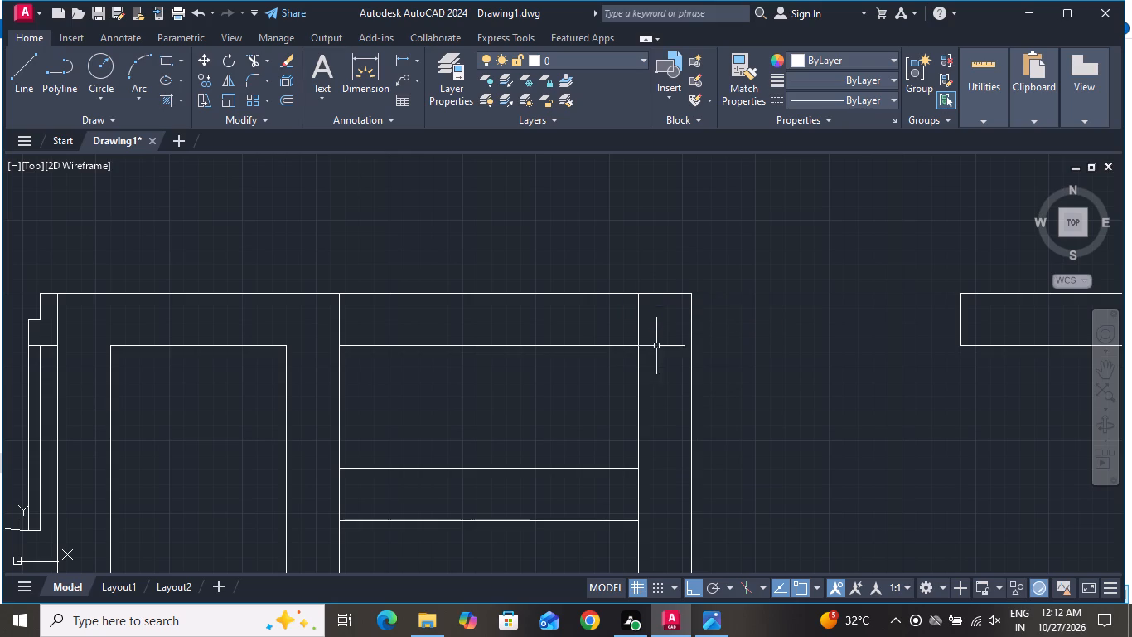
# Trim both north wall lines between the two cross lines to open the recess above the narrow room's cross wall.
pyautogui.click(256, 61)
pyautogui.click(483, 379)
pyautogui.click(496, 251)
pyautogui.rightClick(496, 251)
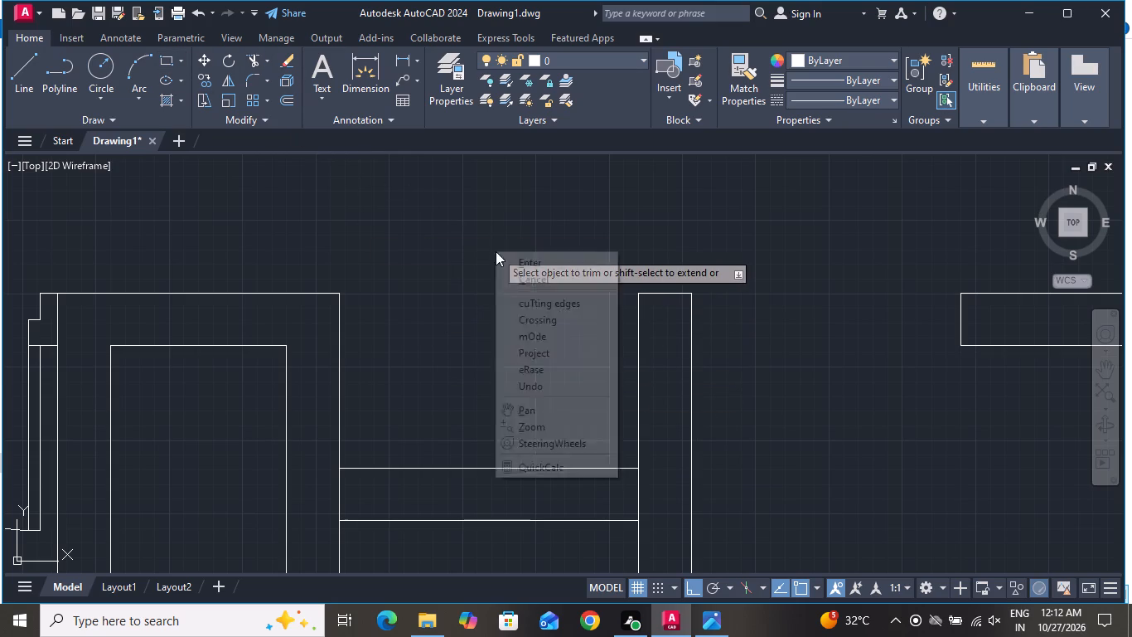
pyautogui.click(549, 287)
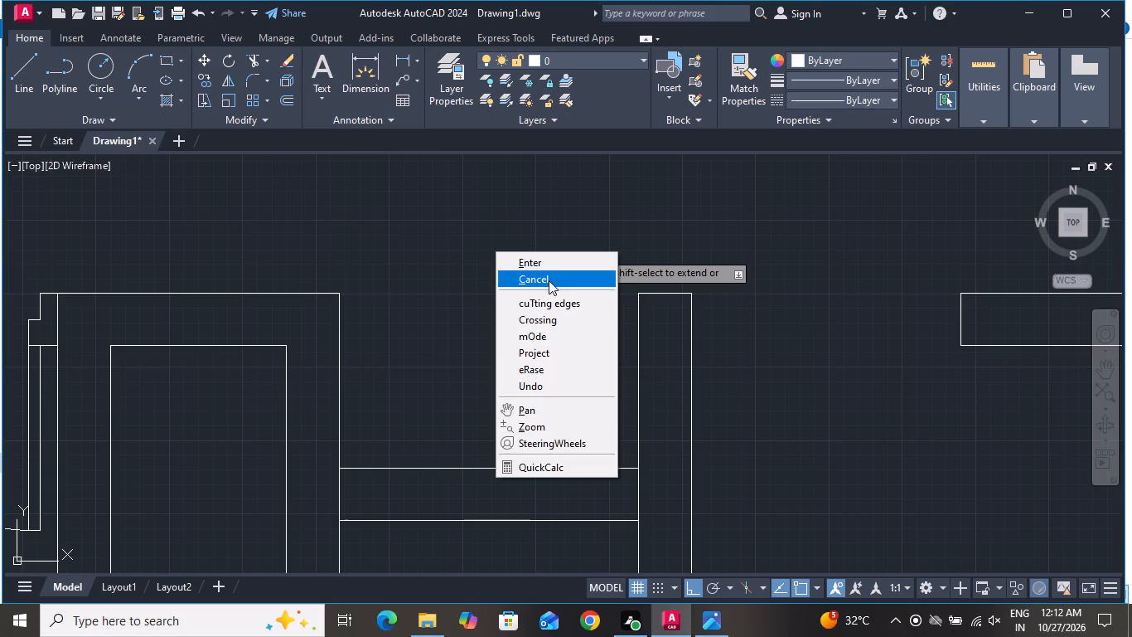
# Draw a line across the north wall's thickness, going up from the upper-left inner corner of the narrow room next to the door.
pyautogui.click(549, 280)
pyautogui.click(27, 61)
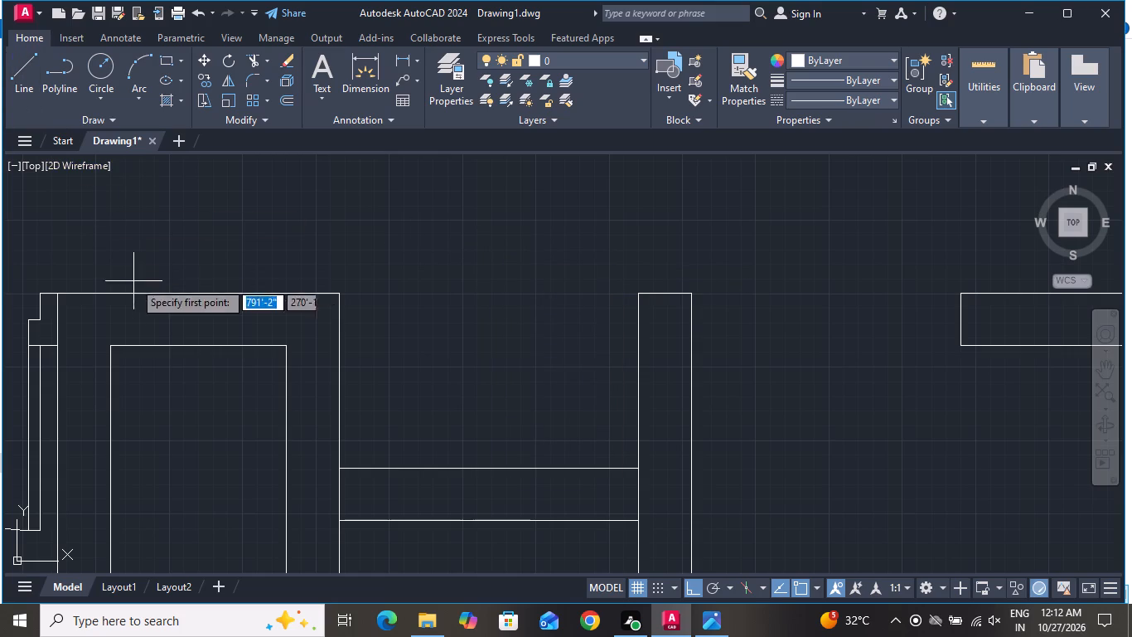
pyautogui.click(112, 348)
pyautogui.click(113, 287)
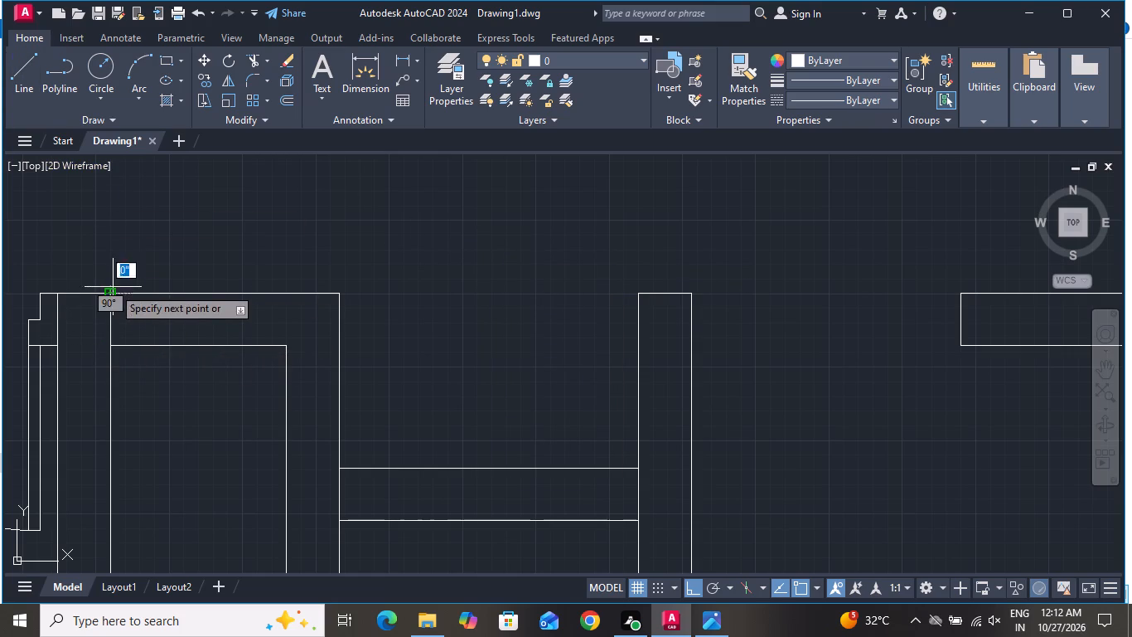
pyautogui.rightClick(124, 298)
pyautogui.click(142, 312)
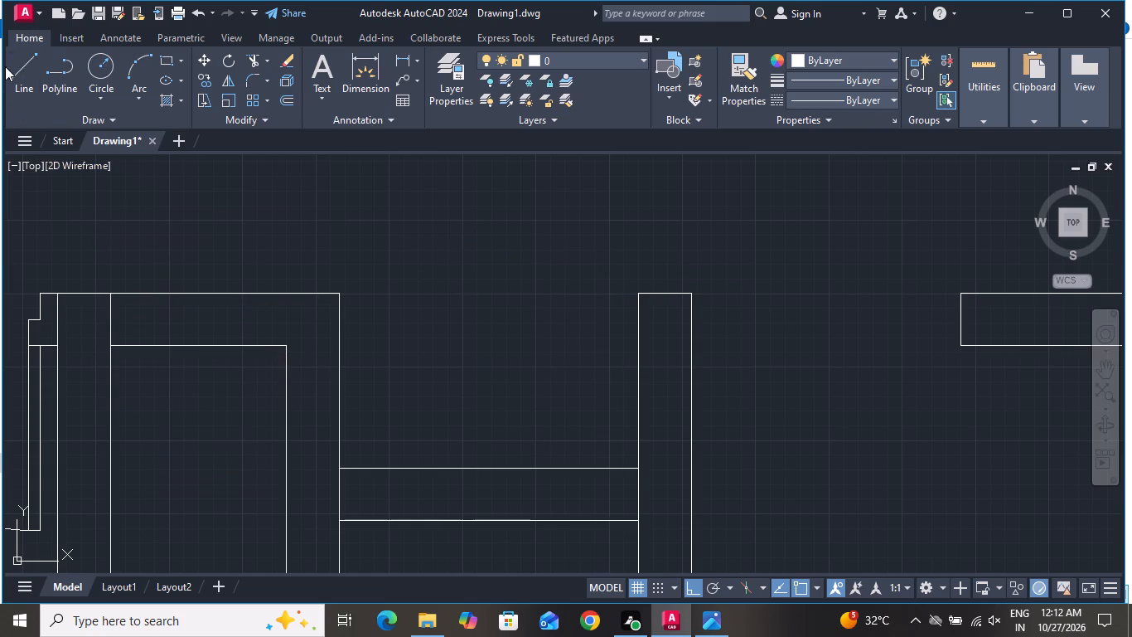
# Draw a line across the north wall's thickness, going up from the same narrow room's upper-right inner corner.
pyautogui.click(26, 66)
pyautogui.click(284, 350)
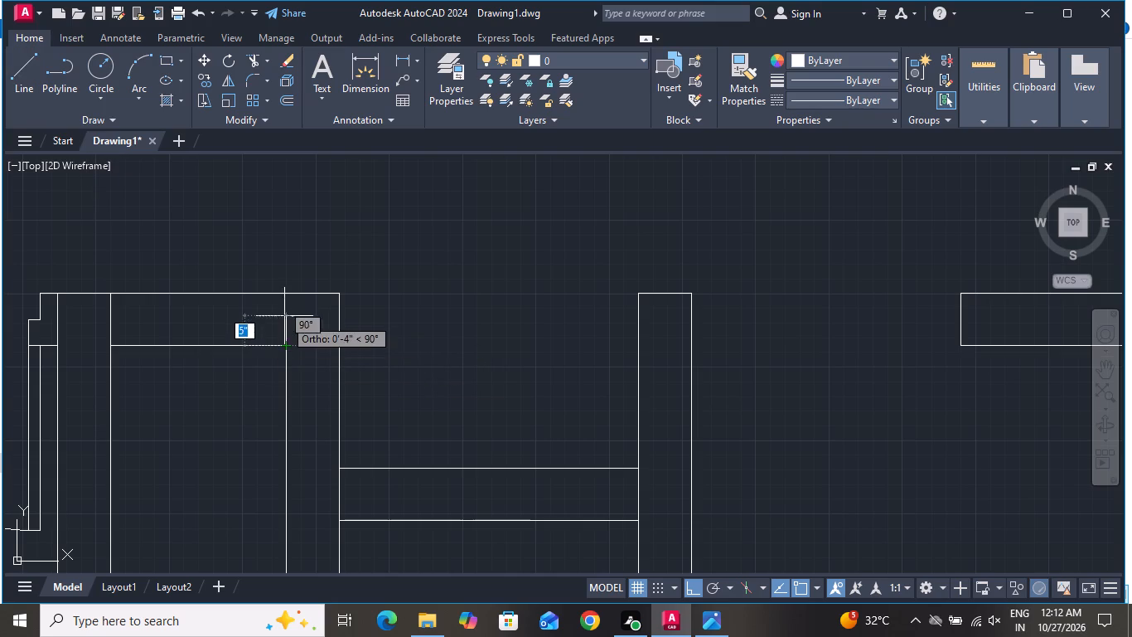
pyautogui.click(282, 290)
pyautogui.rightClick(282, 290)
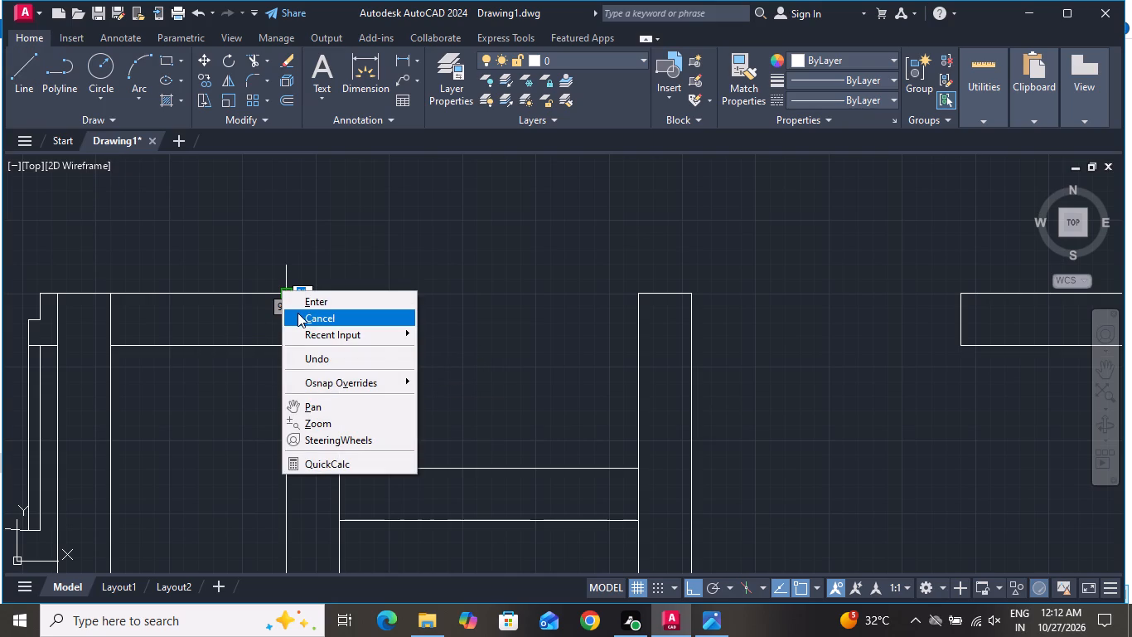
pyautogui.rightClick(298, 313)
# Trim both north wall lines between the two new cross lines to open the top of the narrow room next to the door.
pyautogui.click(257, 58)
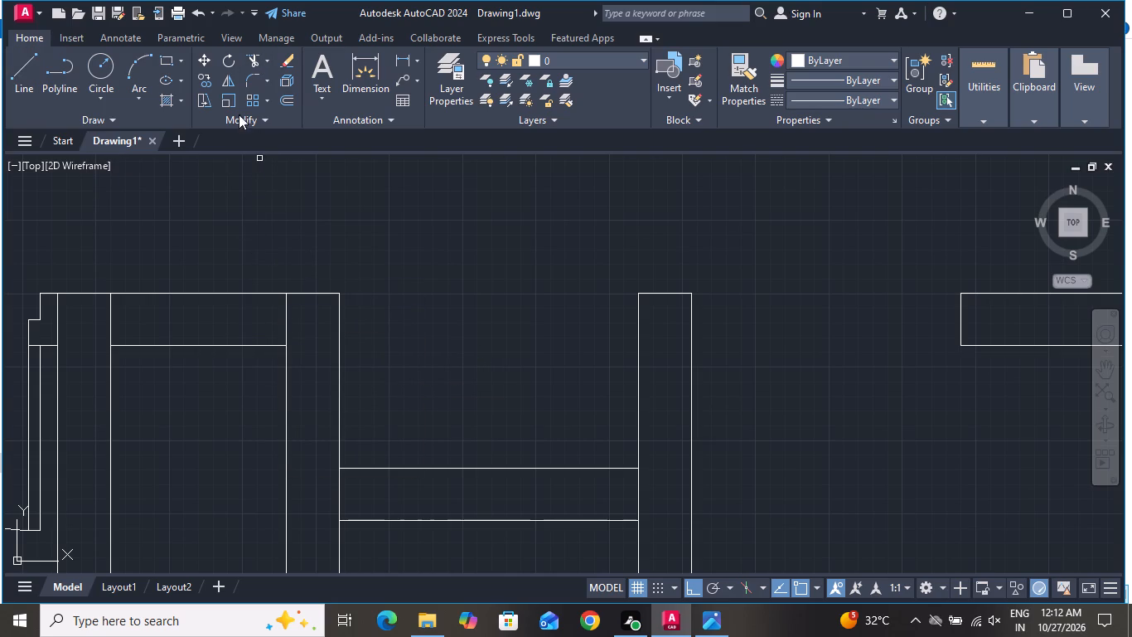
pyautogui.click(226, 355)
pyautogui.click(225, 270)
pyautogui.rightClick(225, 327)
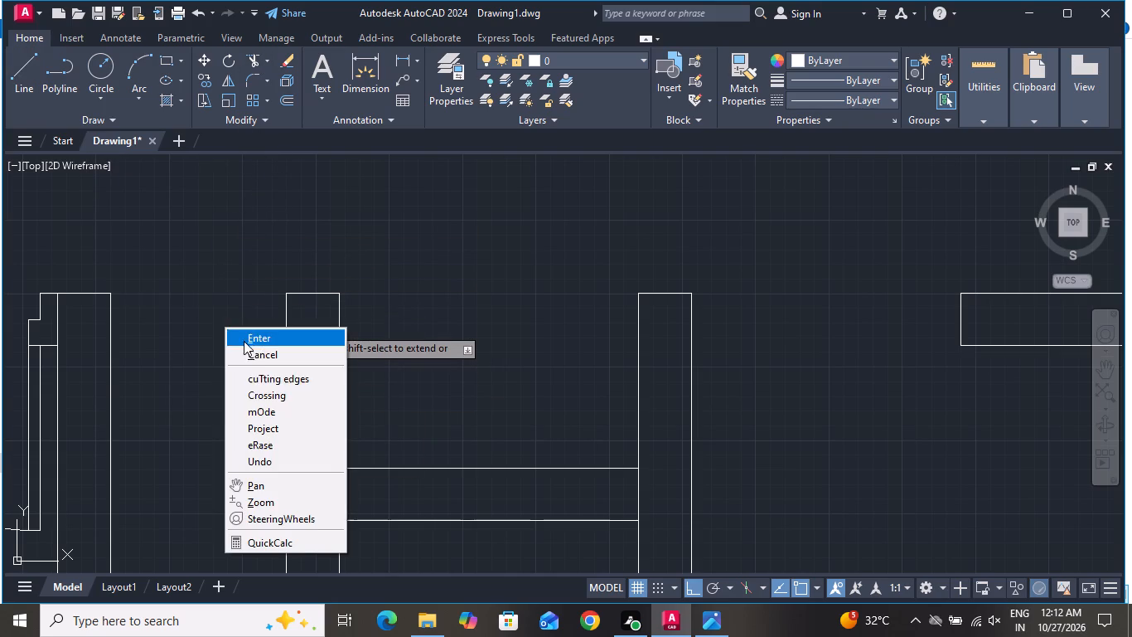
pyautogui.click(267, 354)
# Draw a line across the thickness of the partition east of the cross wall, slightly below the cross wall.
pyautogui.scroll(-2, 388, 323)
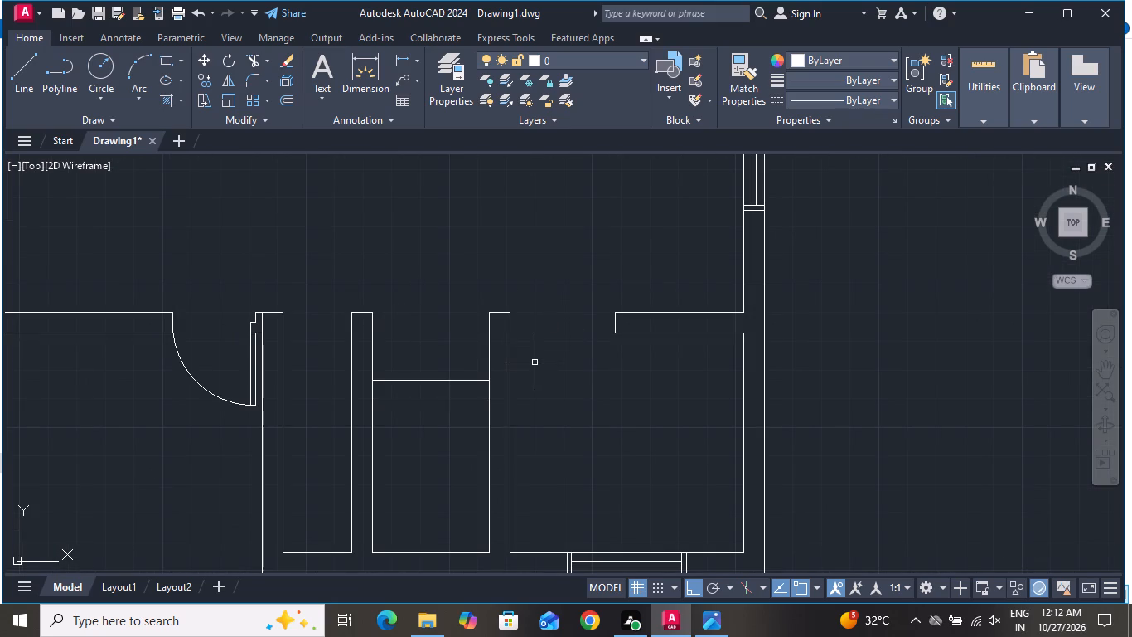
pyautogui.scroll(1, 548, 379)
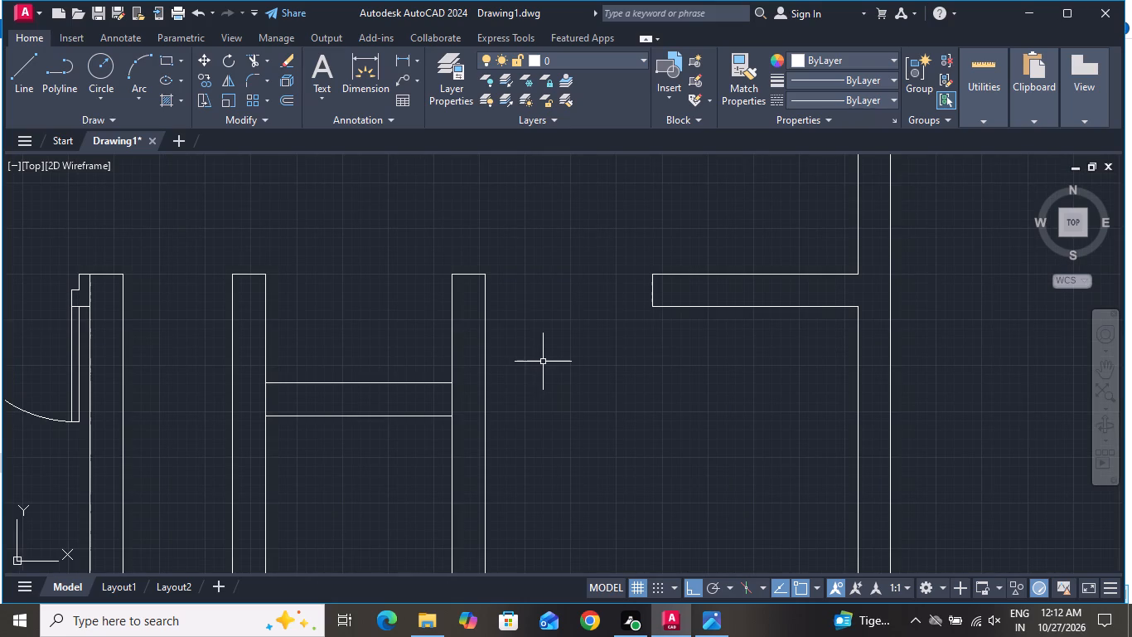
pyautogui.scroll(-2, 534, 376)
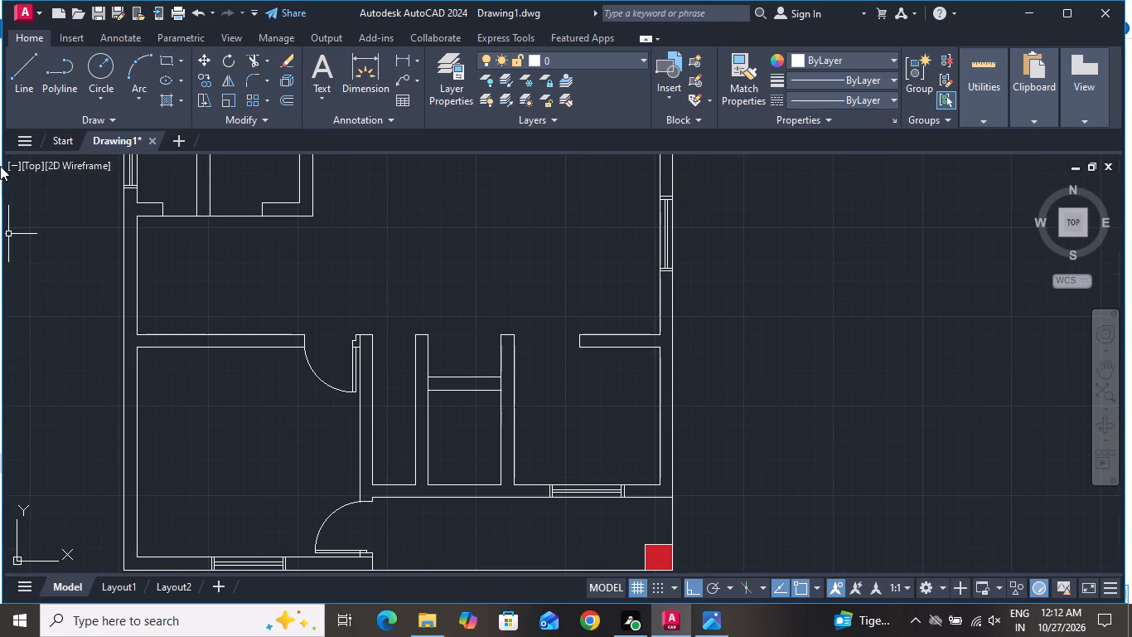
pyautogui.click(14, 79)
pyautogui.scroll(3, 515, 404)
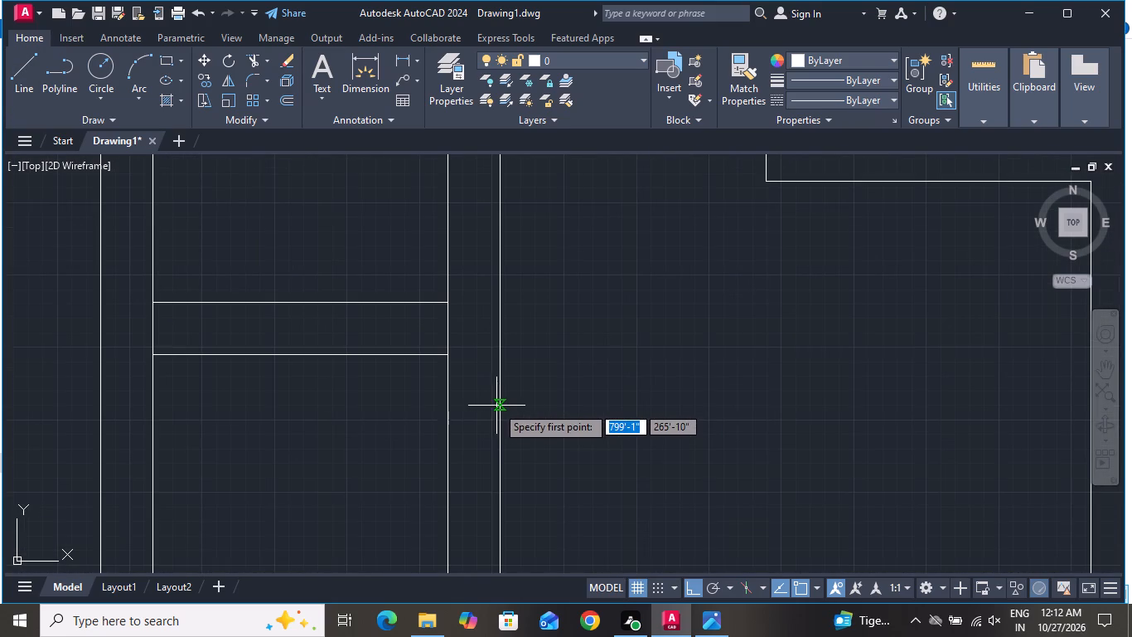
pyautogui.click(501, 397)
pyautogui.click(443, 397)
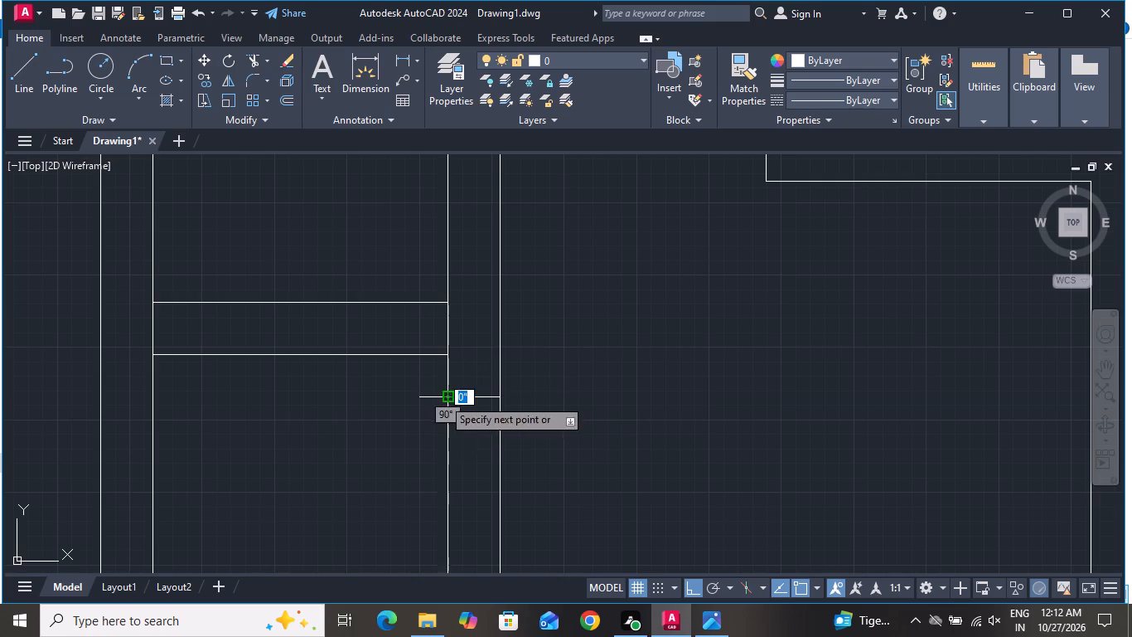
pyautogui.rightClick(439, 401)
pyautogui.click(476, 435)
# Offset the new partition cross line 3" downward to form the upper door jamb.
pyautogui.write('O 3')
pyautogui.hotkey('shift', '"')
pyautogui.press('Return')
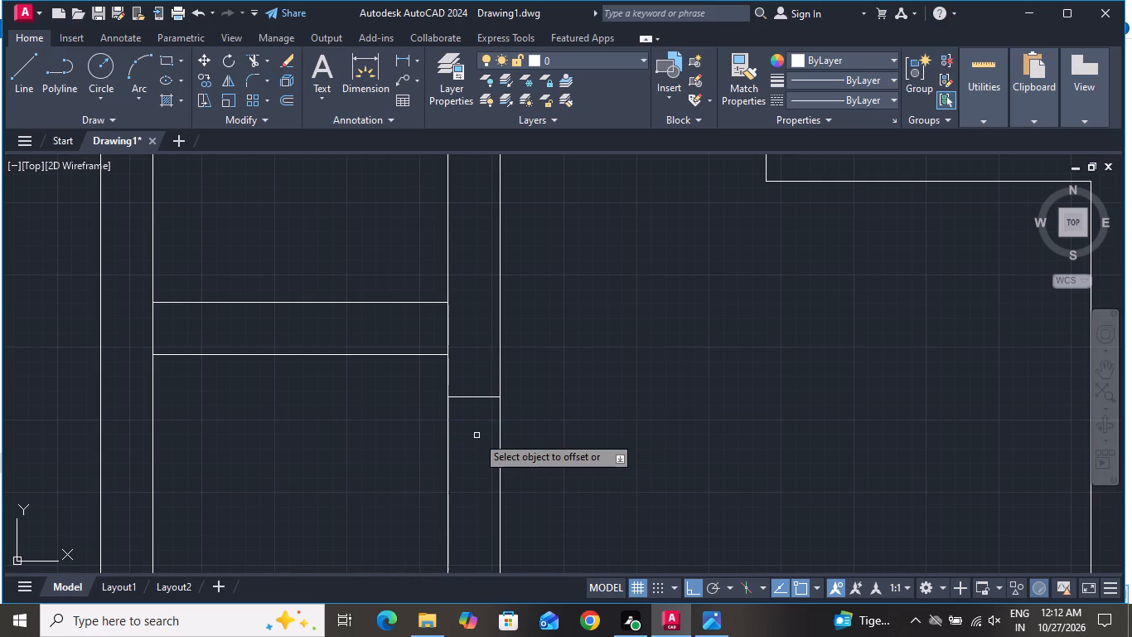
pyautogui.click(467, 395)
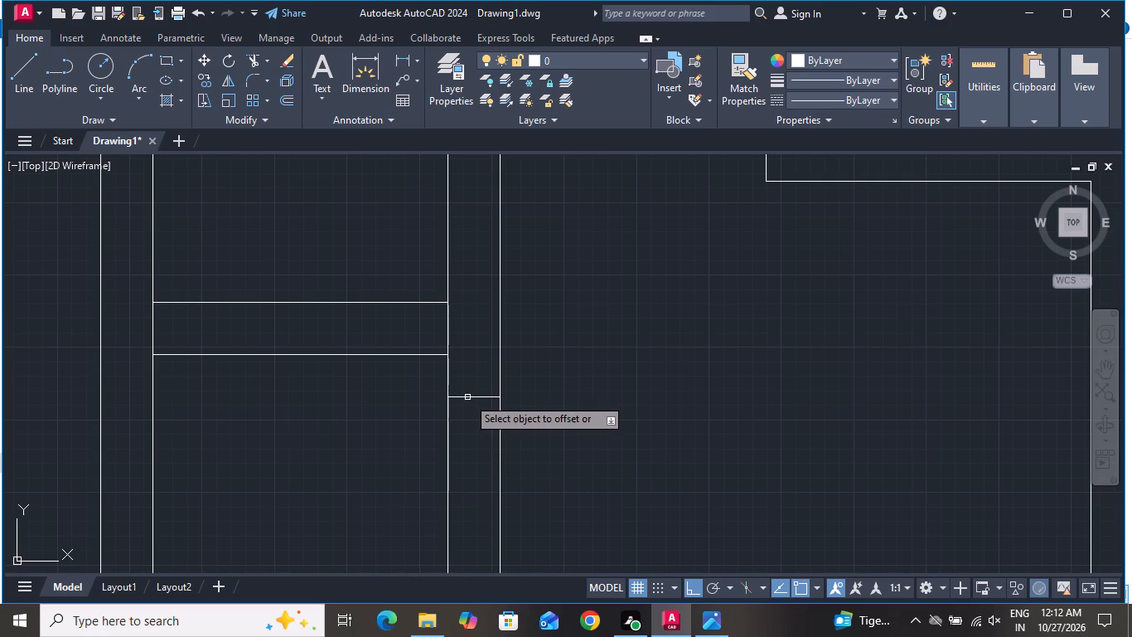
pyautogui.click(467, 392)
pyautogui.click(468, 400)
pyautogui.click(468, 396)
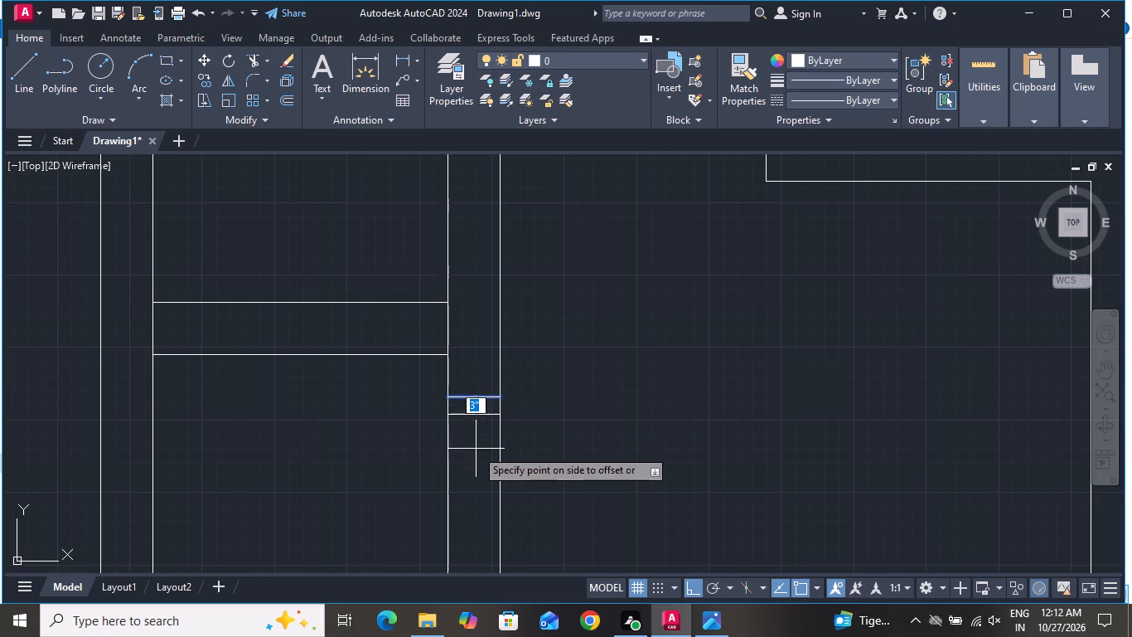
pyautogui.click(477, 449)
pyautogui.rightClick(520, 384)
pyautogui.click(561, 416)
# Offset the jamb's lower line 2'6" downward to mark the other side of the door opening.
pyautogui.scroll(-1, 559, 361)
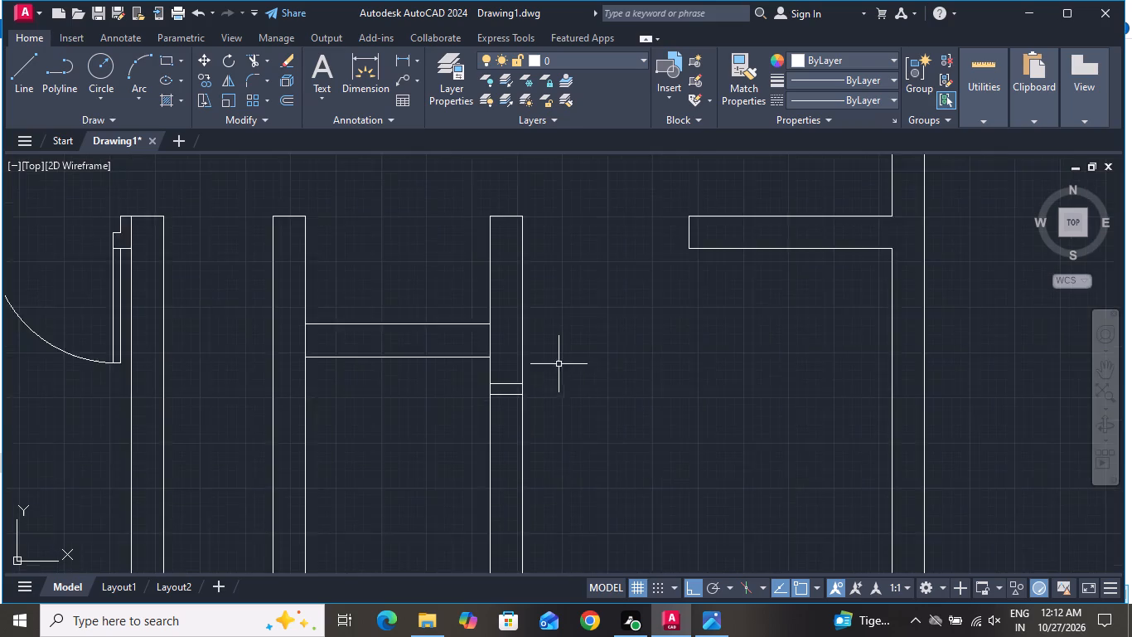
pyautogui.scroll(-1, 559, 364)
pyautogui.write('O')
pyautogui.press('space')
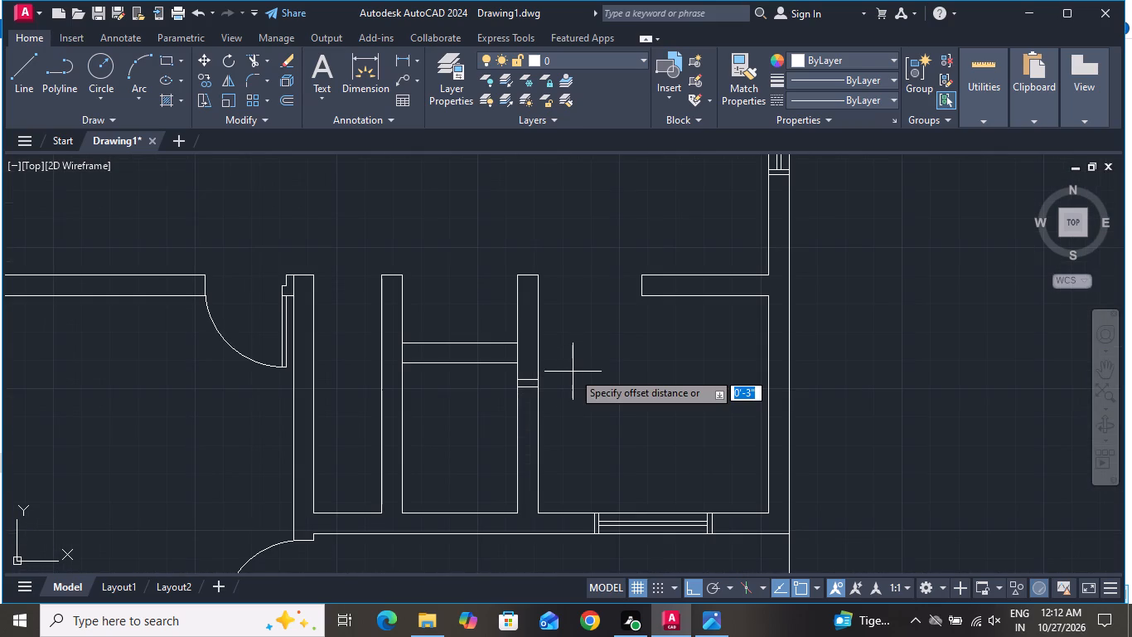
pyautogui.press('2')
pyautogui.write('\'6"')
pyautogui.press('Return')
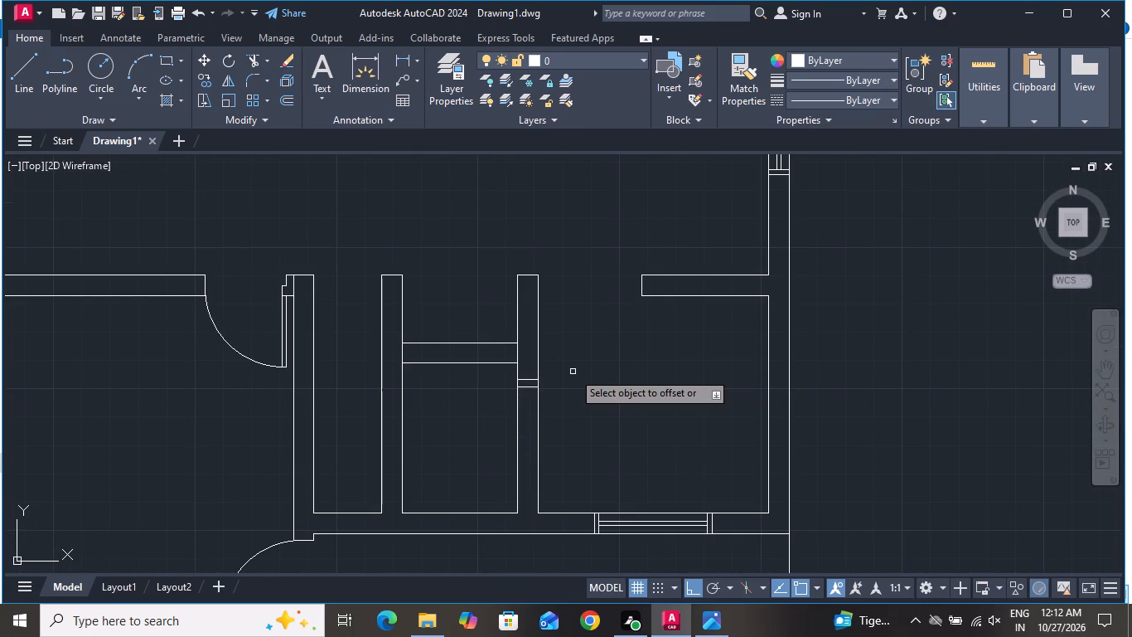
pyautogui.scroll(3, 598, 498)
pyautogui.scroll(-2, 568, 458)
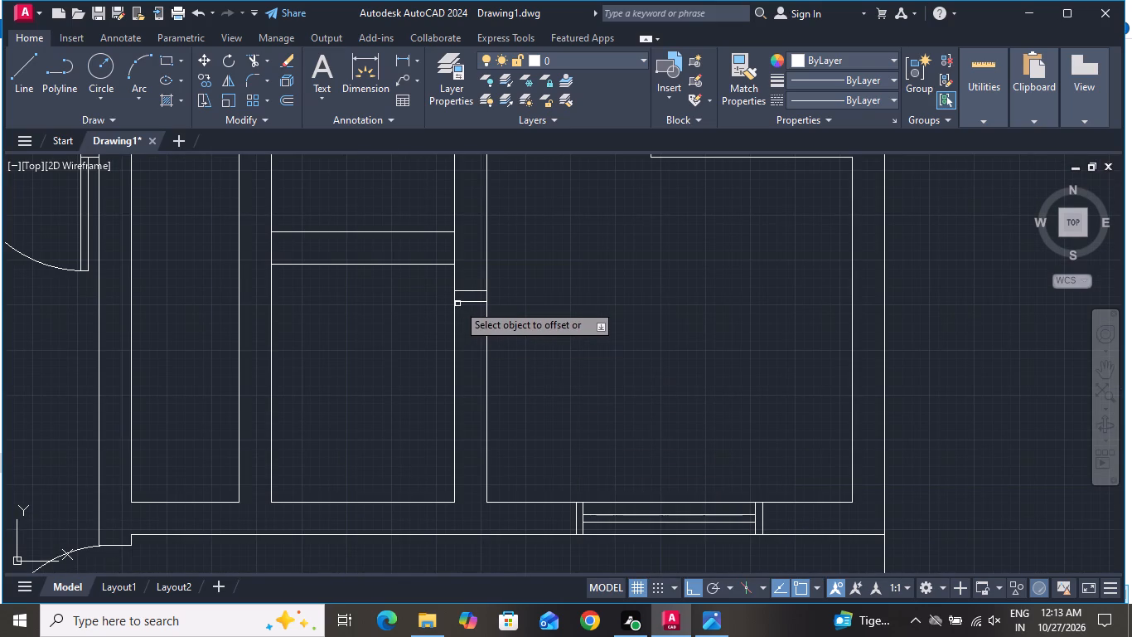
pyautogui.click(463, 300)
pyautogui.click(480, 362)
pyautogui.rightClick(519, 360)
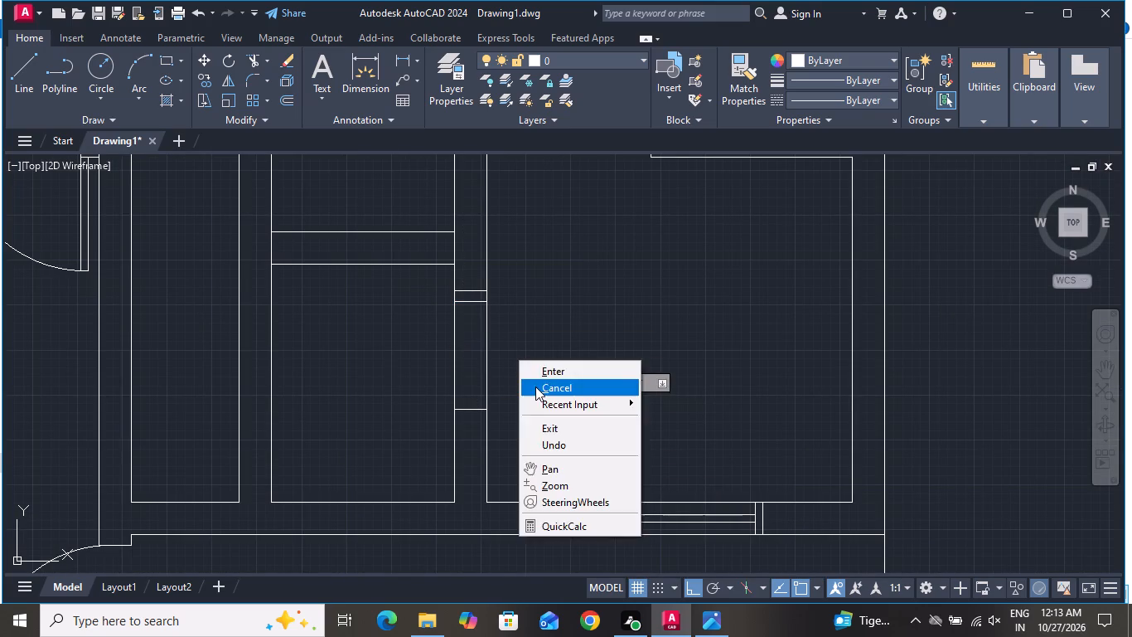
pyautogui.click(535, 387)
# Draw a 2'6" door leaf line westward from the midpoint of the upper jamb's lower line.
pyautogui.click(17, 69)
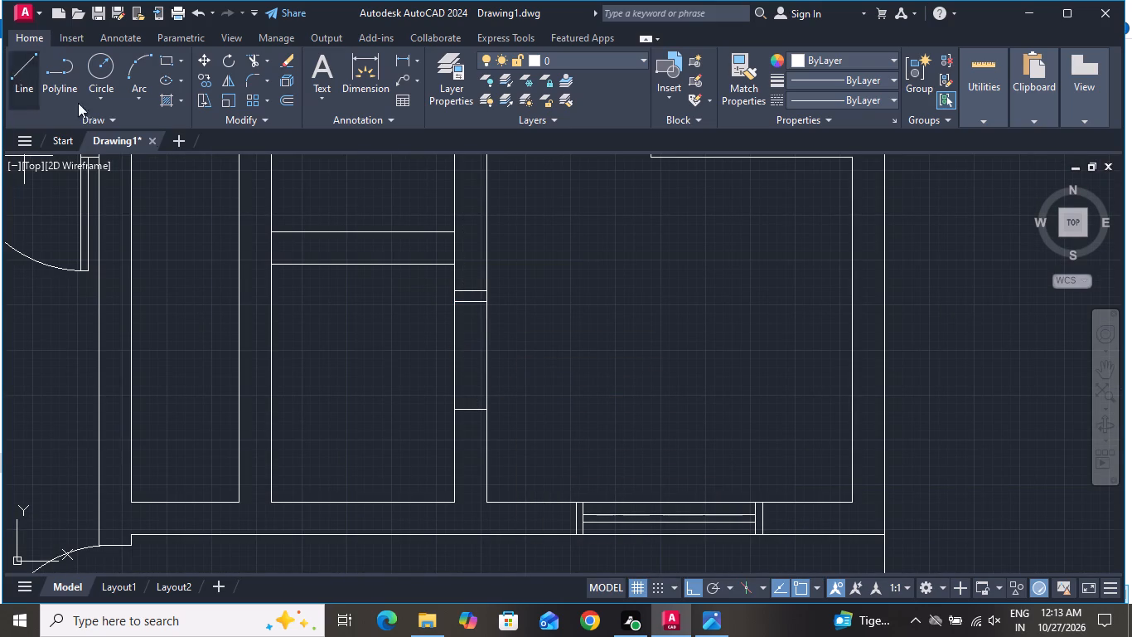
pyautogui.scroll(2, 444, 298)
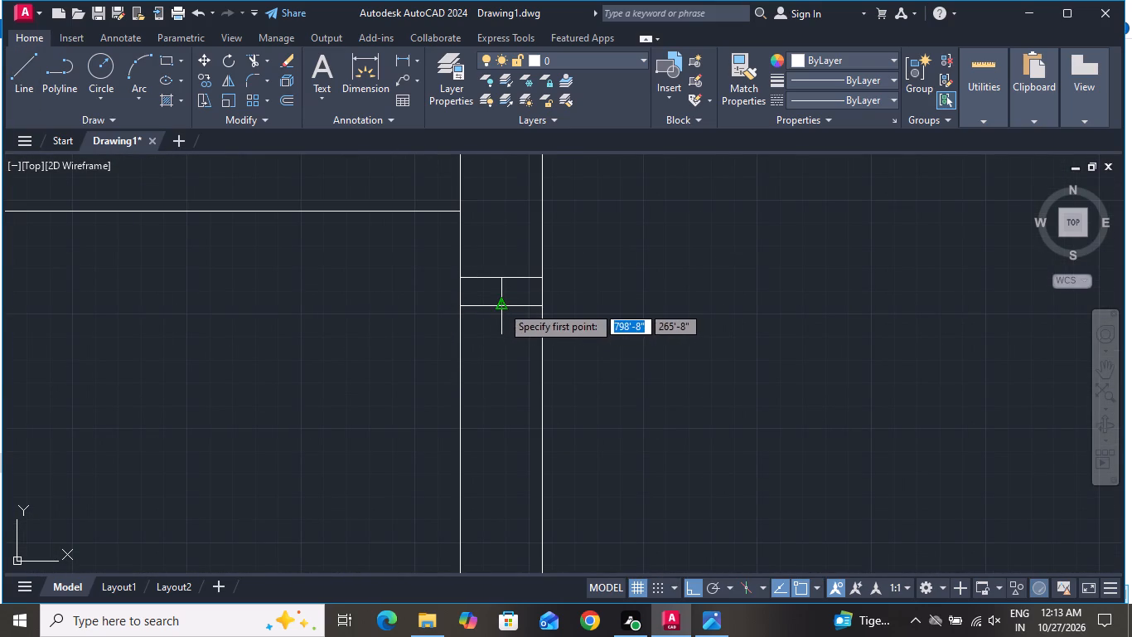
pyautogui.click(501, 305)
pyautogui.write('2\'6"')
pyautogui.press('Return')
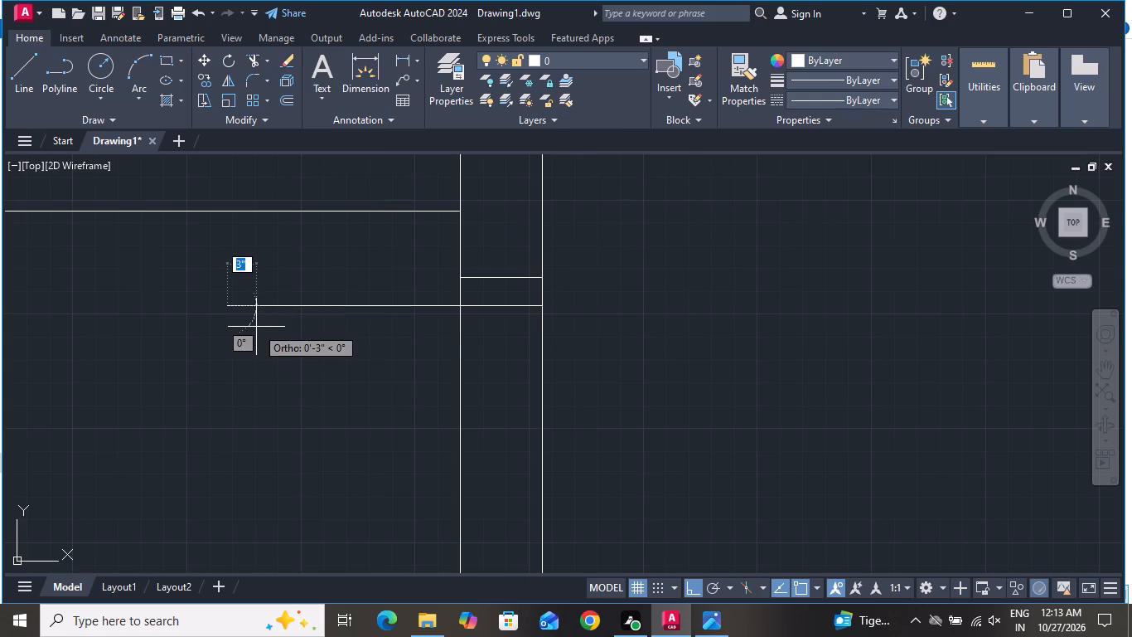
pyautogui.rightClick(256, 327)
pyautogui.click(273, 349)
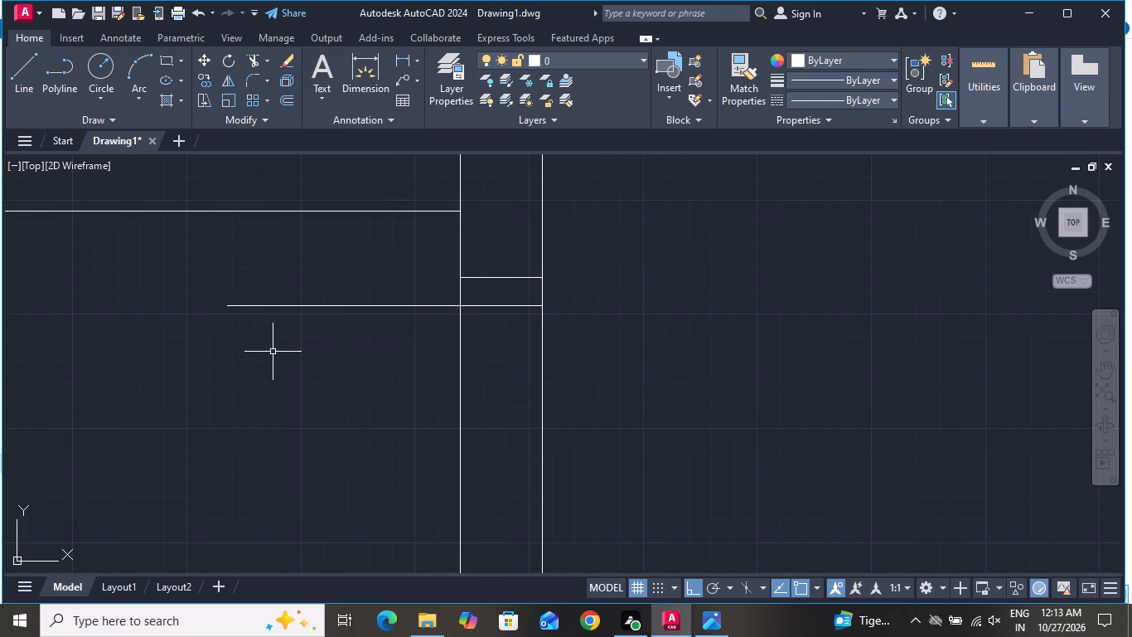
# Offset the door leaf line 2" downward to give the leaf its thickness.
pyautogui.write('O')
pyautogui.press('space')
pyautogui.press('2')
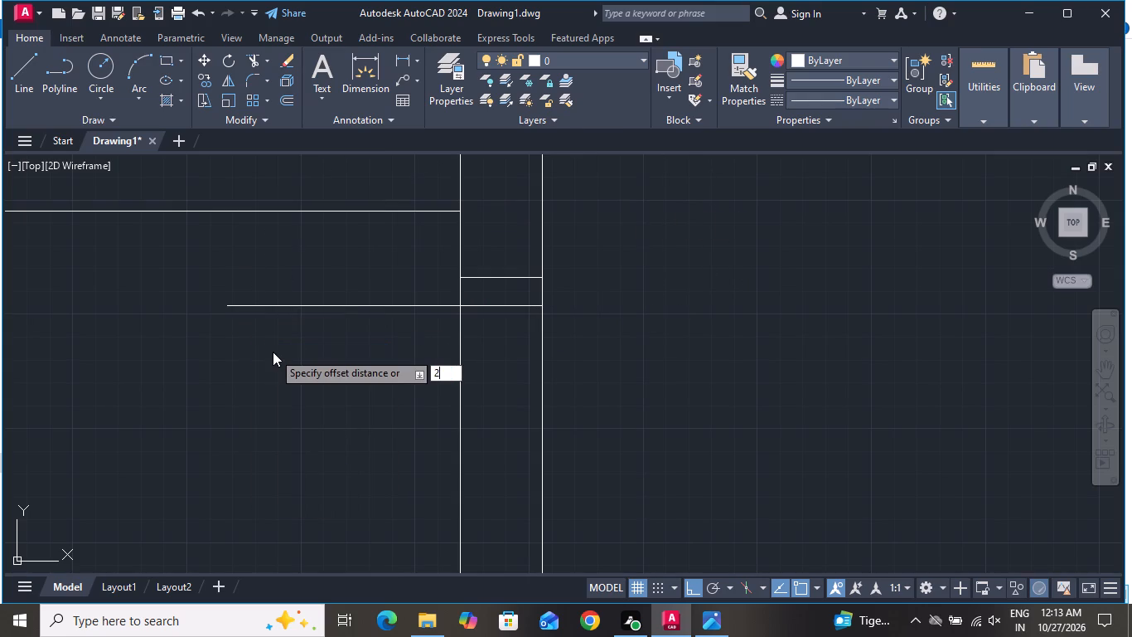
pyautogui.hotkey('shift', '"')
pyautogui.press('Return')
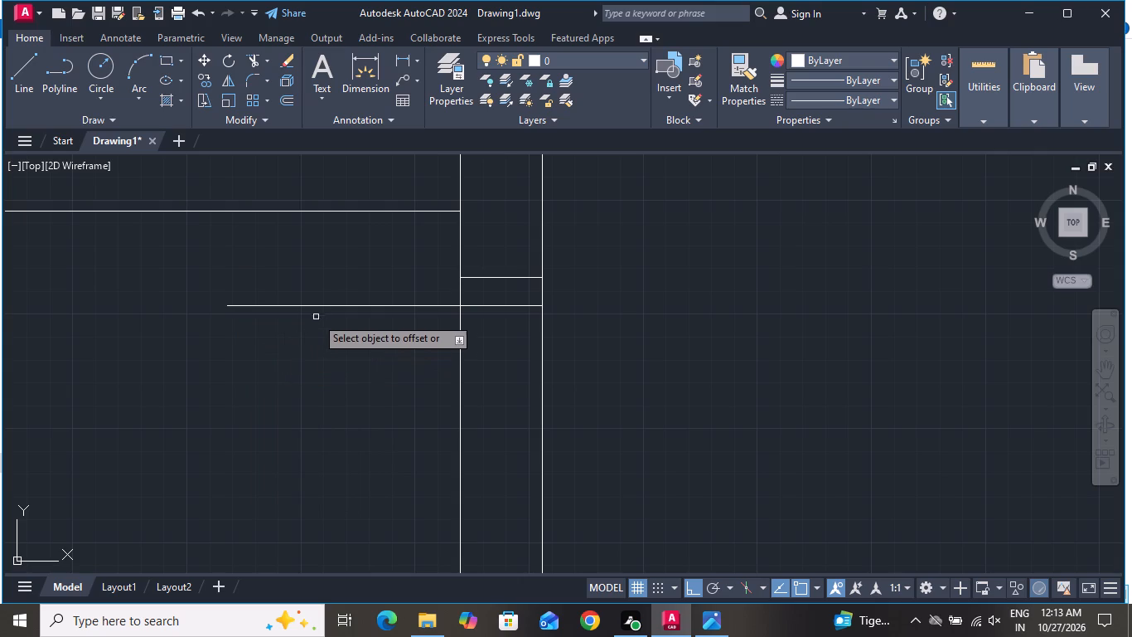
pyautogui.click(318, 304)
pyautogui.click(296, 381)
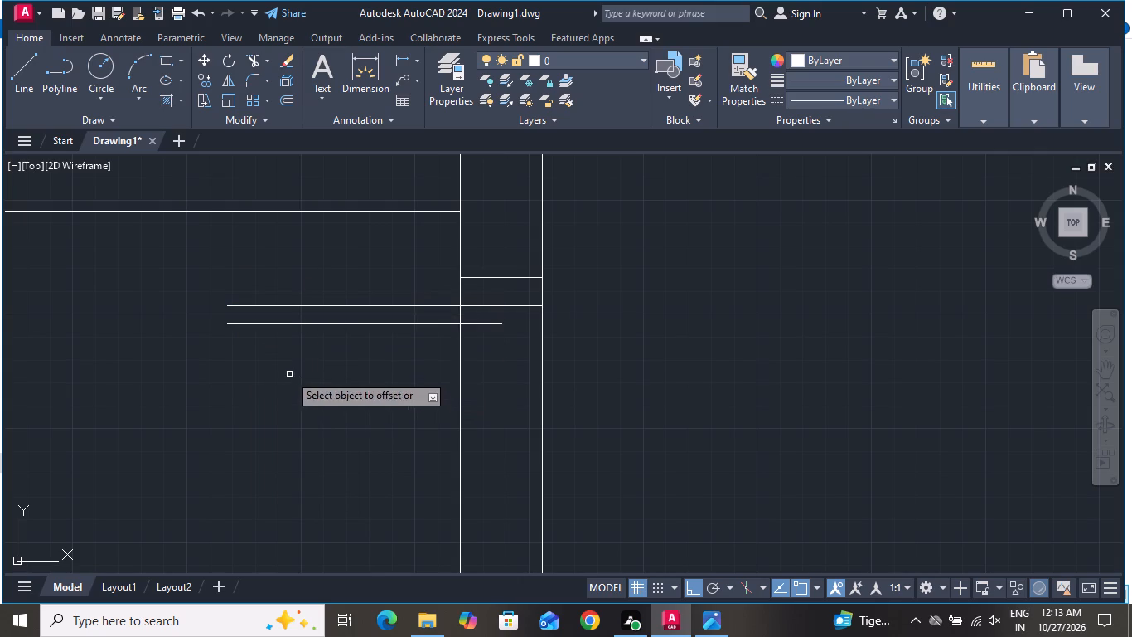
pyautogui.rightClick(289, 374)
pyautogui.click(307, 398)
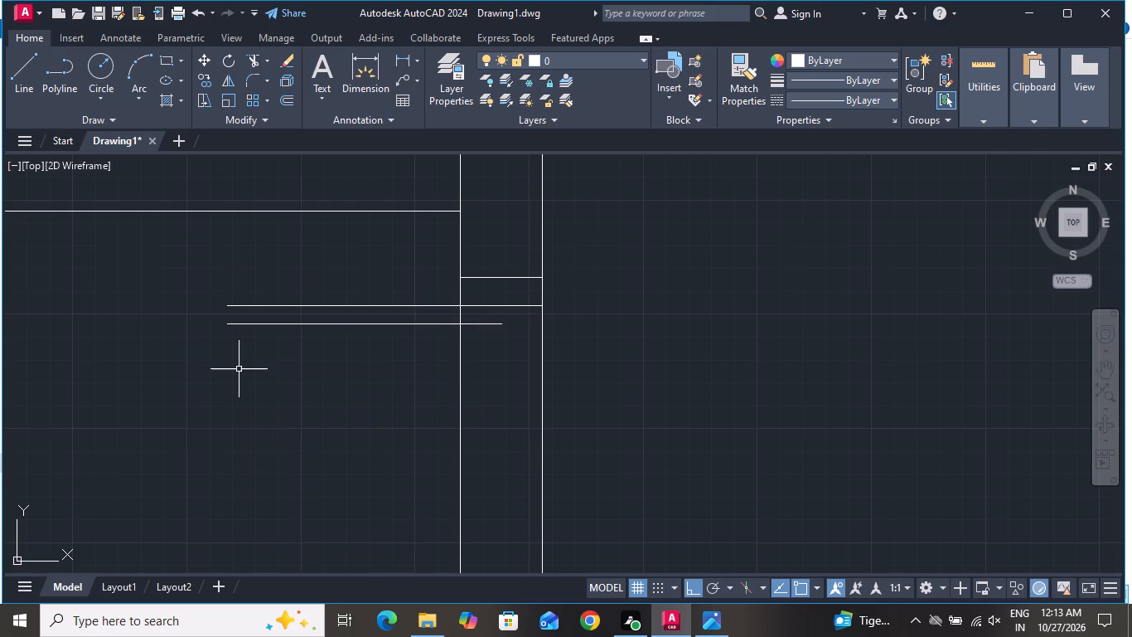
# Draw the door swing arc from the midpoint of the opening's lower line to the free end of the door leaf.
pyautogui.write('A')
pyautogui.press('space')
pyautogui.scroll(-2, 366, 309)
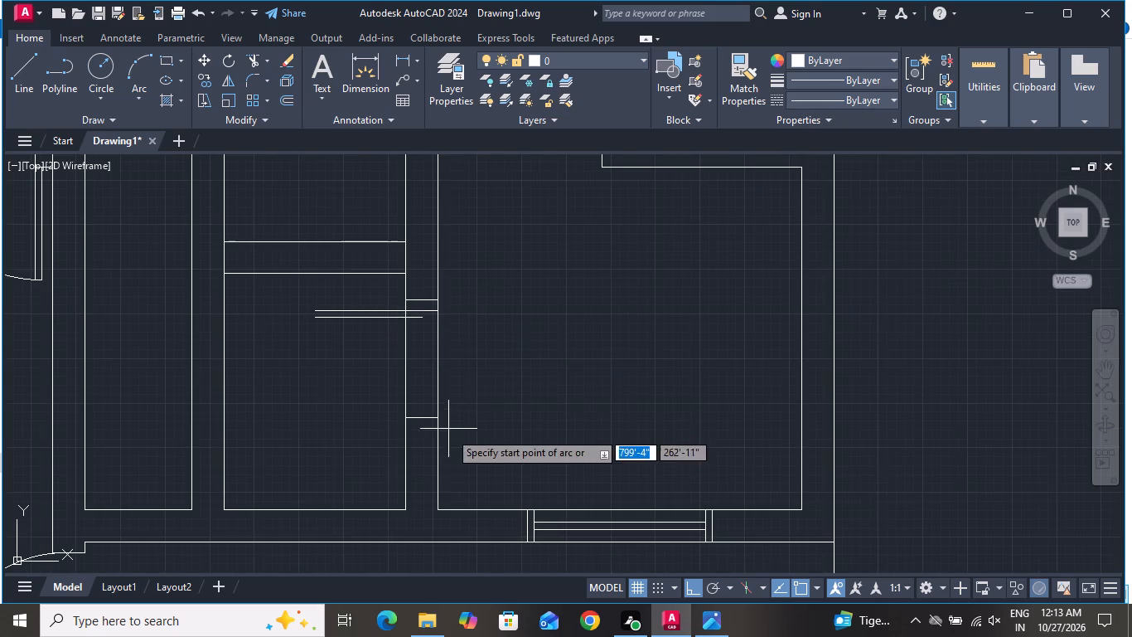
pyautogui.click(423, 417)
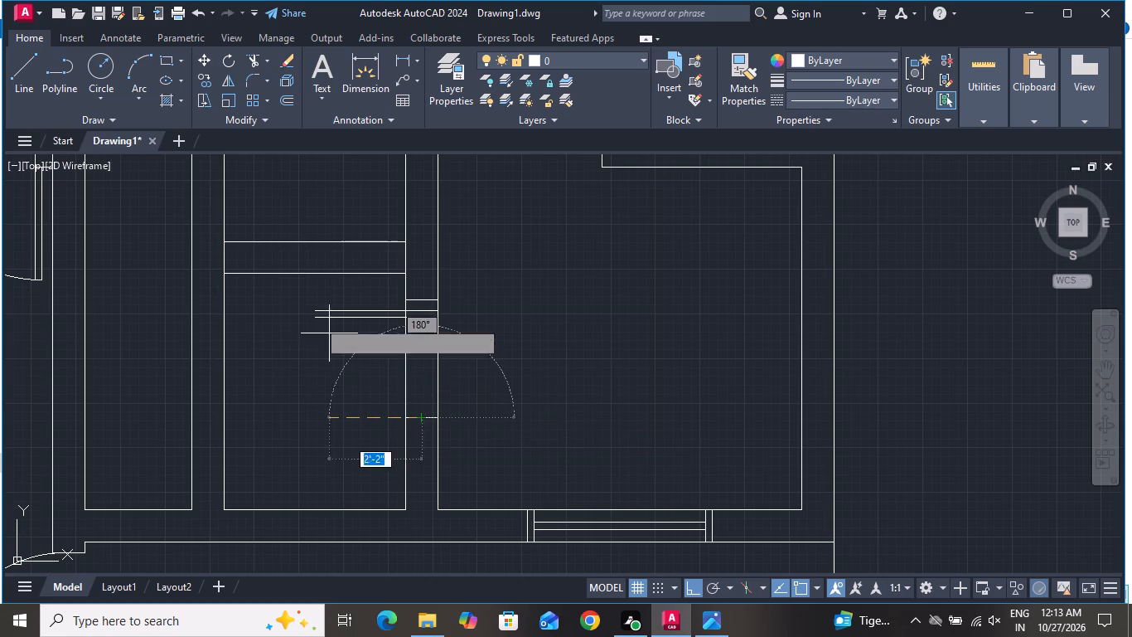
pyautogui.scroll(2, 313, 315)
pyautogui.click(318, 321)
pyautogui.click(312, 303)
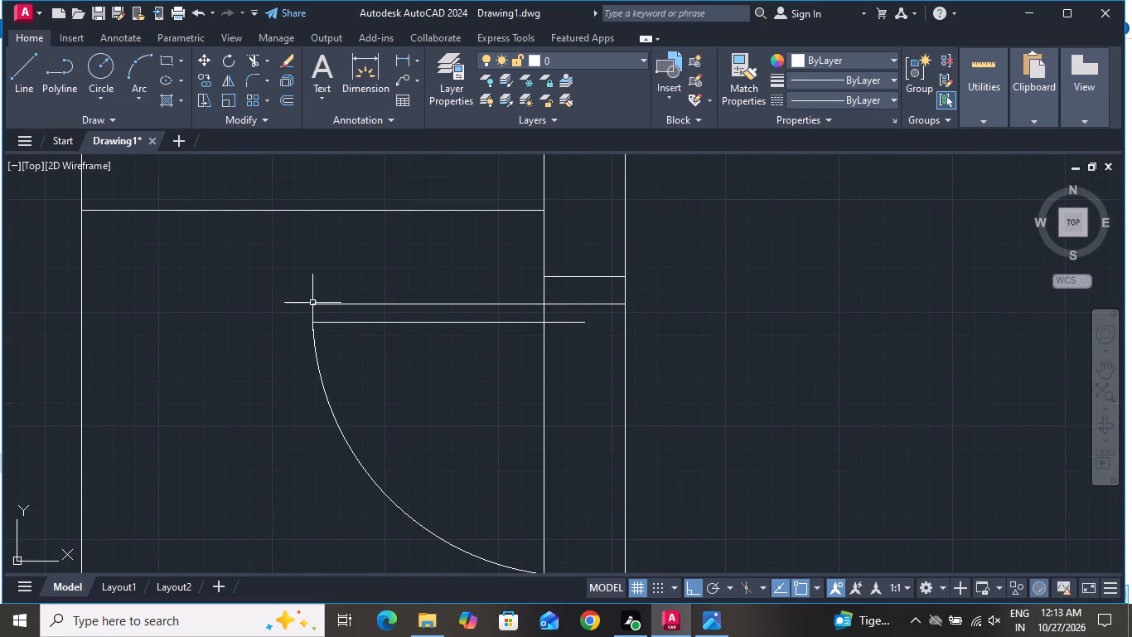
# Draw a short line closing the door leaf's hinge end inside the partition.
pyautogui.scroll(-1, 360, 396)
pyautogui.click(29, 63)
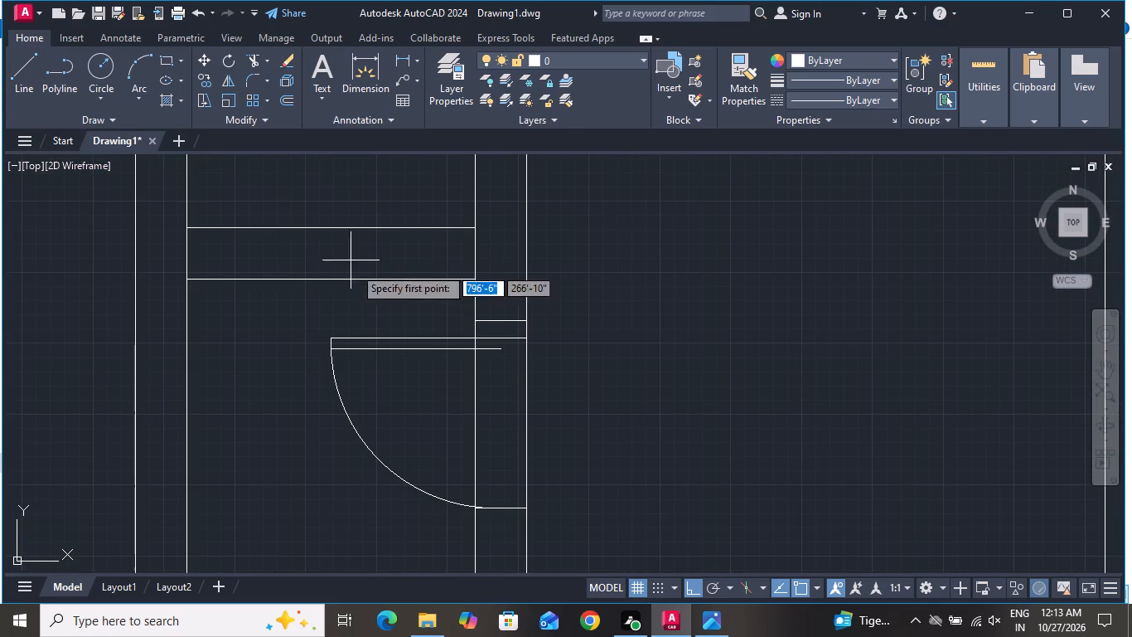
pyautogui.click(507, 348)
pyautogui.scroll(3, 501, 340)
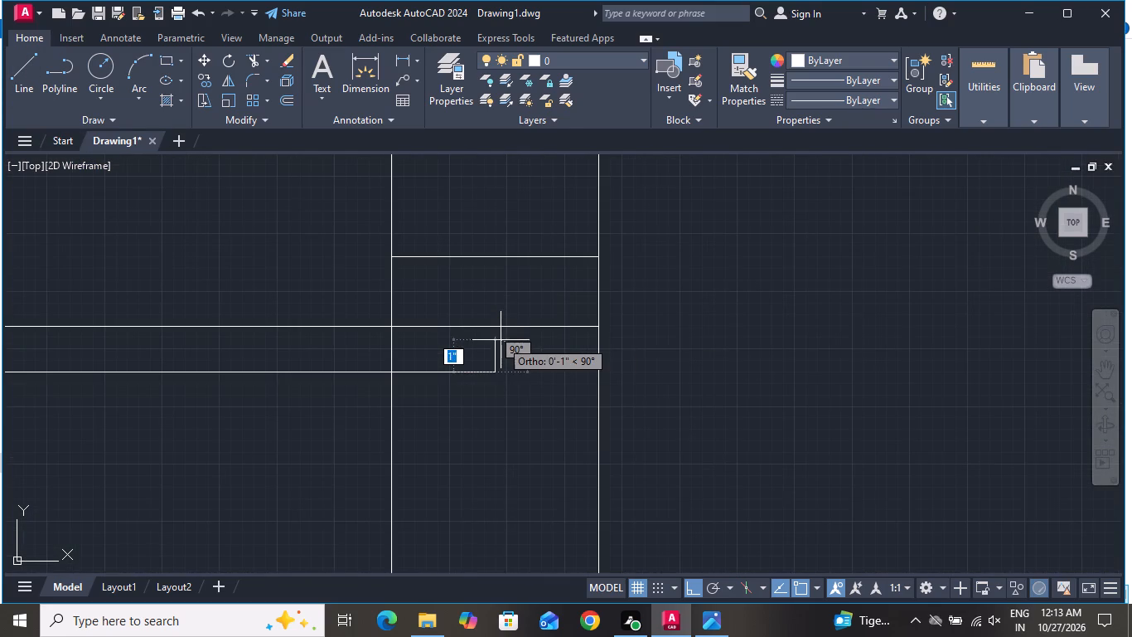
pyautogui.click(495, 326)
pyautogui.rightClick(495, 326)
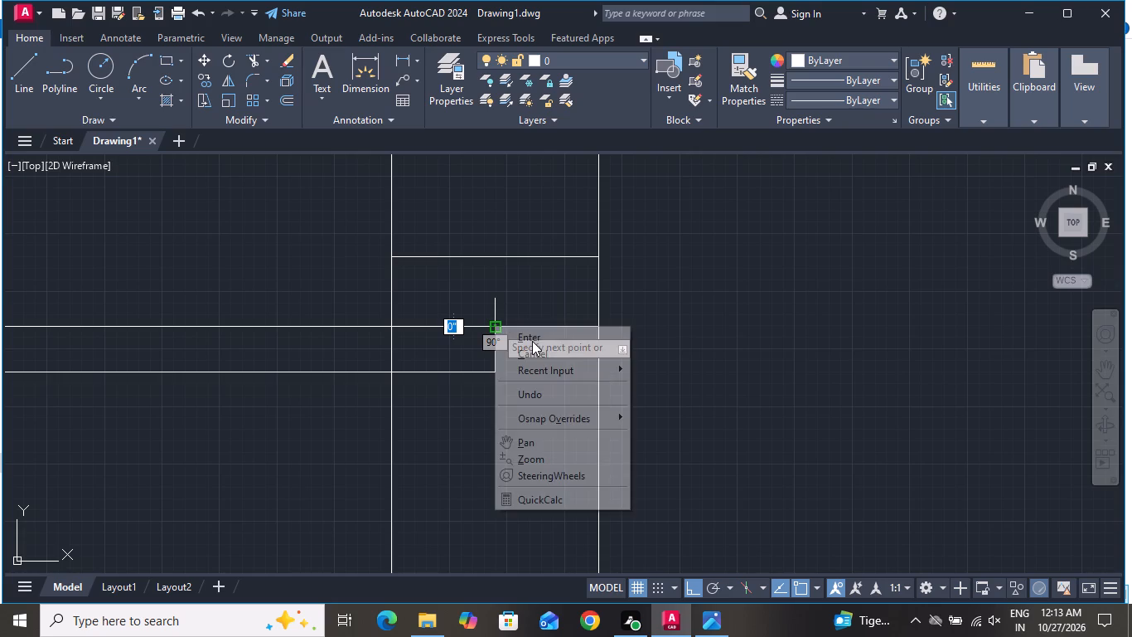
pyautogui.click(532, 342)
# Trim the partition's two wall lines across the door opening and the surplus line at the door leaf's hinge end.
pyautogui.click(255, 52)
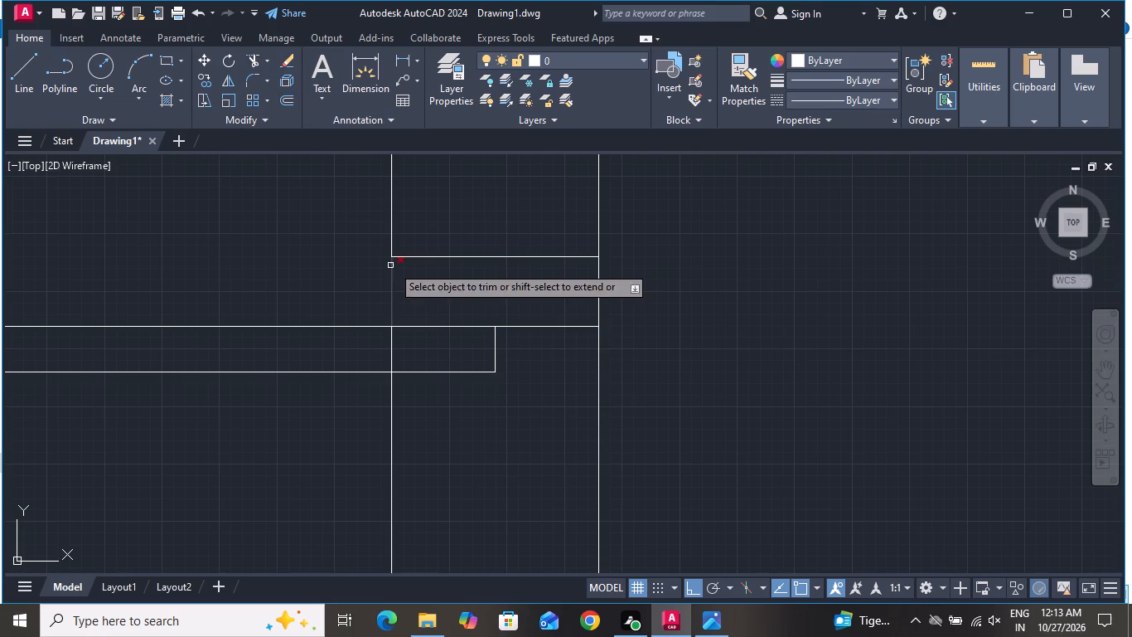
pyautogui.click(452, 294)
pyautogui.click(444, 349)
pyautogui.scroll(-3, 455, 318)
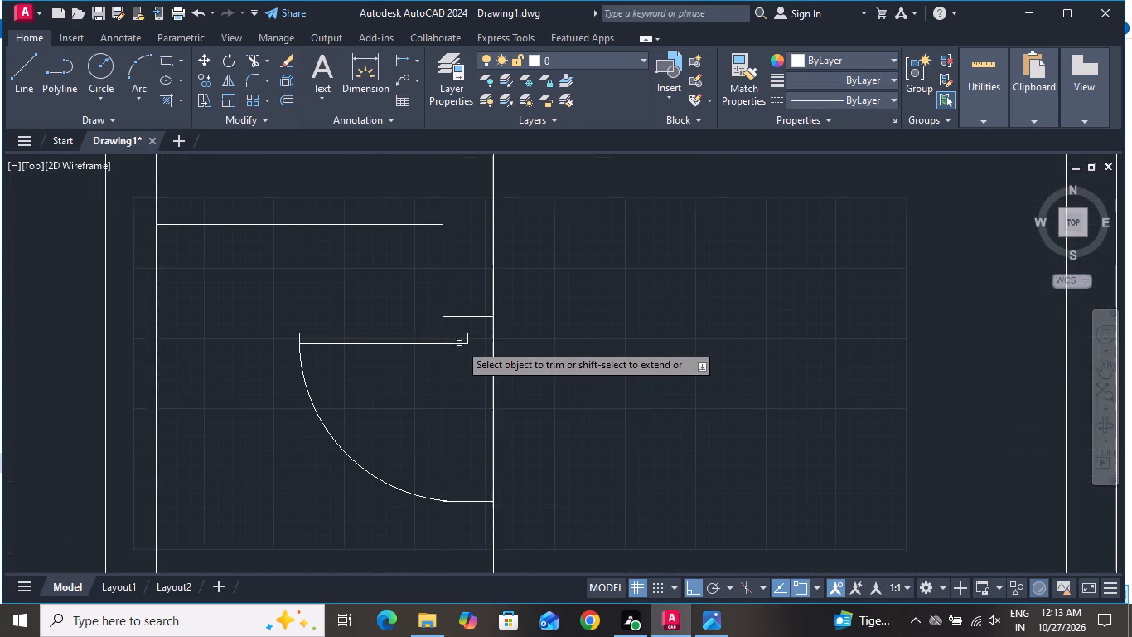
pyautogui.click(504, 405)
pyautogui.click(427, 416)
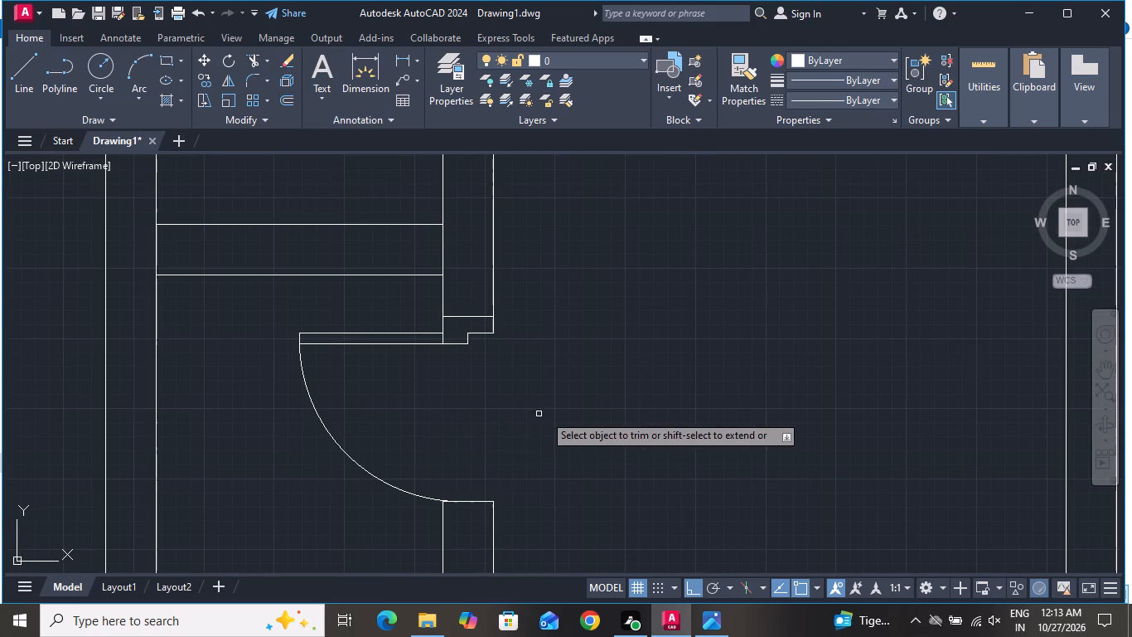
pyautogui.scroll(-1, 556, 418)
pyautogui.rightClick(556, 418)
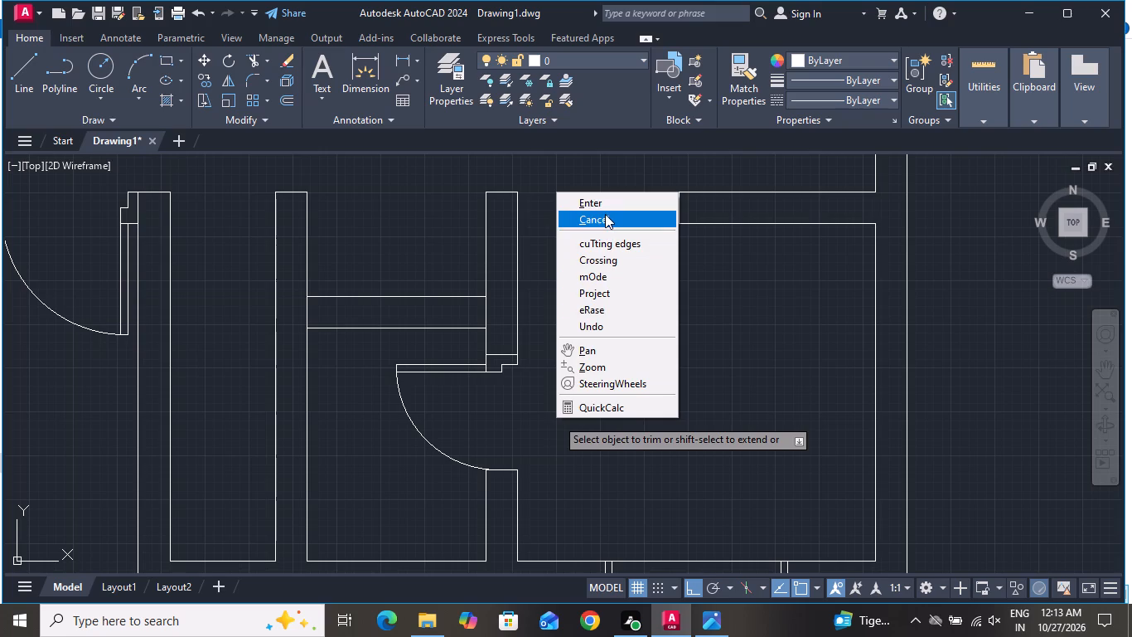
pyautogui.click(605, 214)
# Offset the short line at the east end of the northwest room's south wall 3" westward as a door jamb.
pyautogui.scroll(-3, 610, 216)
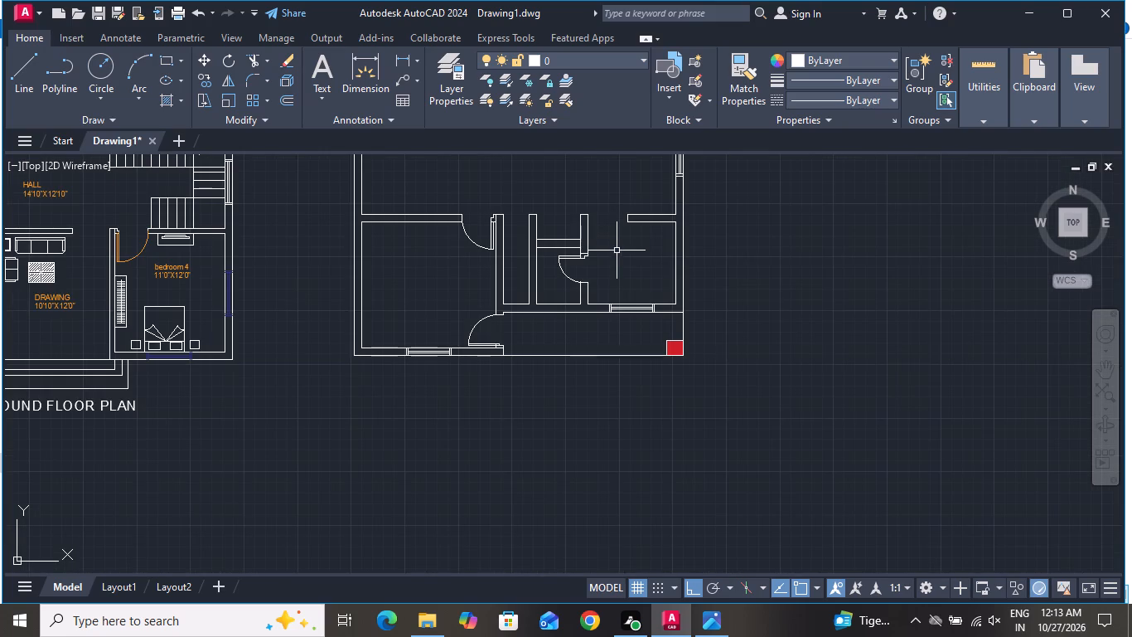
pyautogui.scroll(-2, 617, 271)
pyautogui.scroll(3, 593, 255)
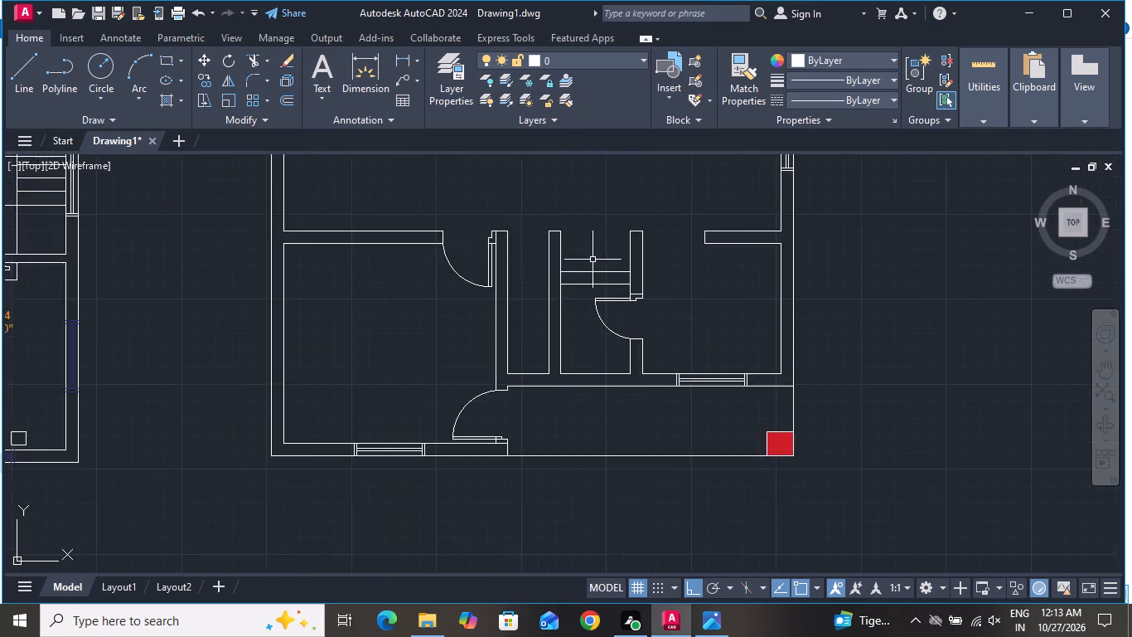
pyautogui.scroll(-4, 592, 274)
pyautogui.scroll(3, 589, 239)
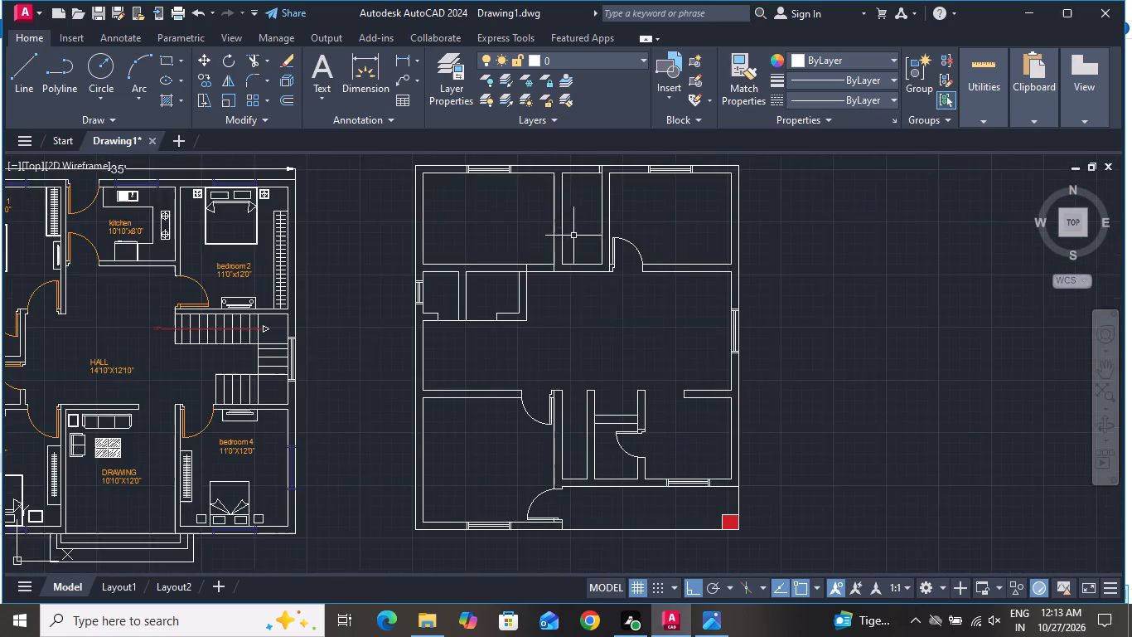
pyautogui.scroll(3, 543, 250)
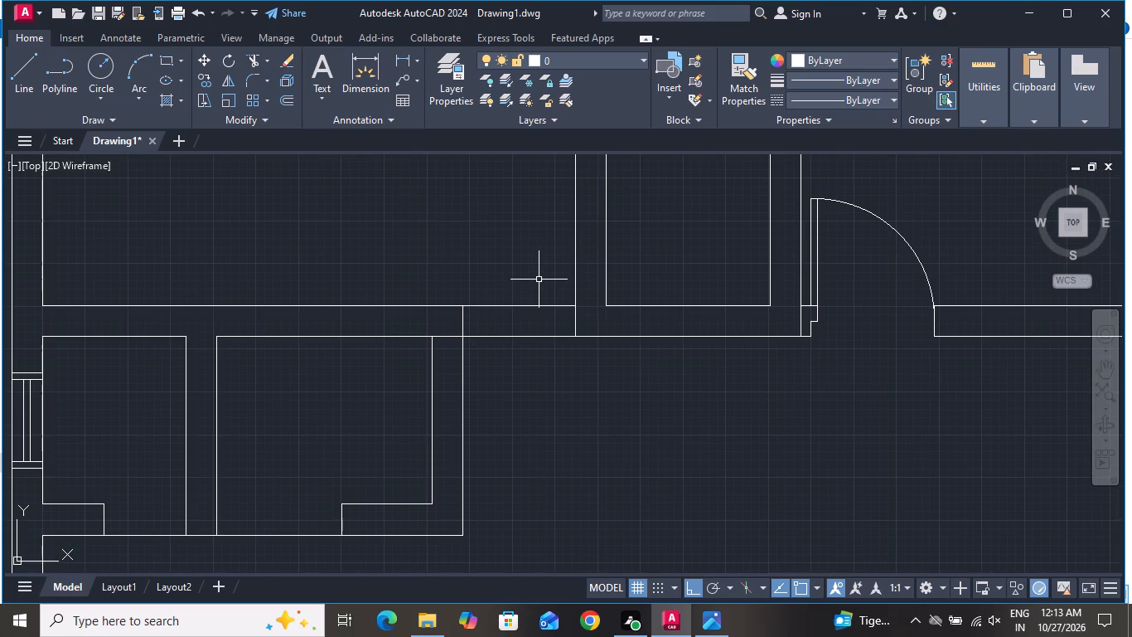
pyautogui.write('O')
pyautogui.press('space')
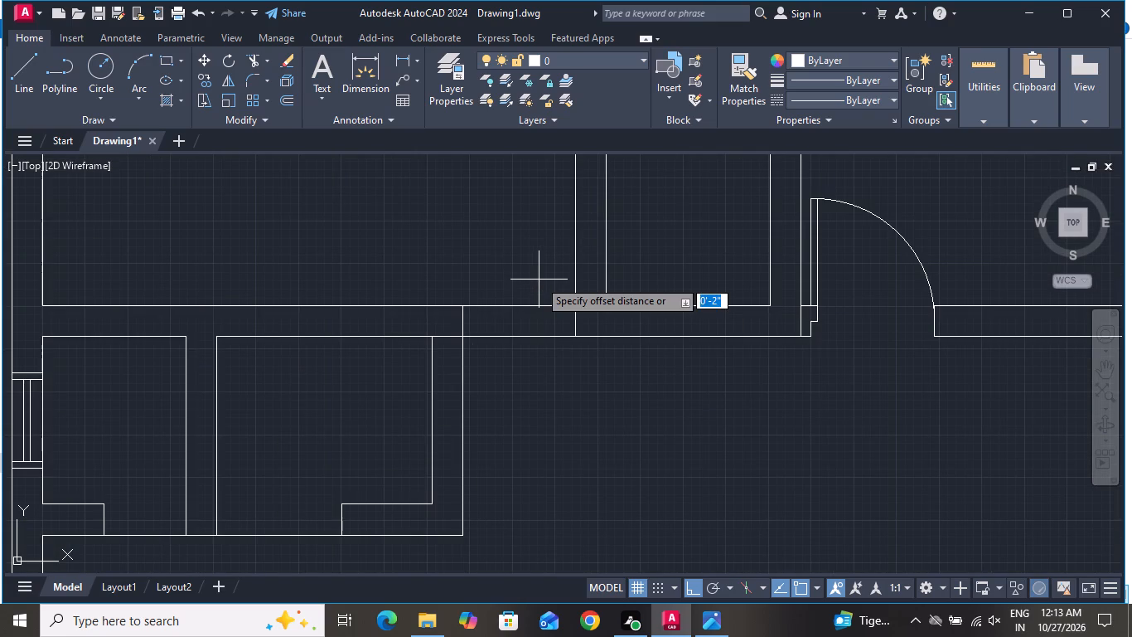
pyautogui.press('3')
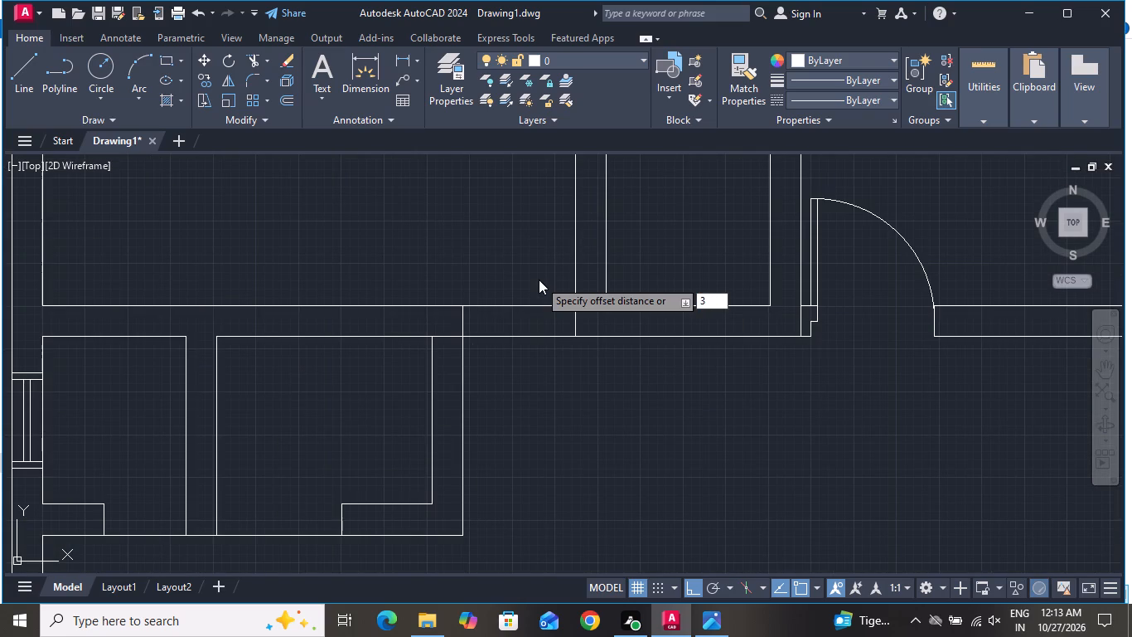
pyautogui.hotkey('shift', '"')
pyautogui.press('Return')
pyautogui.scroll(2, 550, 303)
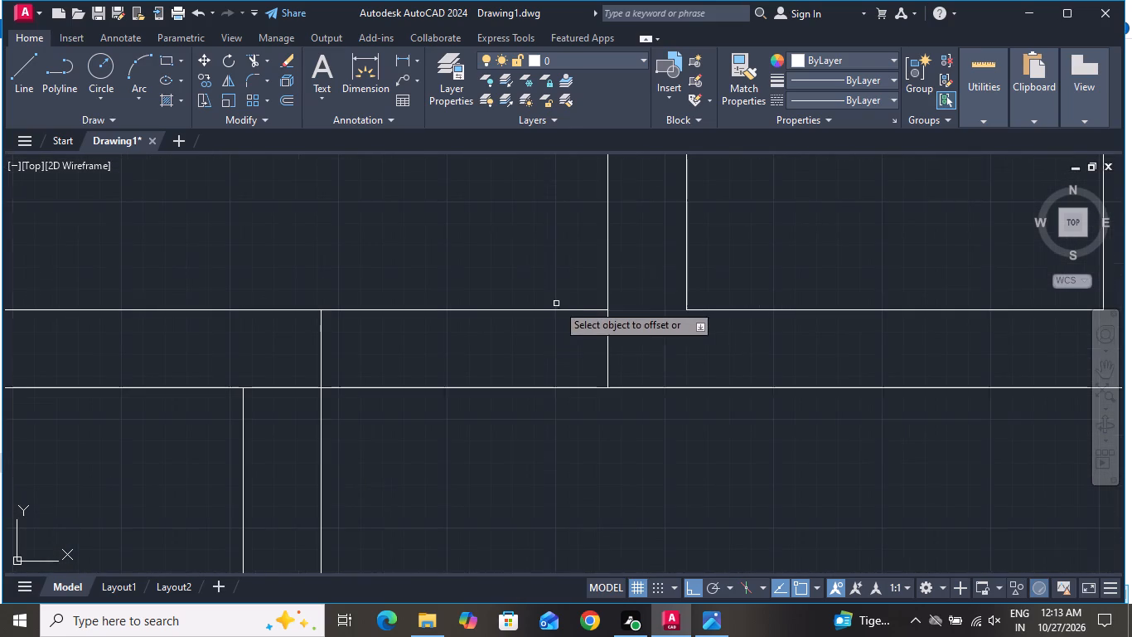
pyautogui.click(609, 333)
pyautogui.click(578, 350)
pyautogui.rightClick(581, 352)
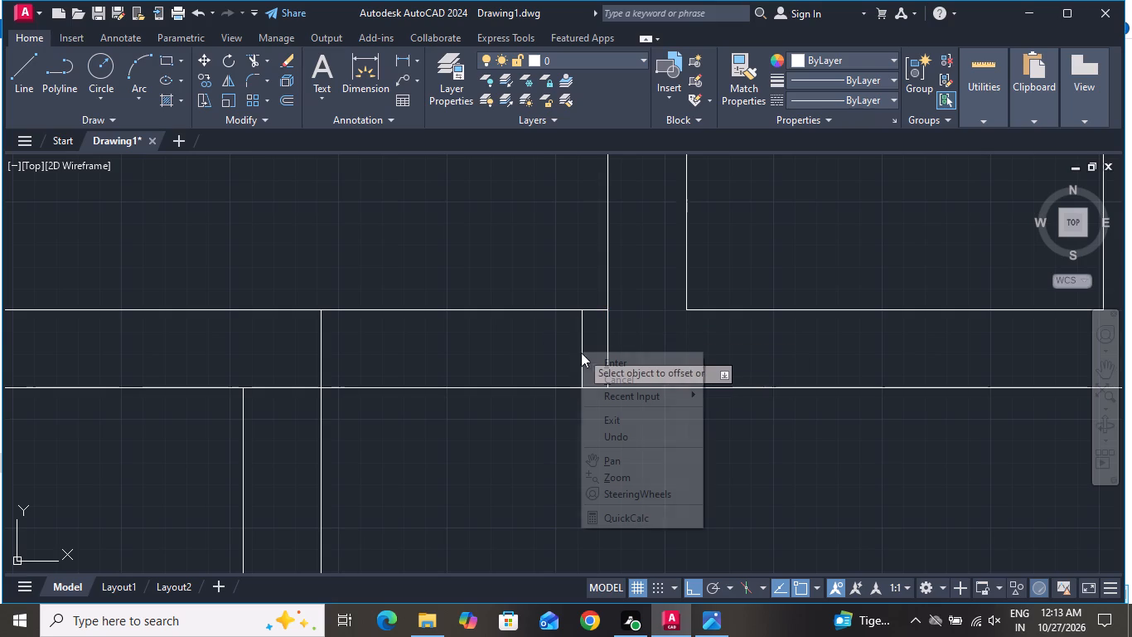
pyautogui.click(591, 372)
# Offset the new jamb line 2'6" westward to mark the far side of the northwest room's door opening.
pyautogui.write('O')
pyautogui.press('space')
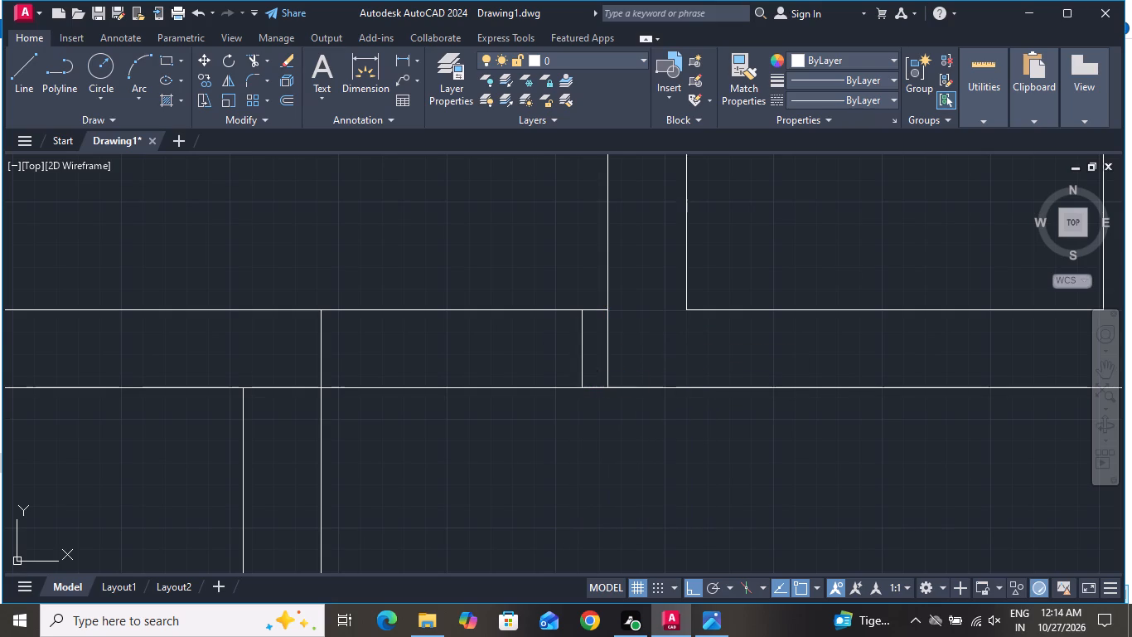
pyautogui.write('2\'6"')
pyautogui.press('Return')
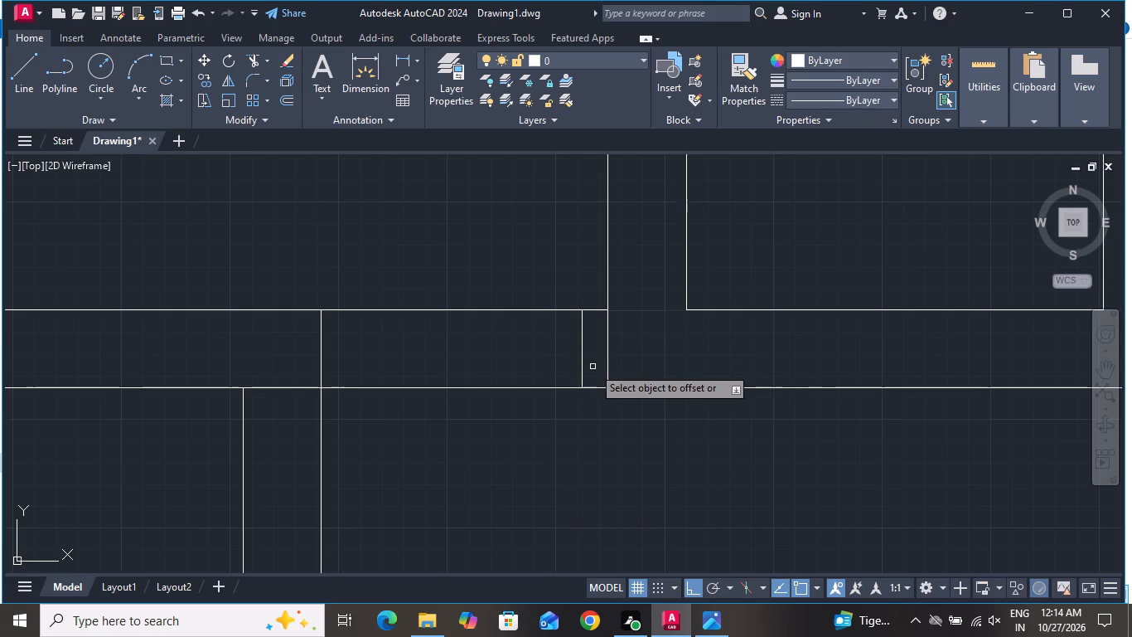
pyautogui.click(583, 346)
pyautogui.click(544, 358)
pyautogui.scroll(-4, 549, 362)
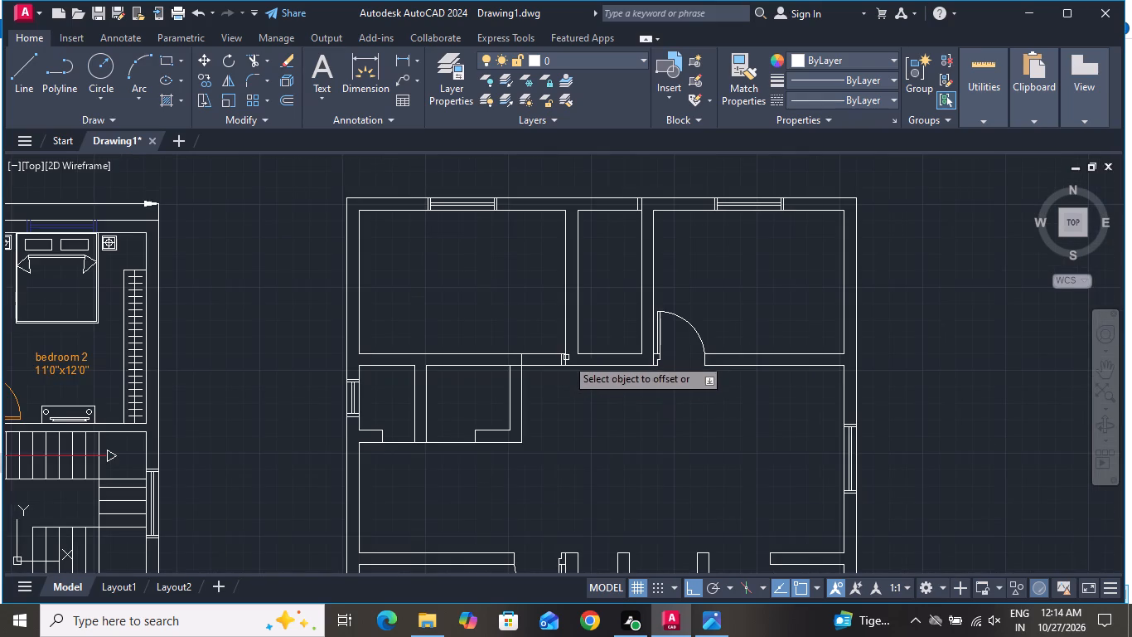
pyautogui.scroll(4, 562, 359)
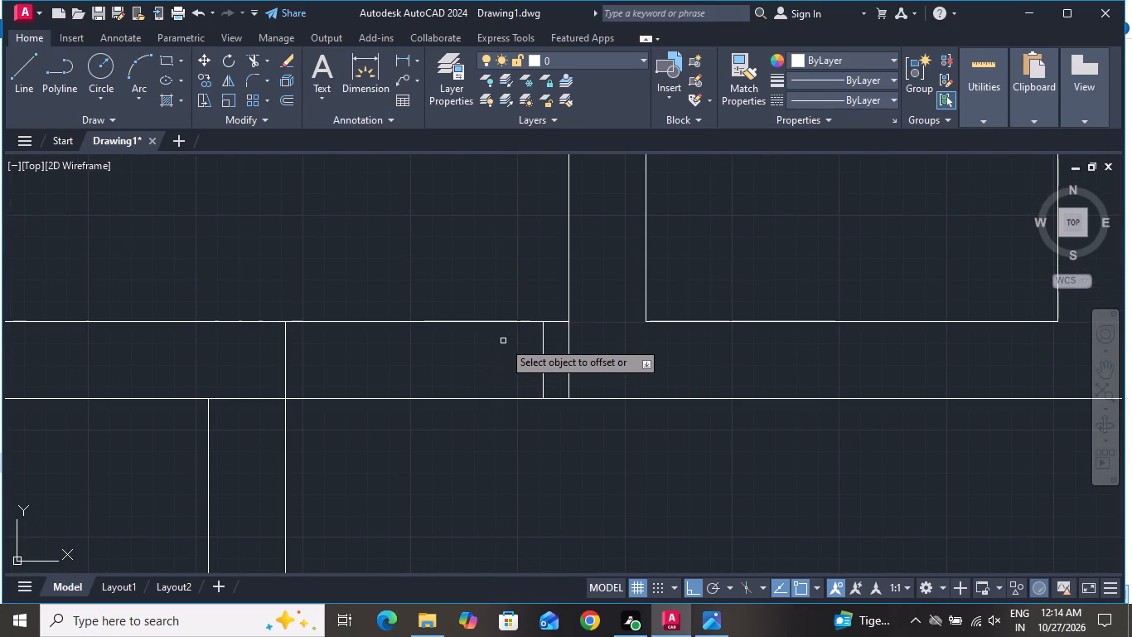
pyautogui.click(545, 340)
pyautogui.click(472, 347)
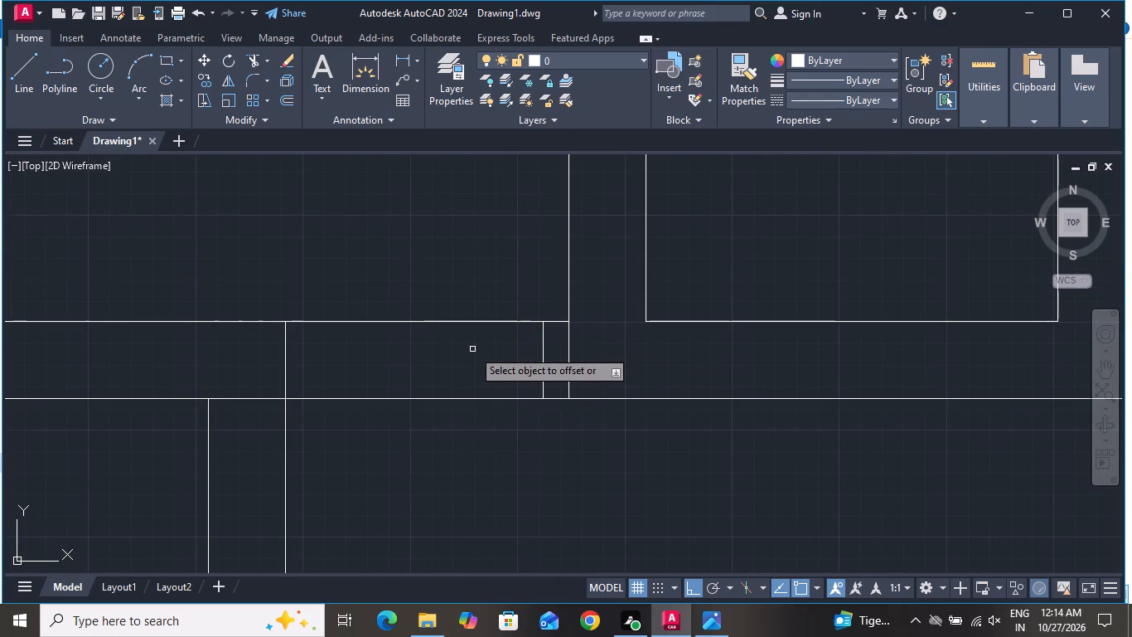
pyautogui.rightClick(461, 368)
pyautogui.click(486, 393)
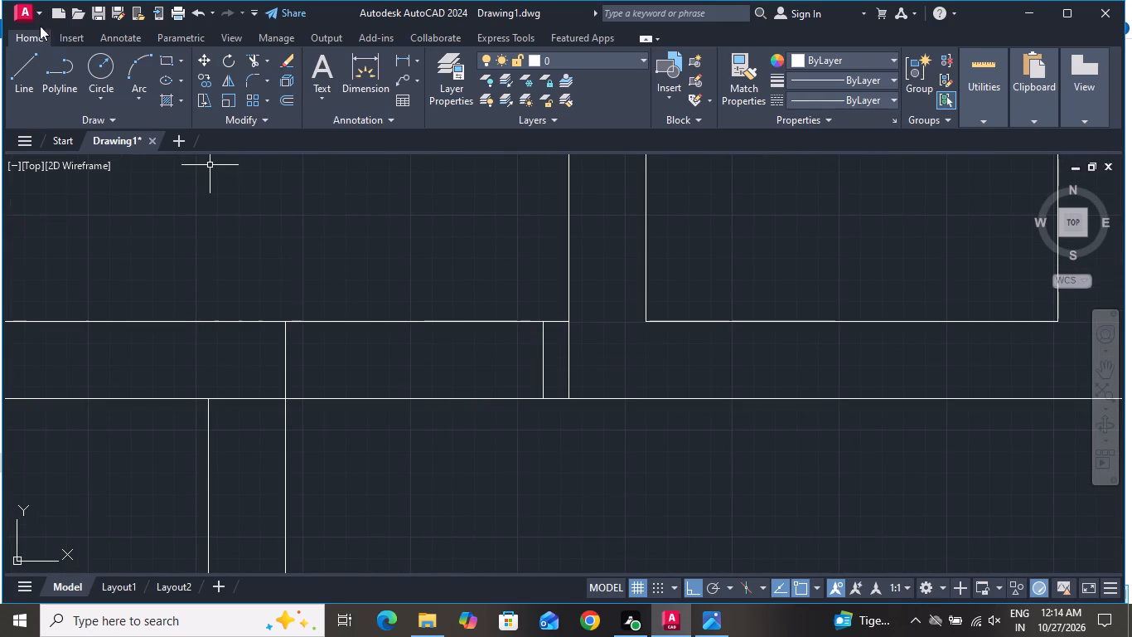
# Draw a 2'6" door leaf line northward into the northwest room from the midpoint of the new jamb line.
pyautogui.click(20, 54)
pyautogui.scroll(-3, 331, 387)
pyautogui.scroll(1, 406, 383)
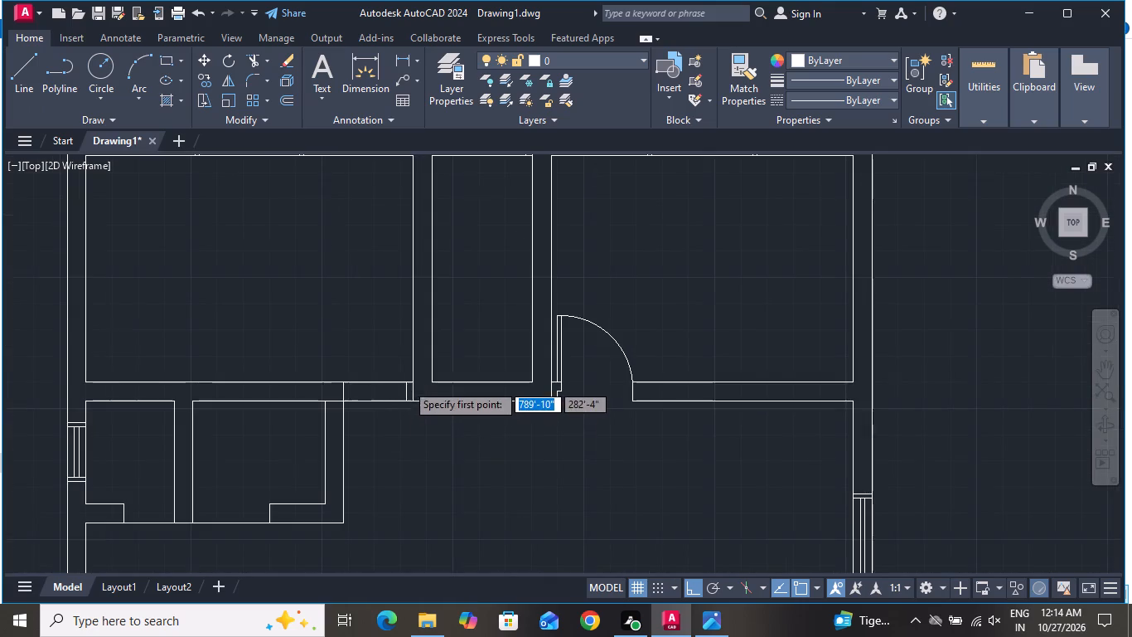
pyautogui.scroll(2, 406, 383)
pyautogui.click(395, 418)
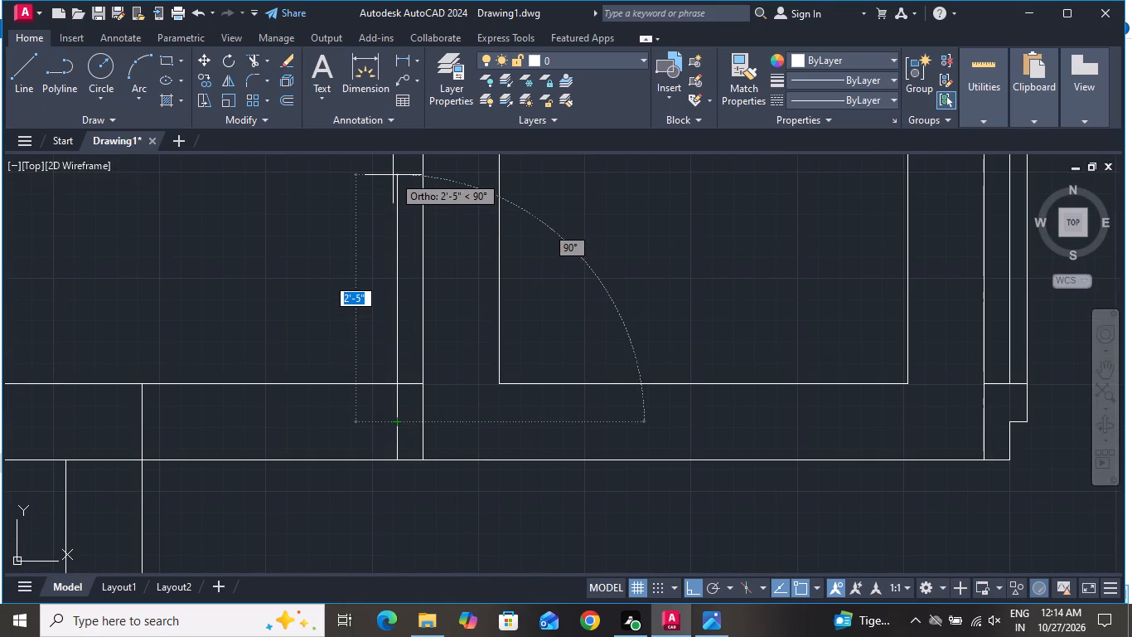
pyautogui.write("2'6")
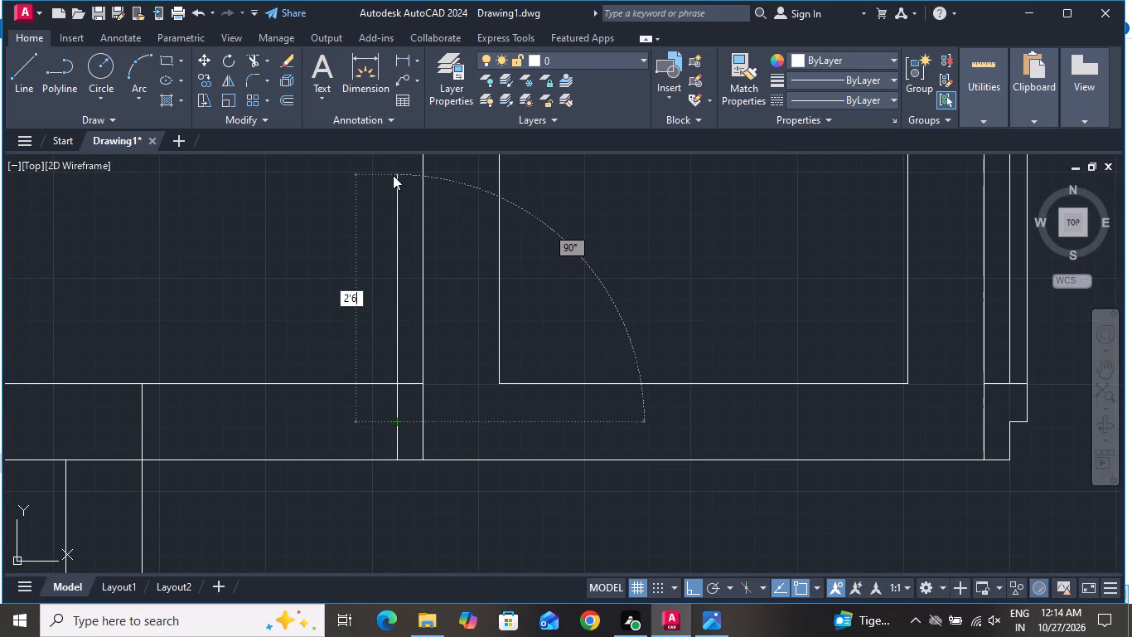
pyautogui.hotkey('shift', '"')
pyautogui.press('Return')
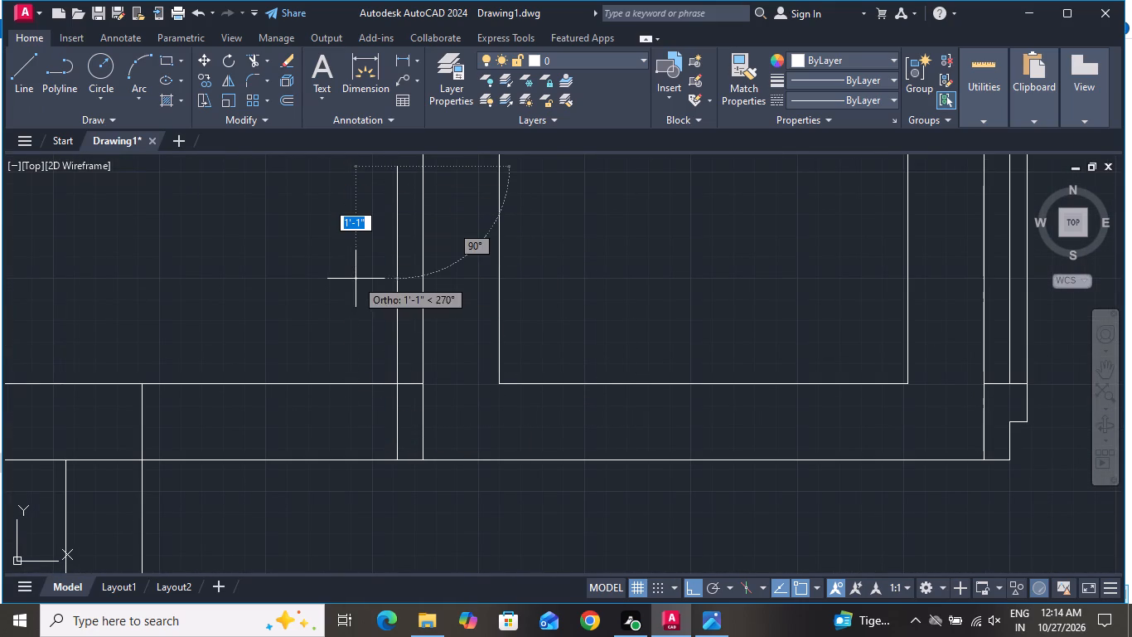
pyautogui.rightClick(356, 279)
pyautogui.click(380, 309)
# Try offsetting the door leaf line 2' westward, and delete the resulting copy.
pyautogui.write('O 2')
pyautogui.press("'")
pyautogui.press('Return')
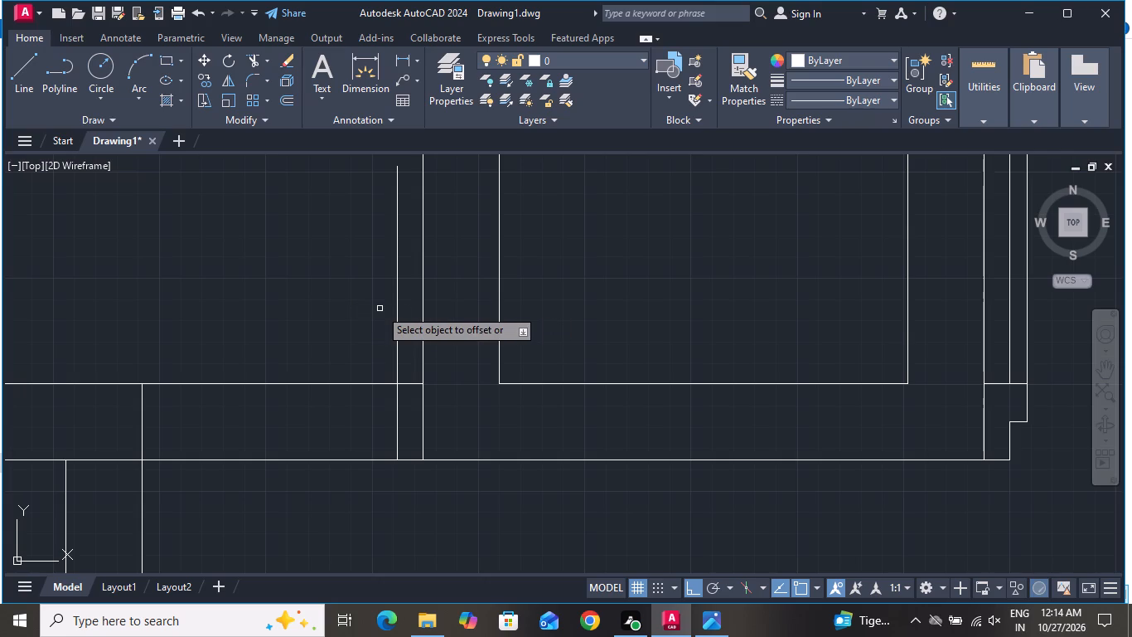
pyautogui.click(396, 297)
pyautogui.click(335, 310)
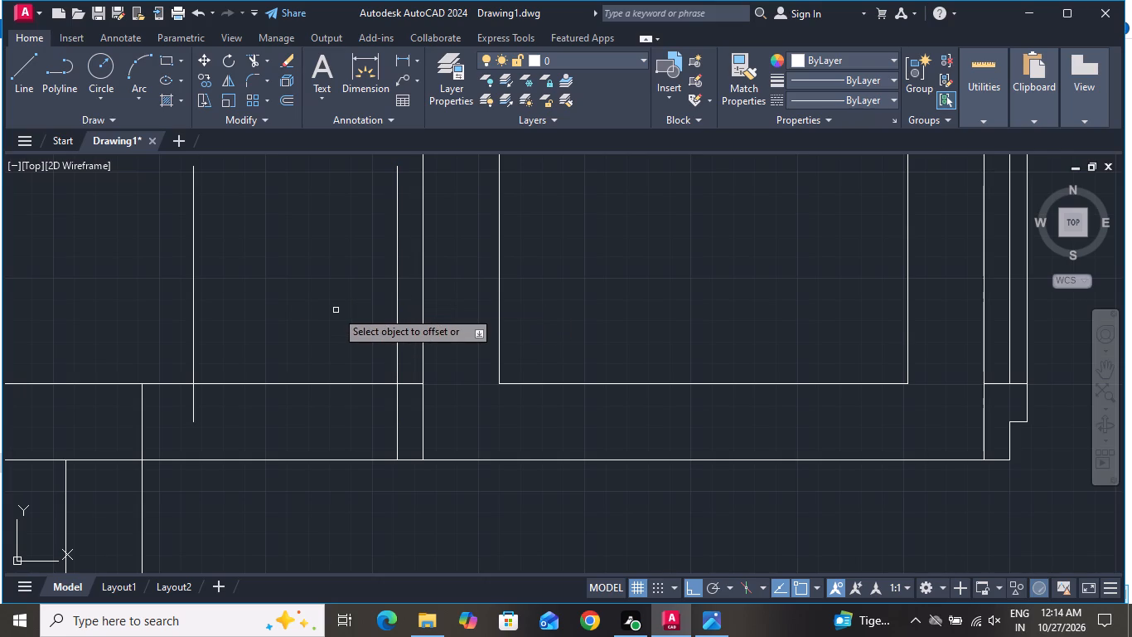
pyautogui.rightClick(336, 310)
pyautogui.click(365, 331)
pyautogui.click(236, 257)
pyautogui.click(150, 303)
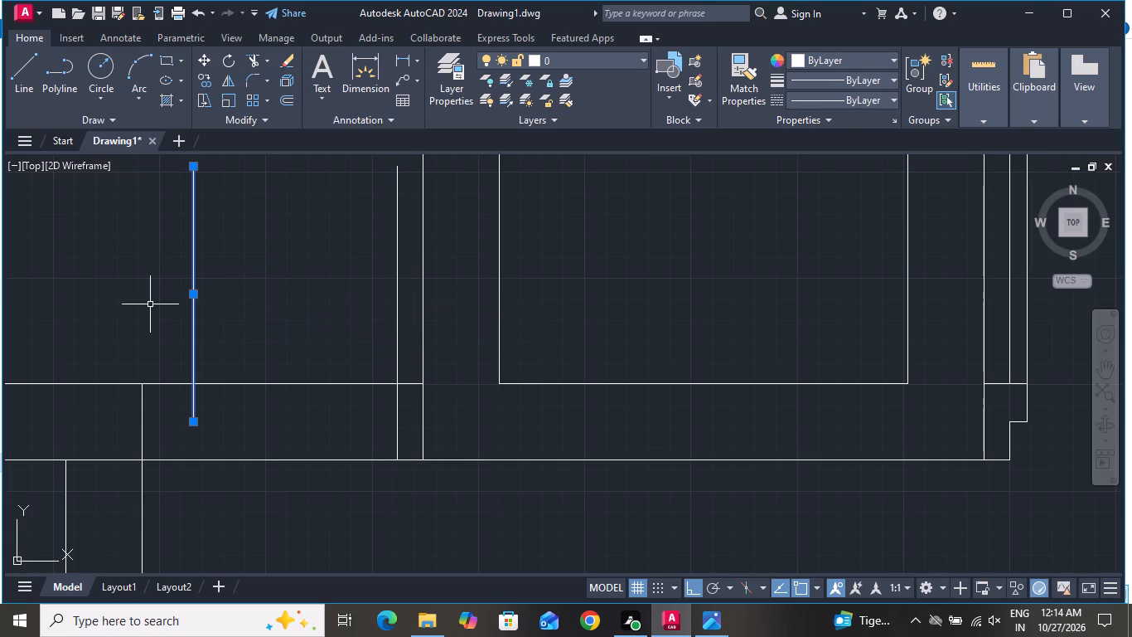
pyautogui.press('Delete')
# Offset the door leaf line 2" westward to give the leaf its thickness.
pyautogui.write('O')
pyautogui.press('space')
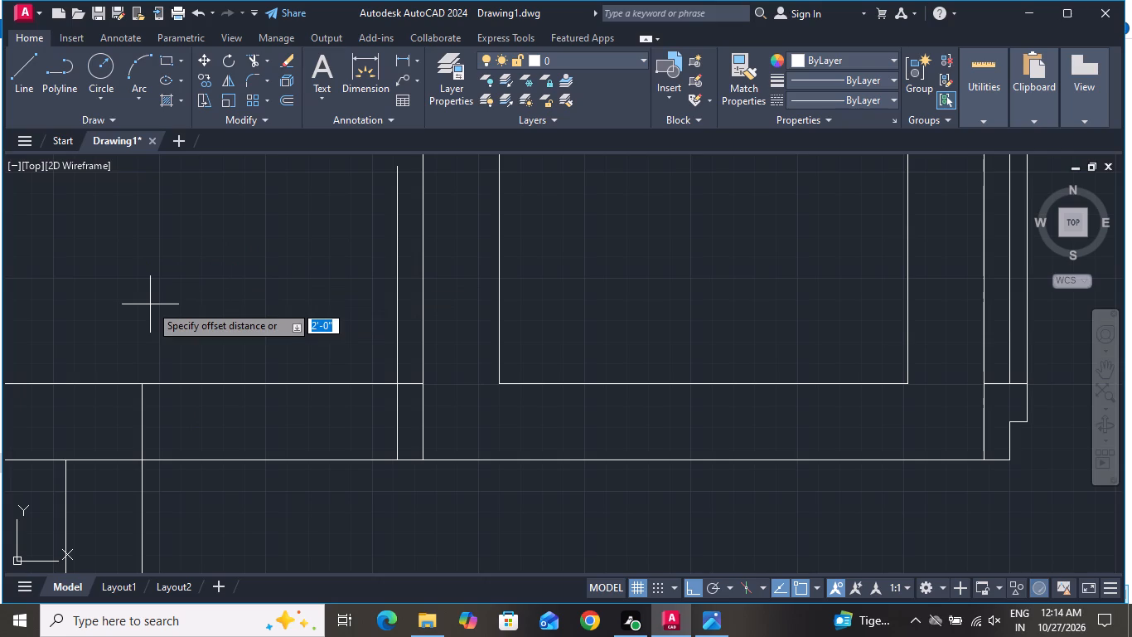
pyautogui.press('2')
pyautogui.hotkey('shift', '"')
pyautogui.press('Return')
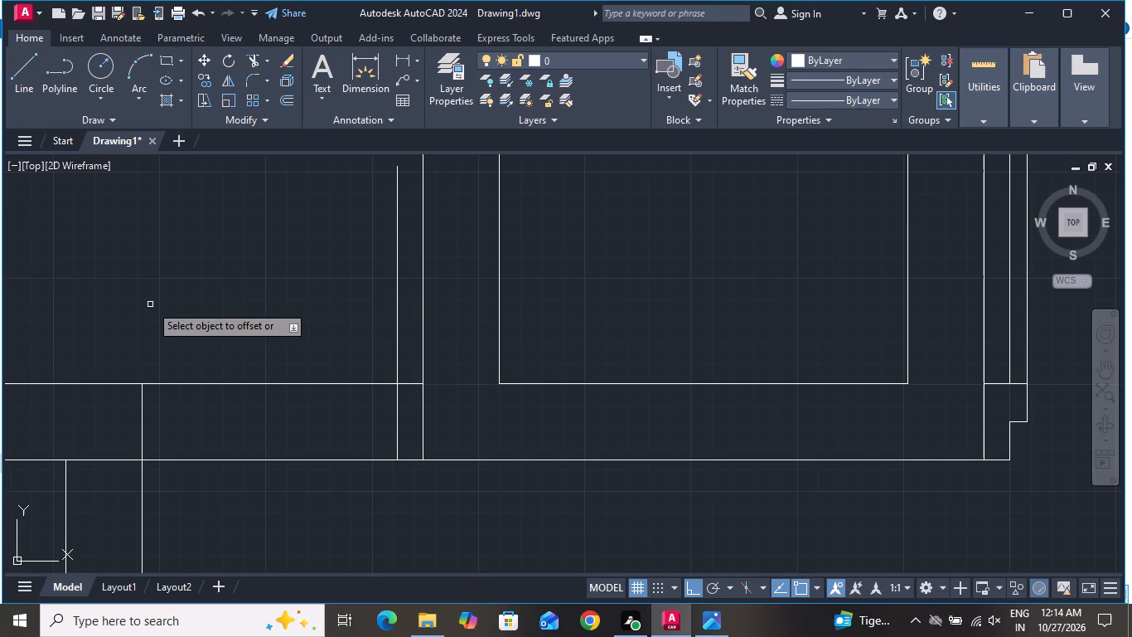
pyautogui.click(396, 269)
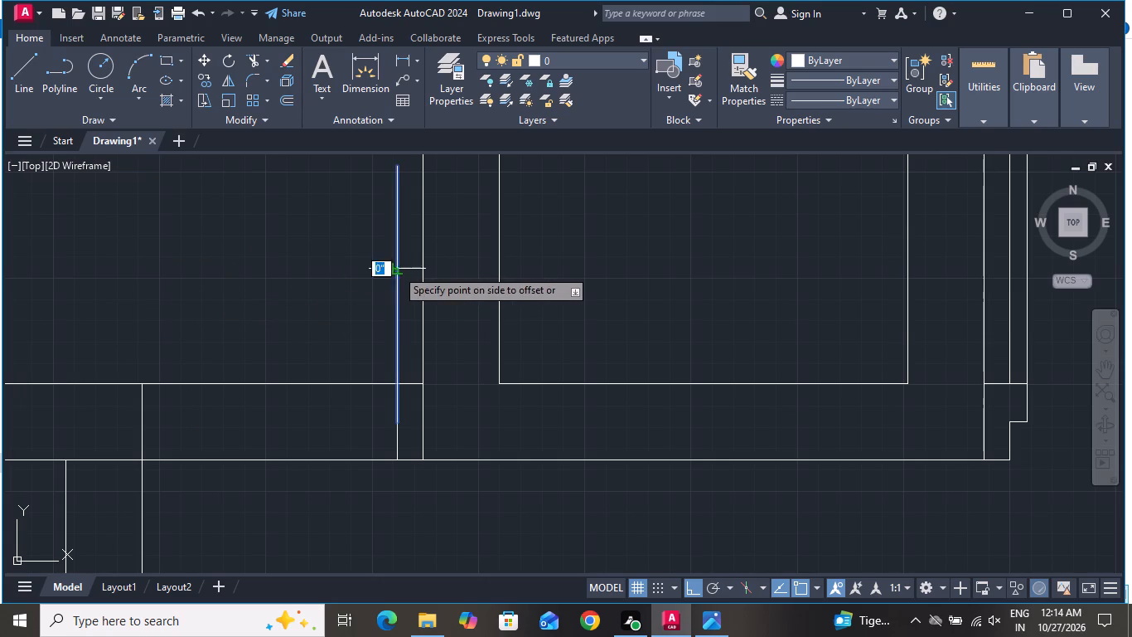
pyautogui.click(372, 274)
pyautogui.rightClick(360, 274)
pyautogui.click(380, 301)
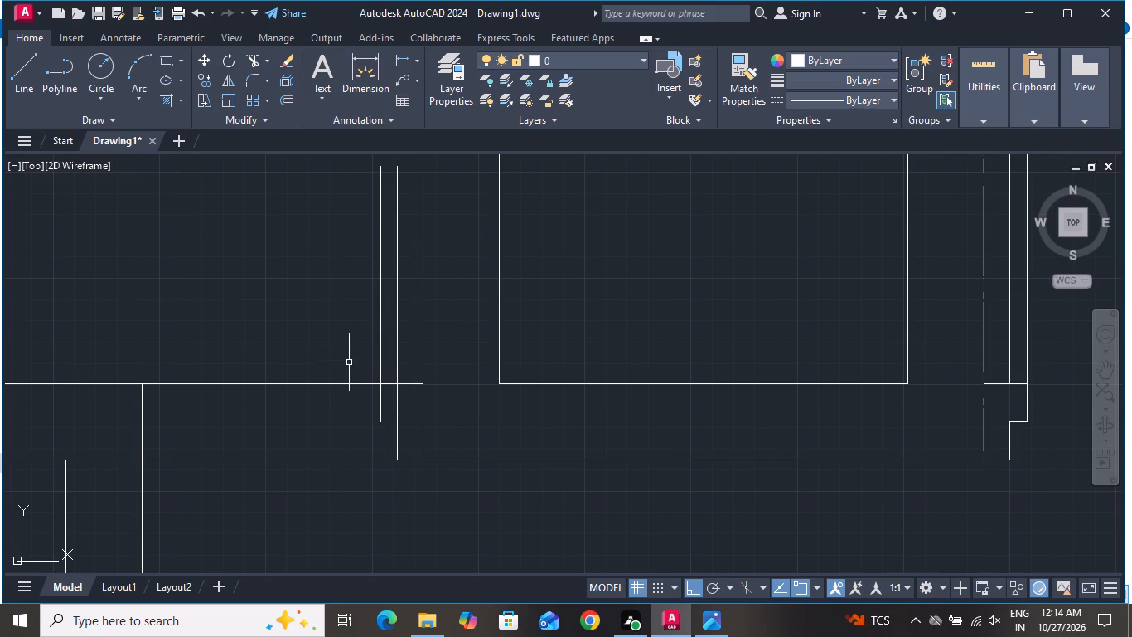
# Draw the three-point door swing arc from the midpoint of the opening's western line to the free end of the leaf.
pyautogui.write('A')
pyautogui.press('space')
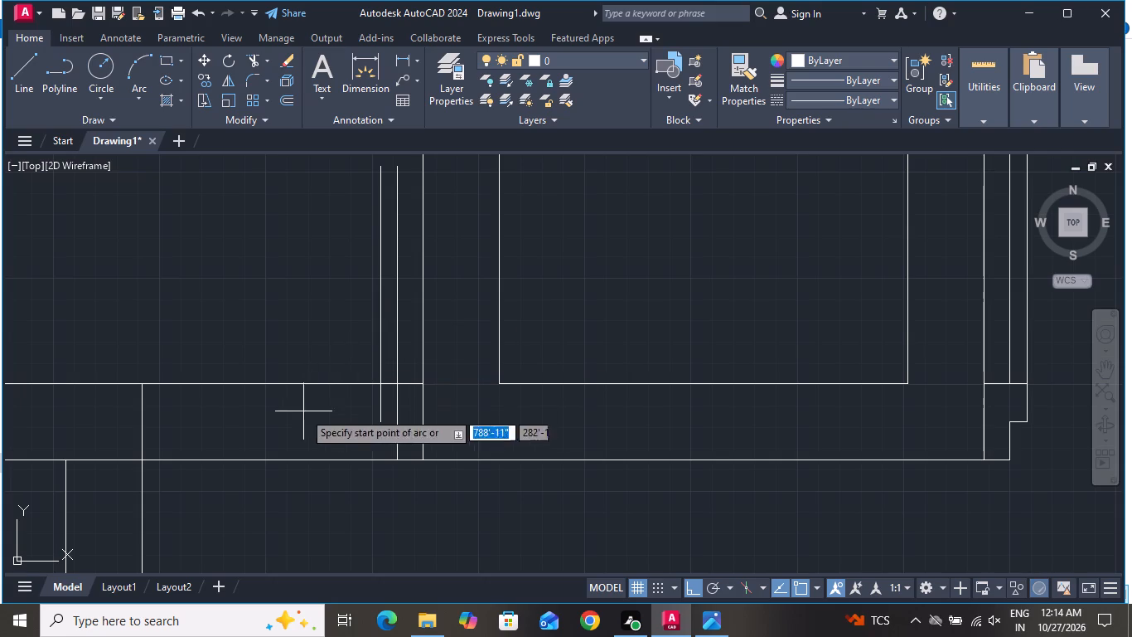
pyautogui.click(143, 426)
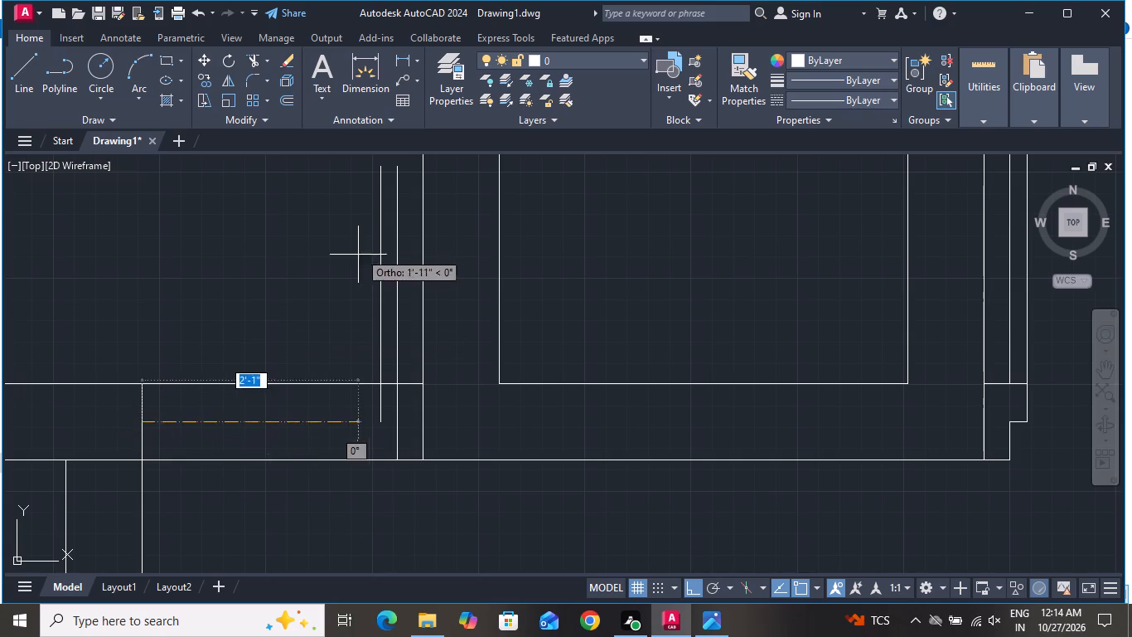
pyautogui.click(383, 171)
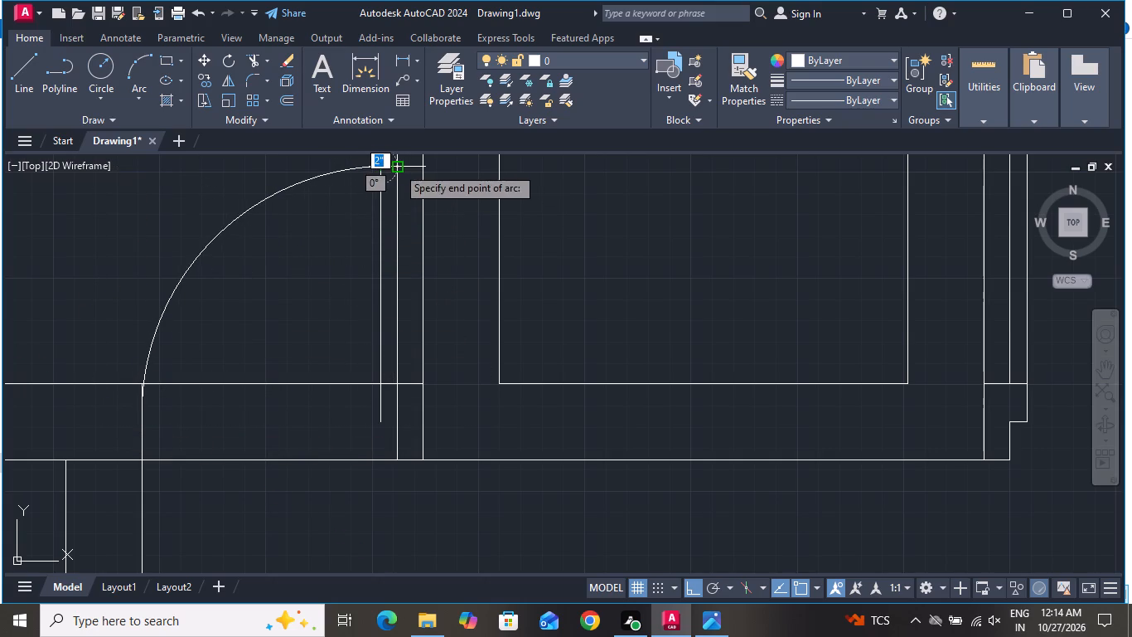
pyautogui.click(397, 167)
# Draw a 2" line closing the southern end of the northwest room's door leaf.
pyautogui.scroll(-2, 438, 345)
pyautogui.click(28, 77)
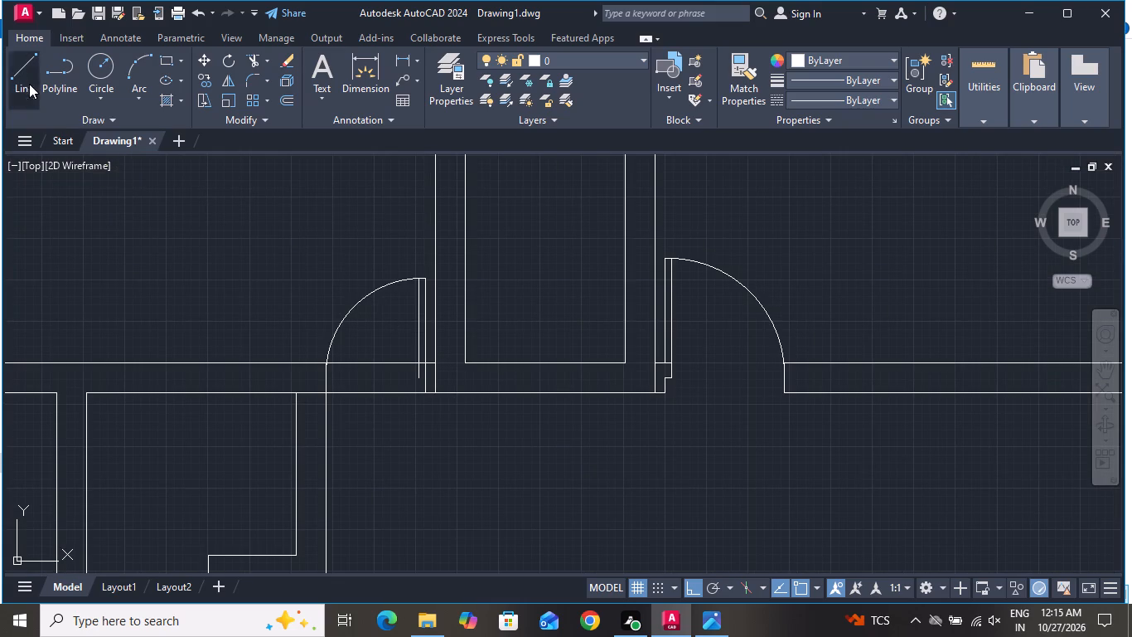
pyautogui.scroll(2, 421, 382)
pyautogui.click(411, 372)
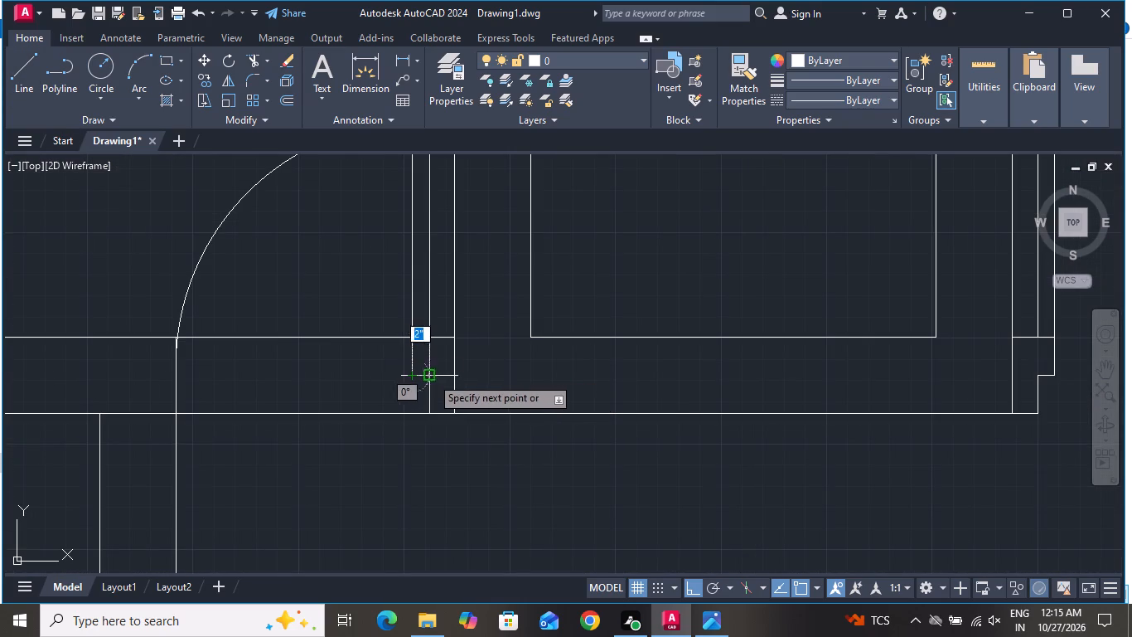
pyautogui.click(424, 376)
pyautogui.rightClick(428, 377)
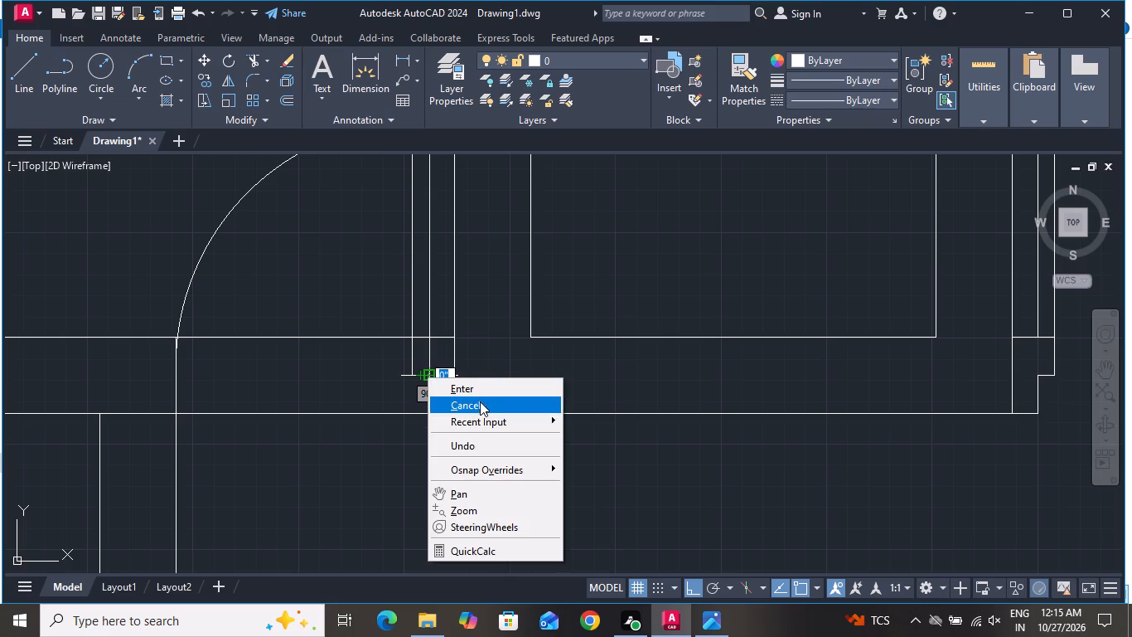
pyautogui.click(480, 401)
# Trim the leaf line inside the jamb notch and both wall lines crossing the northwest room's door opening.
pyautogui.click(252, 61)
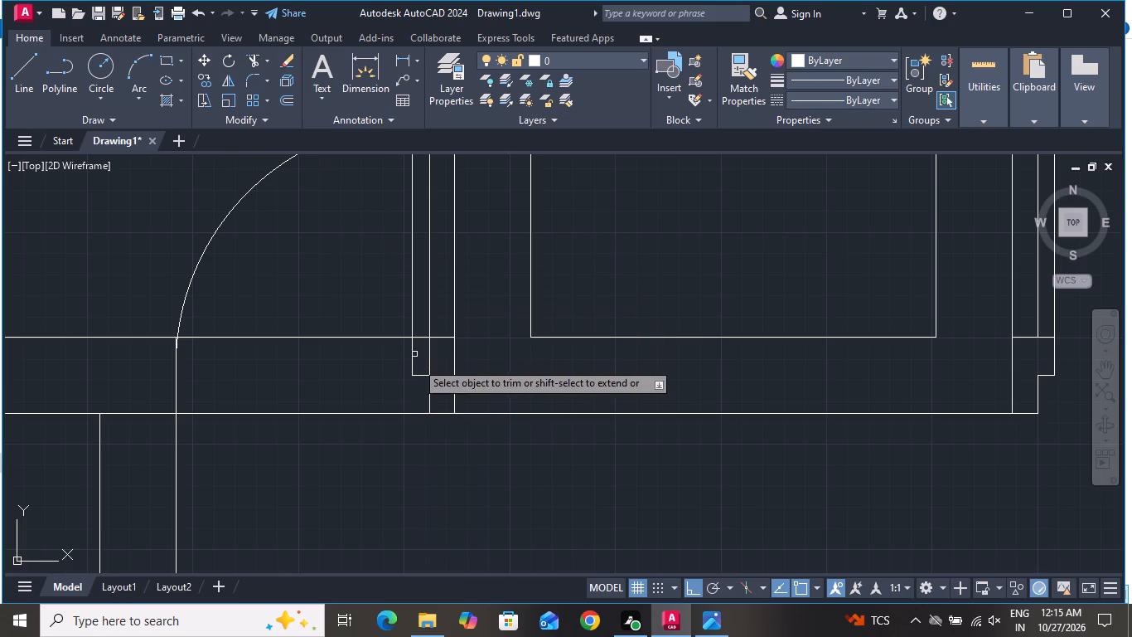
pyautogui.click(422, 361)
pyautogui.click(435, 357)
pyautogui.click(371, 334)
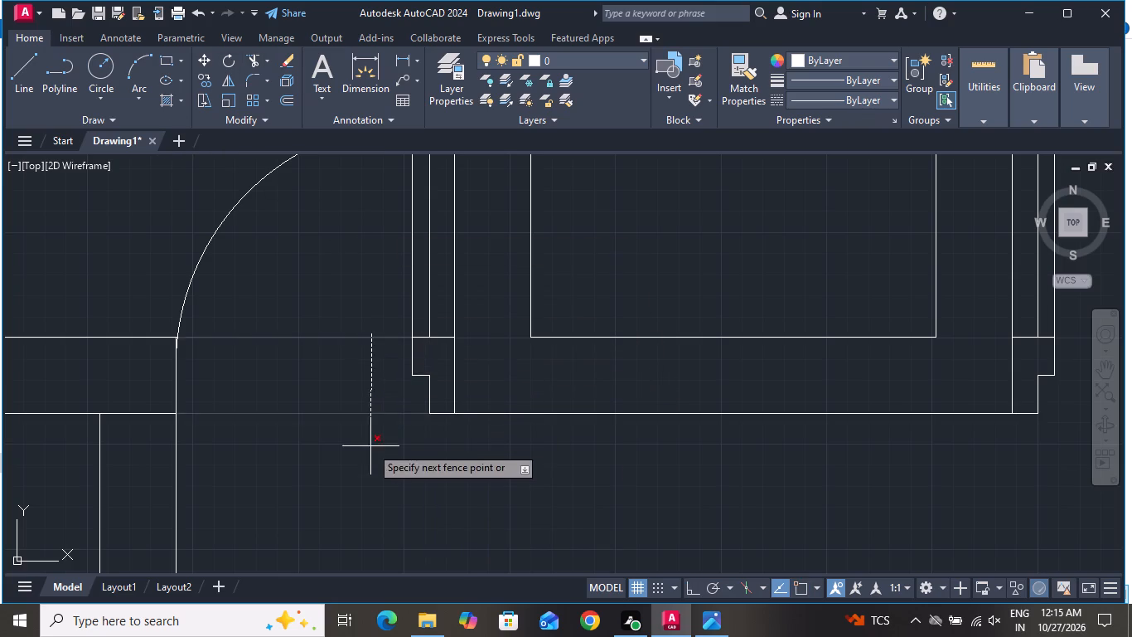
pyautogui.click(370, 446)
pyautogui.scroll(-2, 361, 406)
pyautogui.rightClick(389, 434)
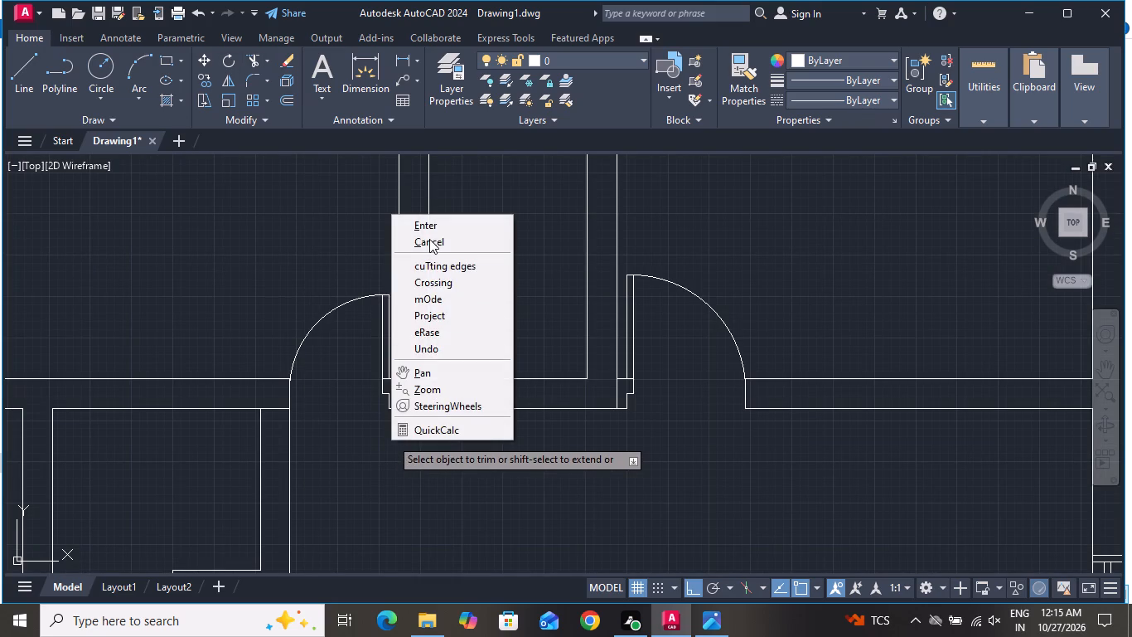
pyautogui.click(431, 237)
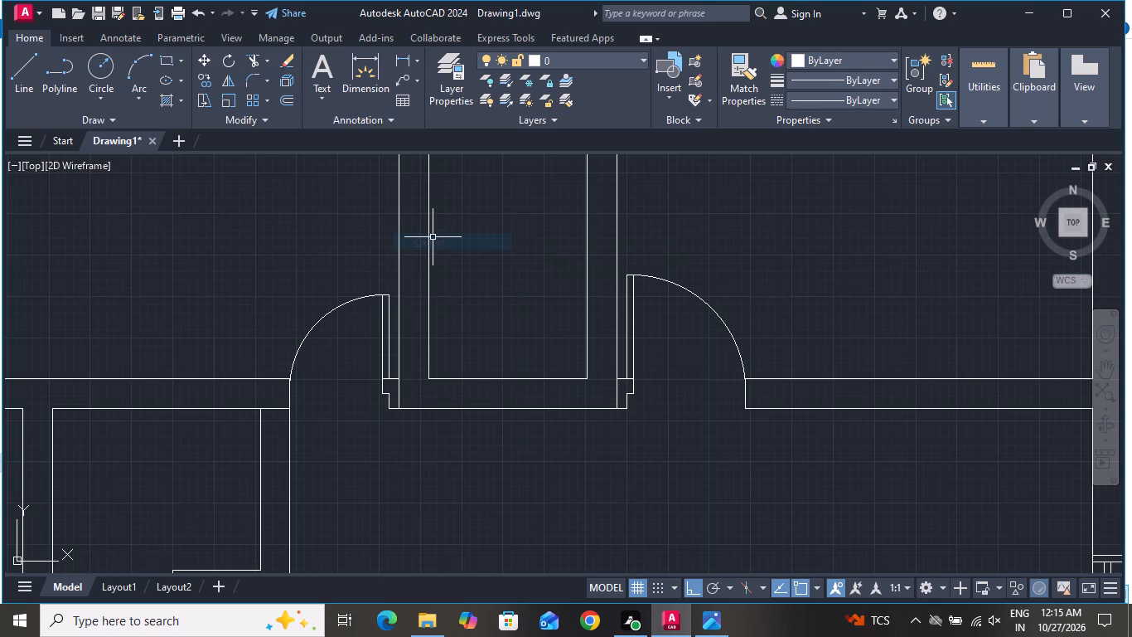
# Offset the west wall's inner line 3' eastward in the bay south of the two small rooms.
pyautogui.scroll(-2, 430, 233)
pyautogui.scroll(-1, 546, 357)
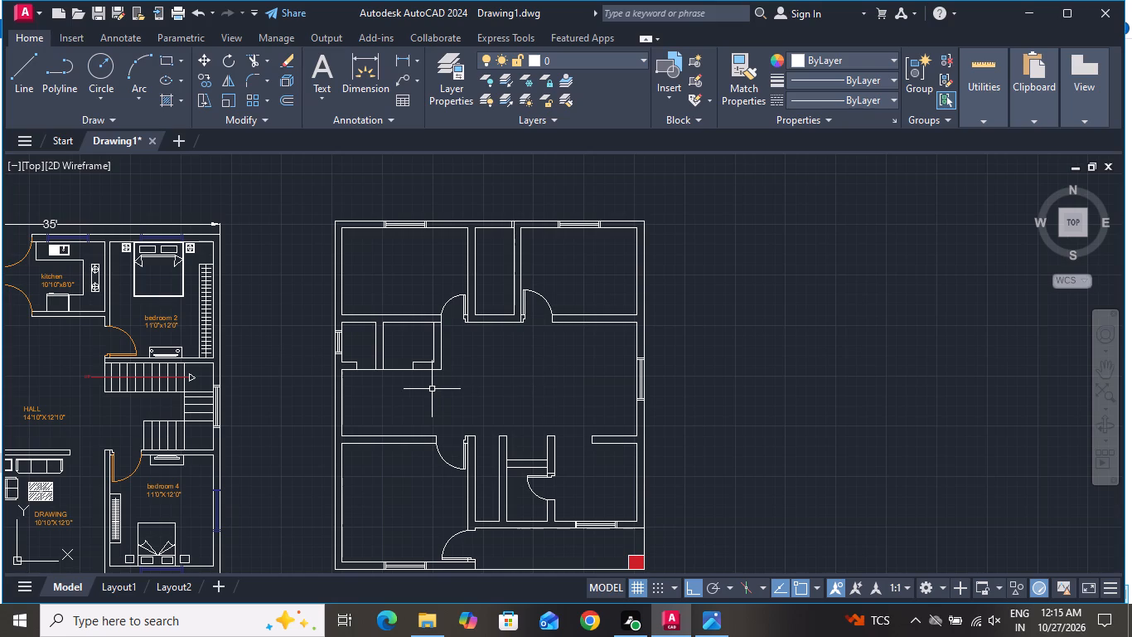
pyautogui.write("O 3'")
pyautogui.press('Return')
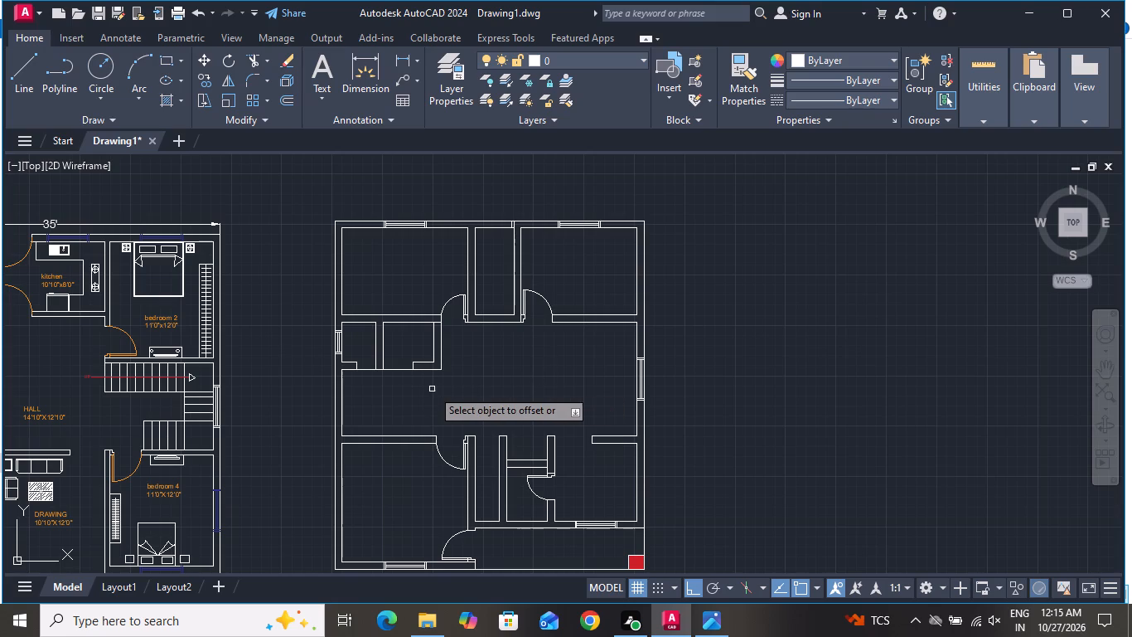
pyautogui.scroll(2, 349, 391)
pyautogui.click(327, 403)
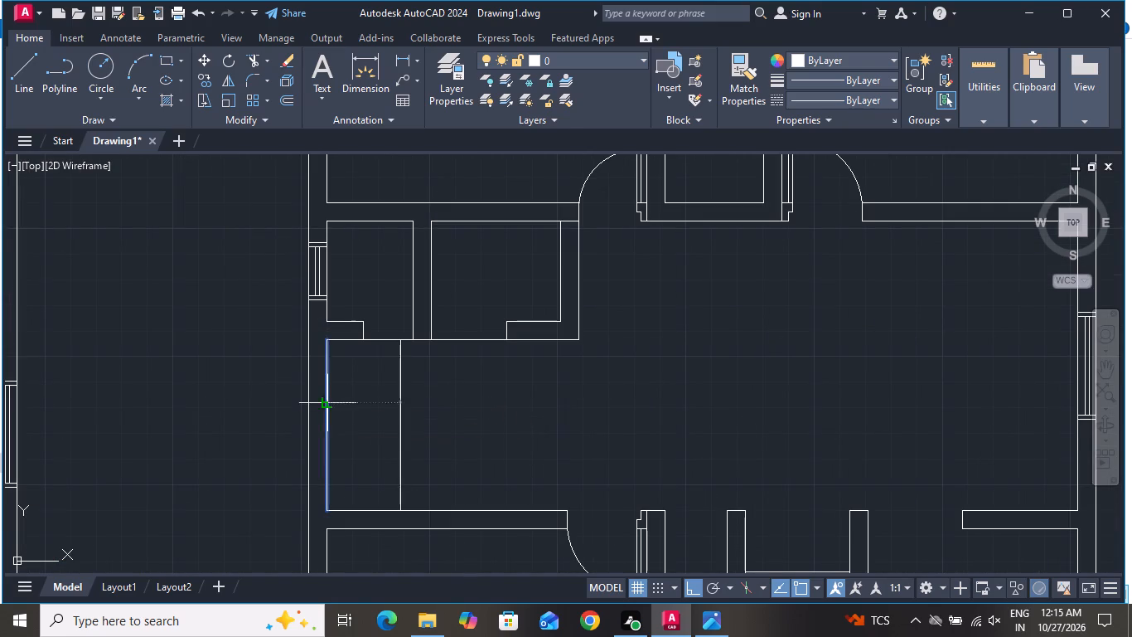
pyautogui.click(427, 386)
pyautogui.rightClick(424, 386)
pyautogui.click(452, 413)
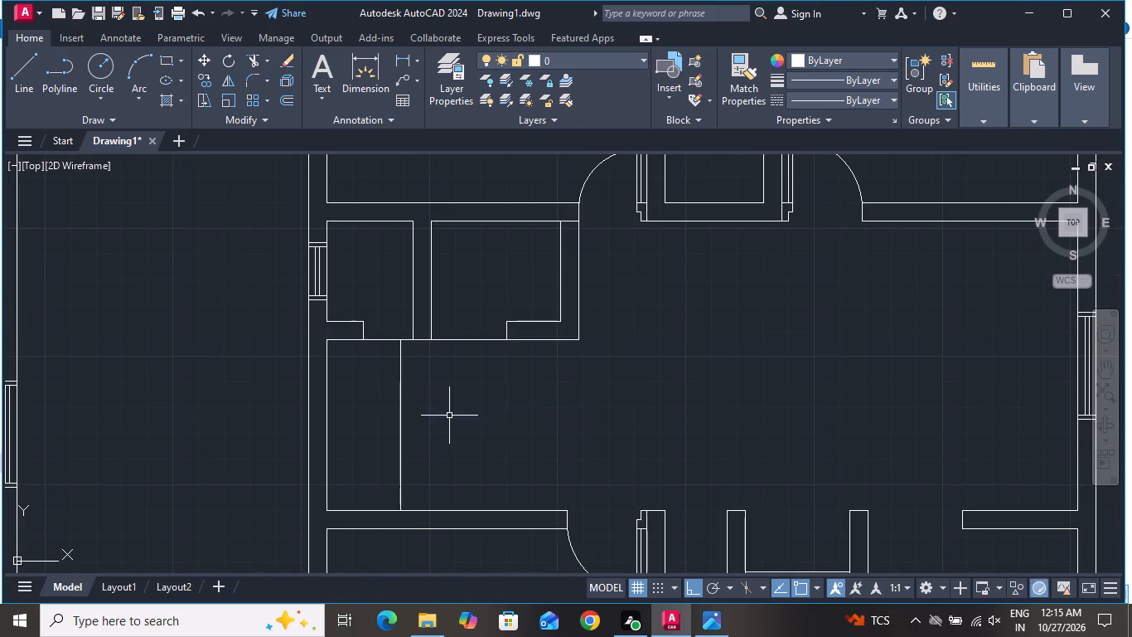
# Offset the new vertical line eastward at 10" spacing eight times in succession to form the stair treads.
pyautogui.write('O')
pyautogui.press('space')
pyautogui.write('10')
pyautogui.hotkey('shift', '"')
pyautogui.press('Return')
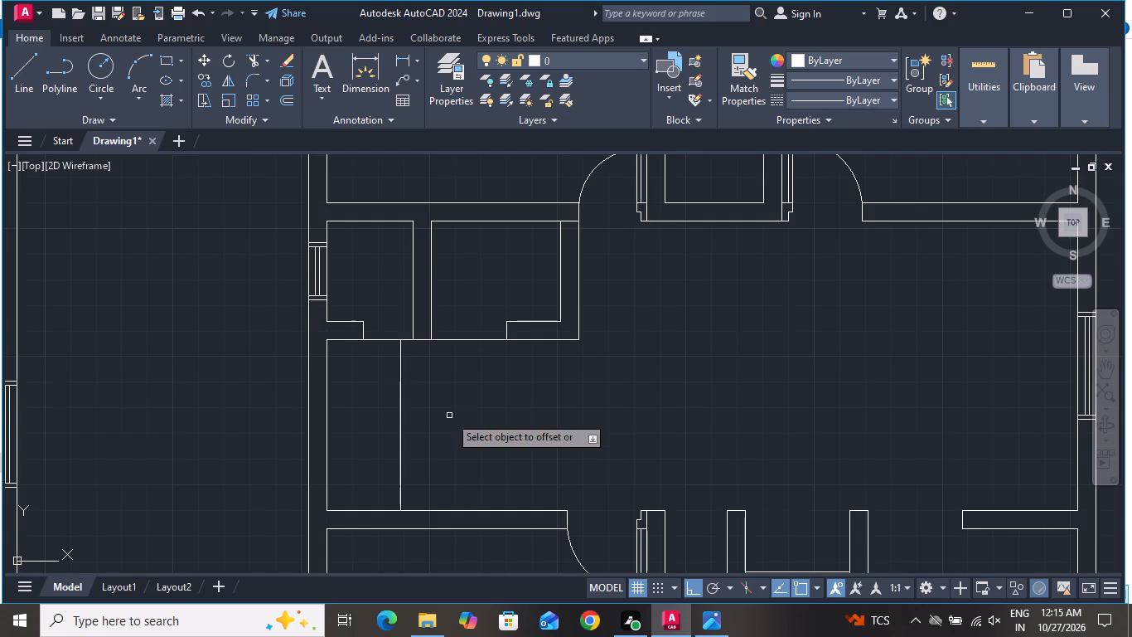
pyautogui.click(399, 425)
pyautogui.click(438, 416)
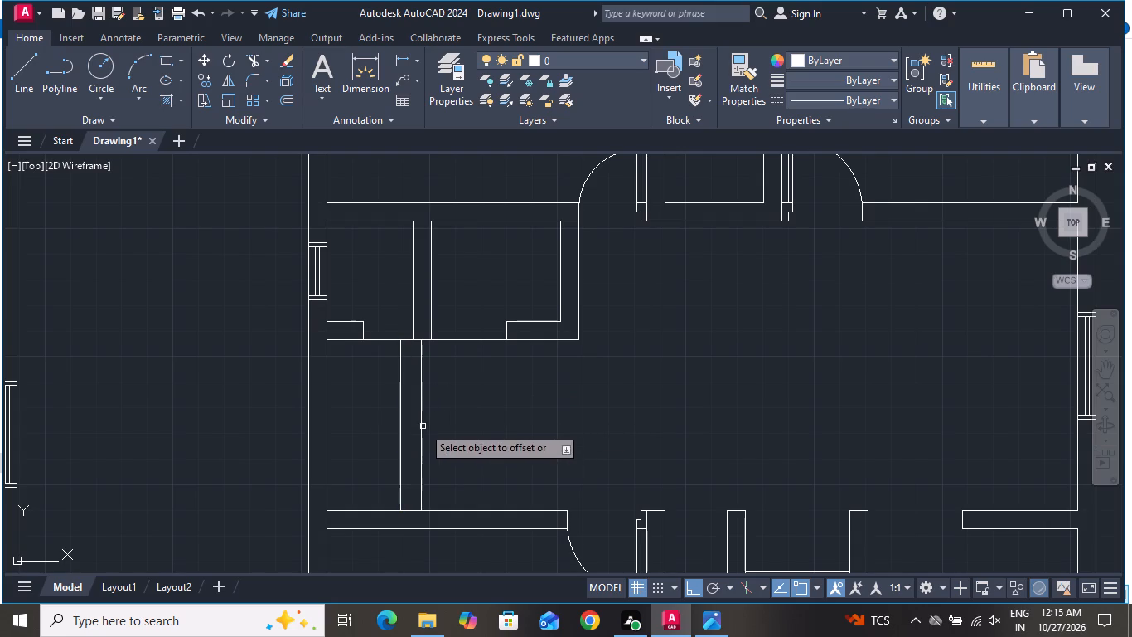
pyautogui.click(423, 426)
pyautogui.click(462, 422)
pyautogui.click(442, 432)
pyautogui.click(466, 431)
pyautogui.click(462, 431)
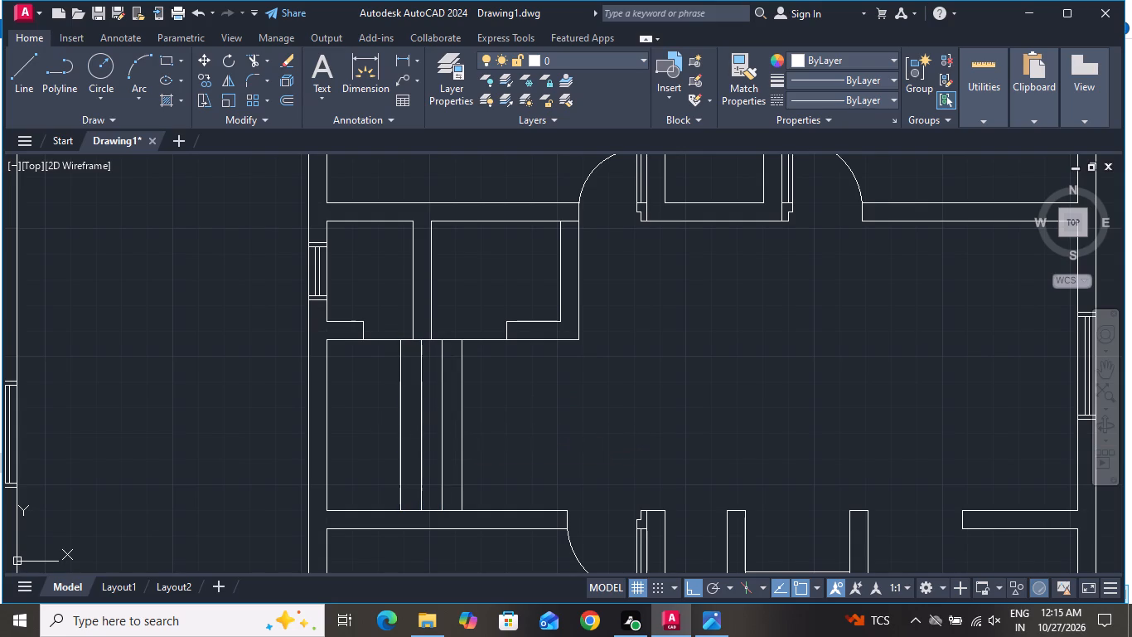
pyautogui.click(516, 429)
pyautogui.click(486, 433)
pyautogui.click(481, 434)
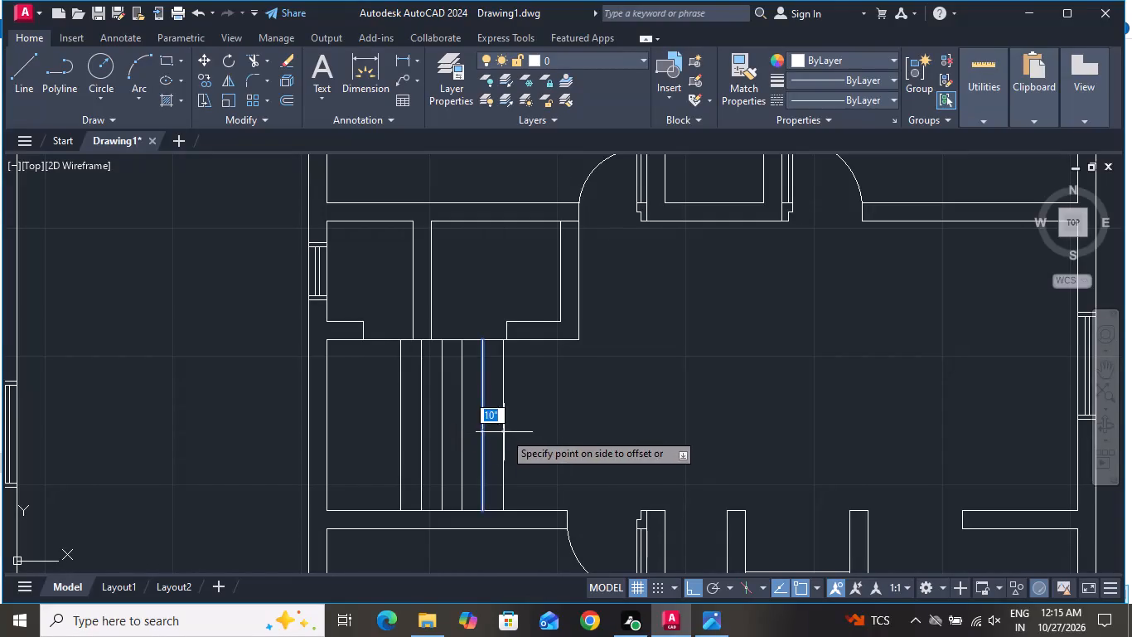
pyautogui.click(506, 430)
pyautogui.click(501, 433)
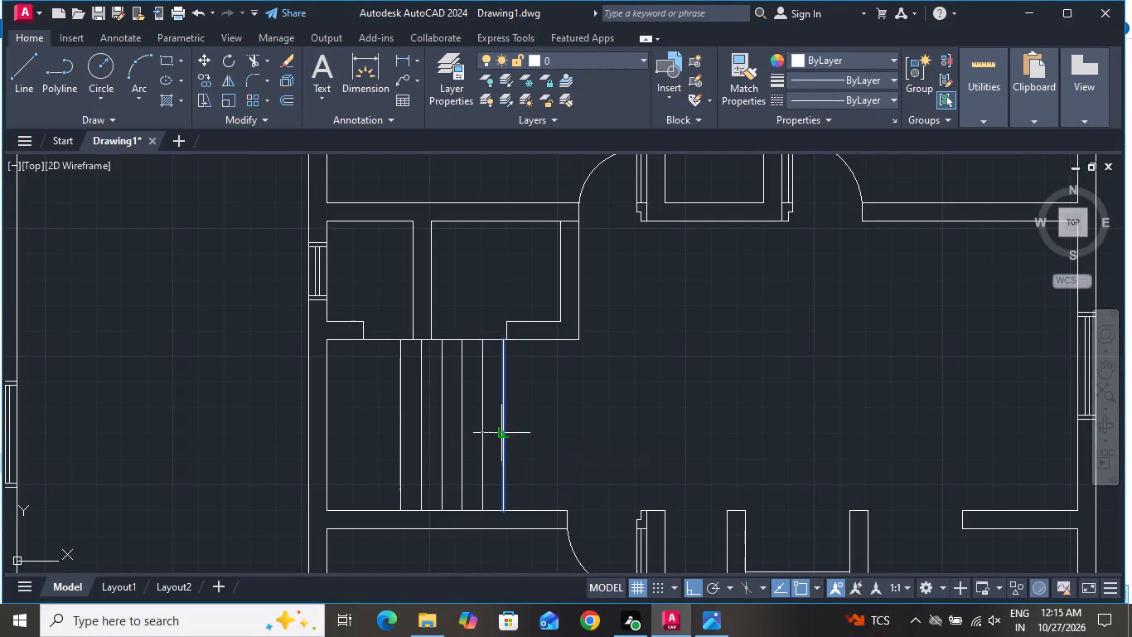
pyautogui.click(542, 432)
pyautogui.click(527, 430)
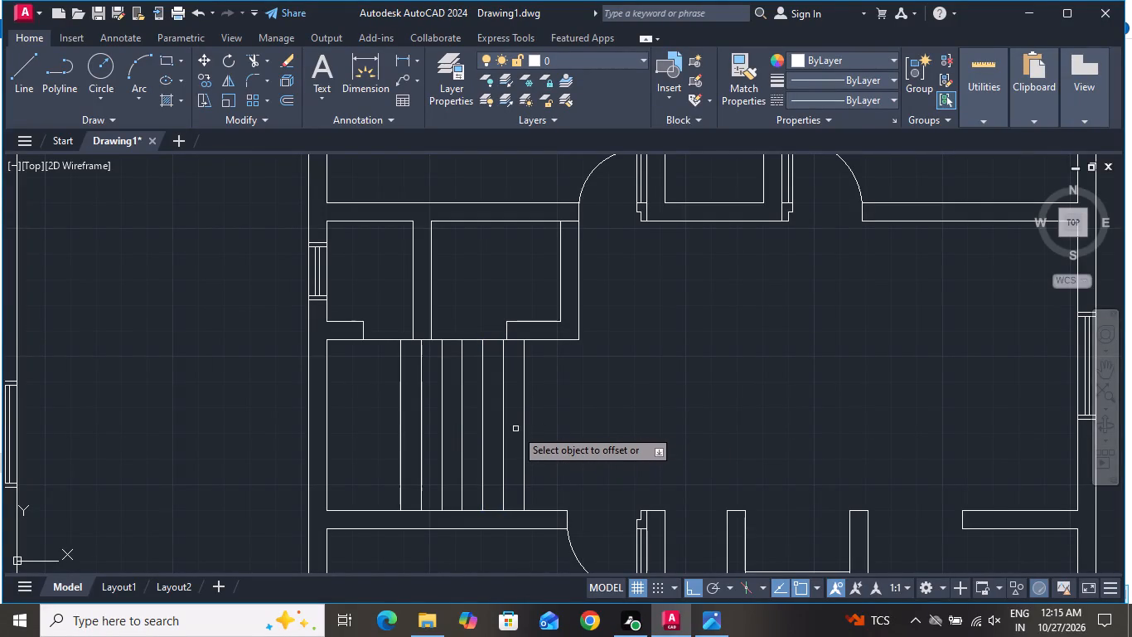
pyautogui.click(523, 424)
pyautogui.click(550, 424)
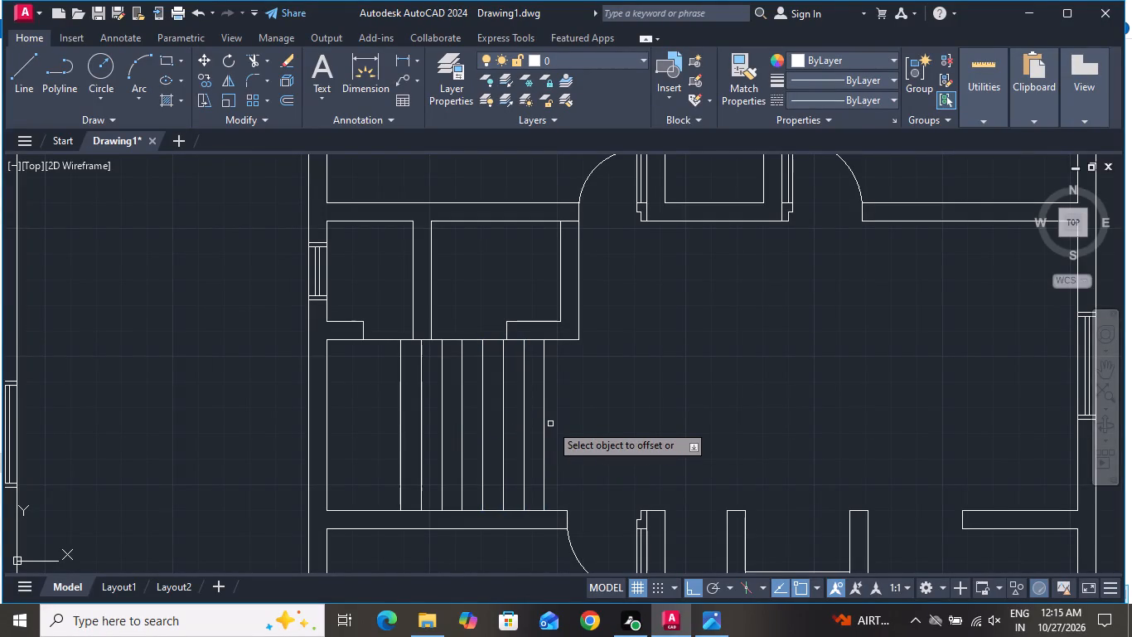
pyautogui.click(542, 429)
pyautogui.click(554, 425)
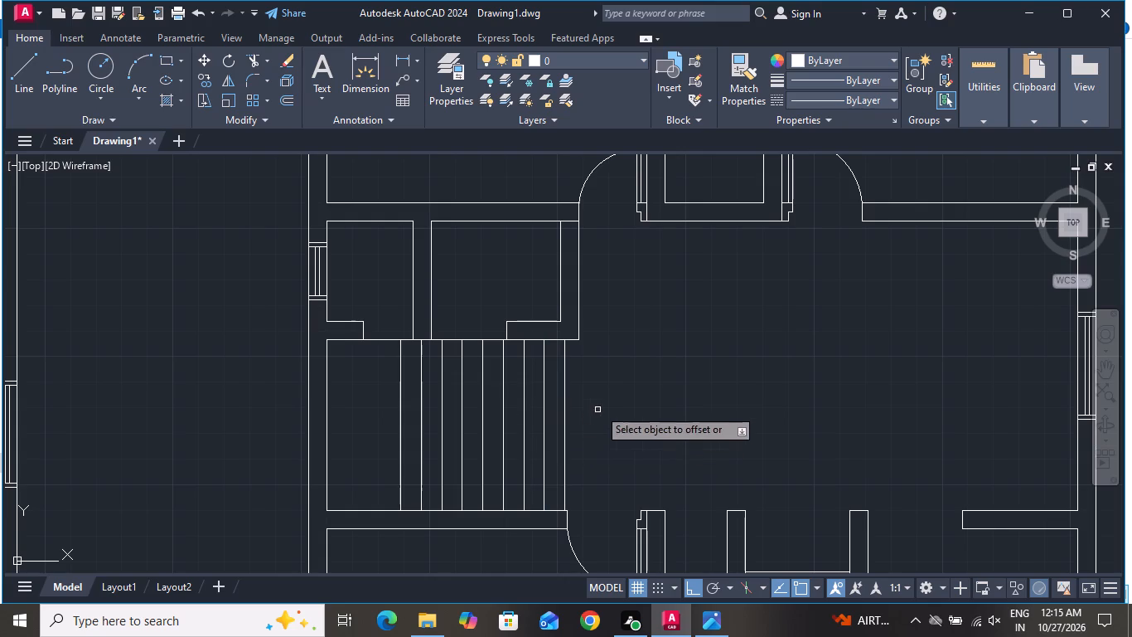
pyautogui.rightClick(600, 403)
pyautogui.click(627, 430)
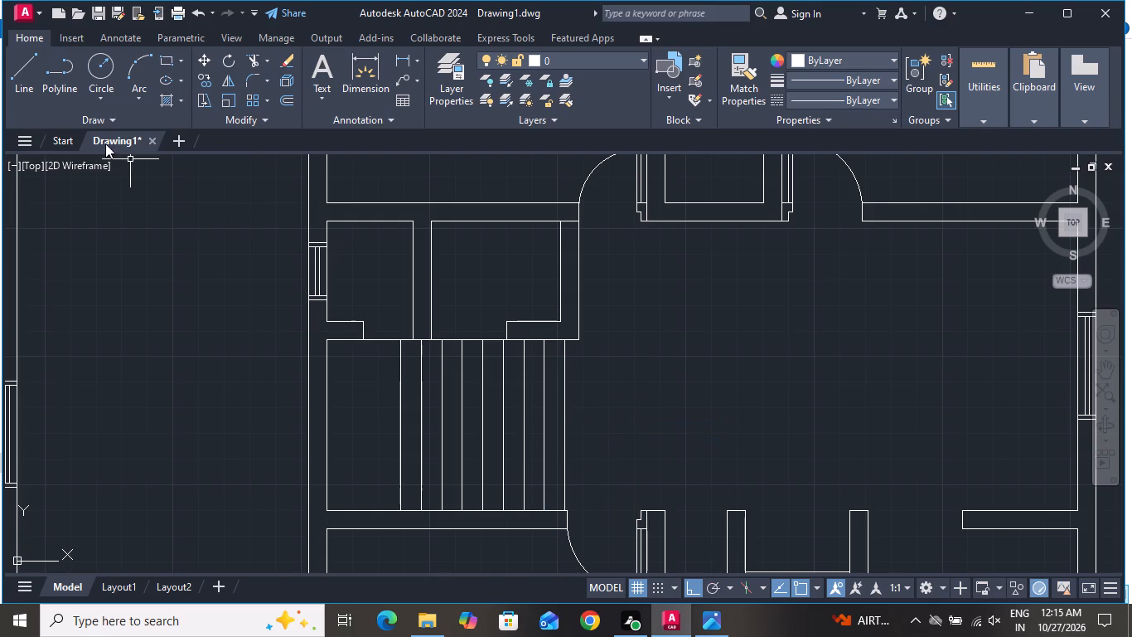
# Draw a horizontal line across the middle of the stair treads, from just inside the westernmost tread line to the easternmost one.
pyautogui.click(21, 72)
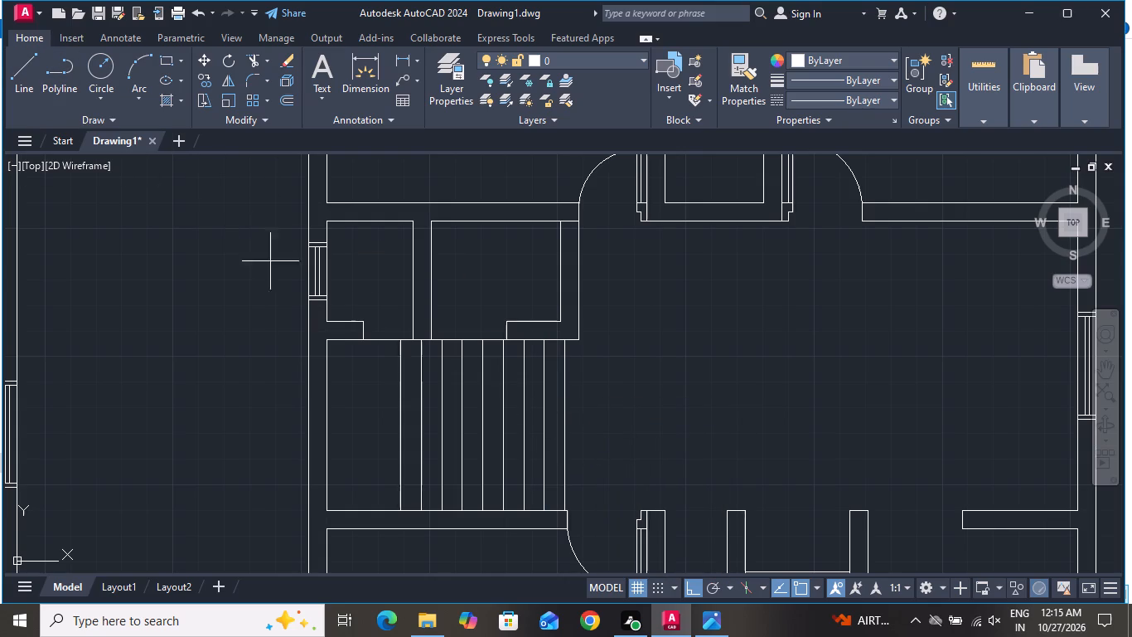
pyautogui.click(405, 420)
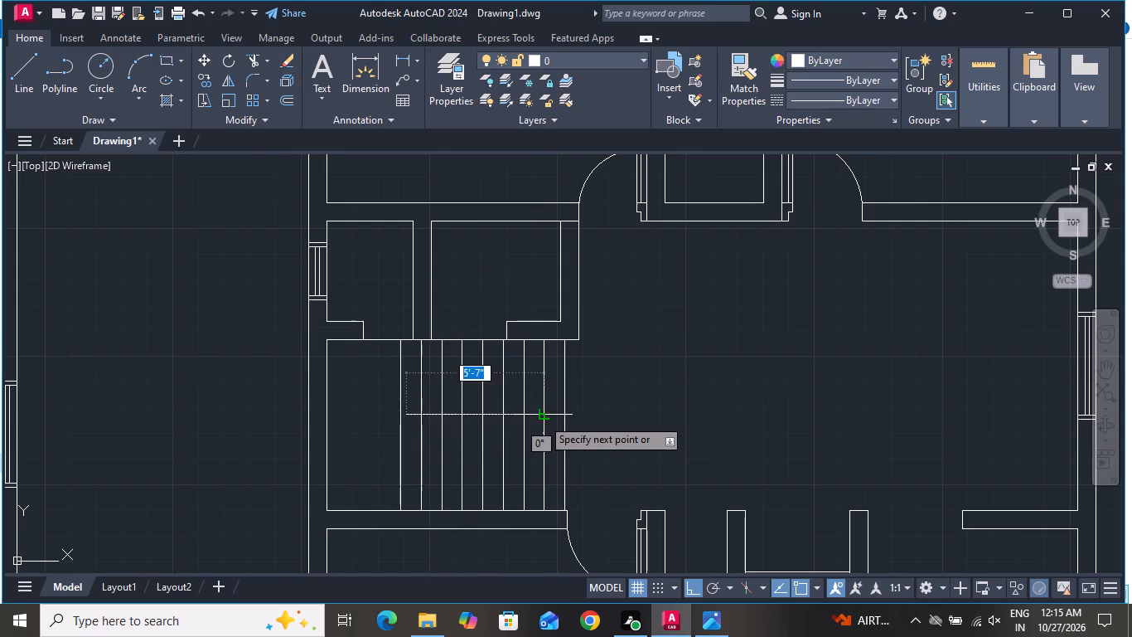
pyautogui.click(563, 414)
pyautogui.rightClick(565, 414)
pyautogui.click(613, 438)
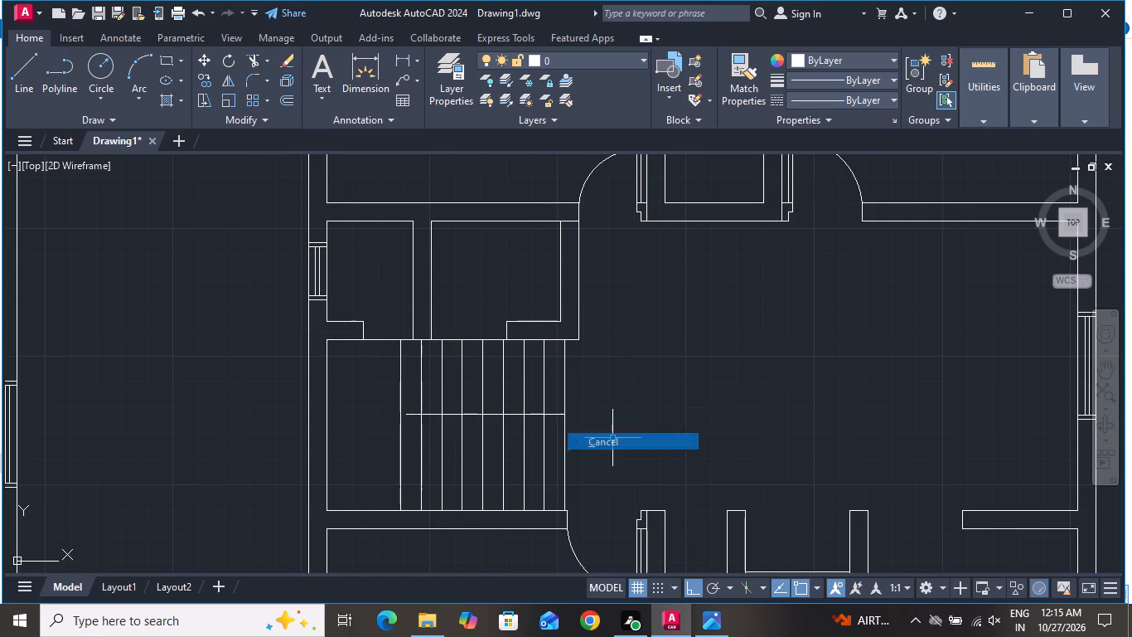
# Offset the stair's horizontal centre line 2" to the north and 2" to the south.
pyautogui.write('O 2')
pyautogui.hotkey('shift', '"')
pyautogui.press('Return')
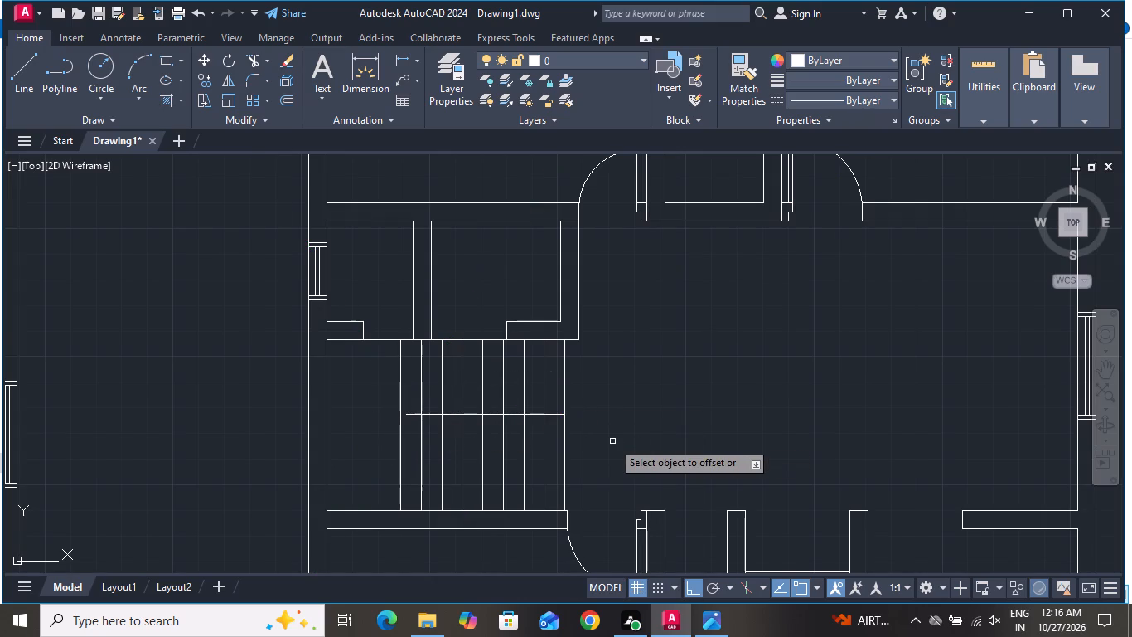
pyautogui.scroll(3, 422, 419)
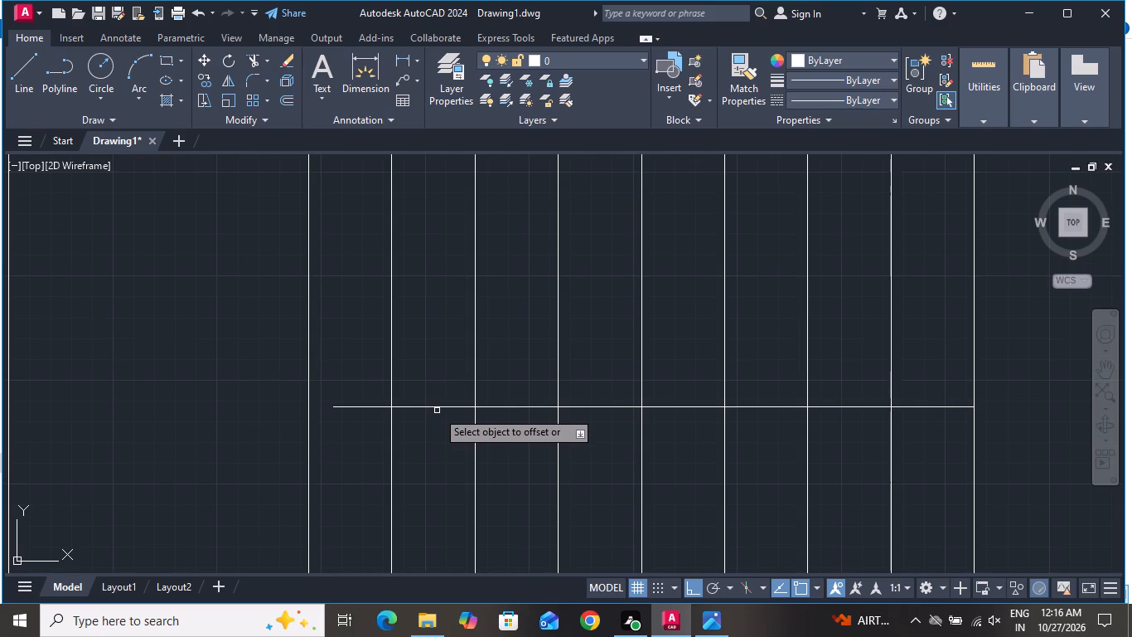
pyautogui.rightClick(438, 415)
pyautogui.click(442, 406)
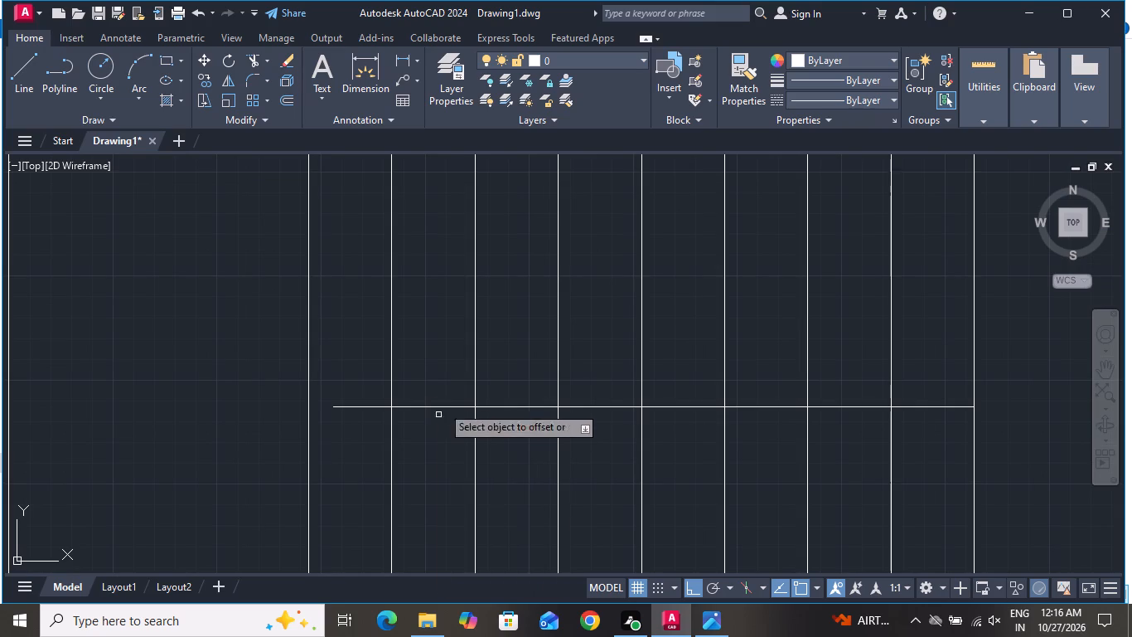
pyautogui.click(442, 406)
pyautogui.click(438, 385)
pyautogui.click(438, 405)
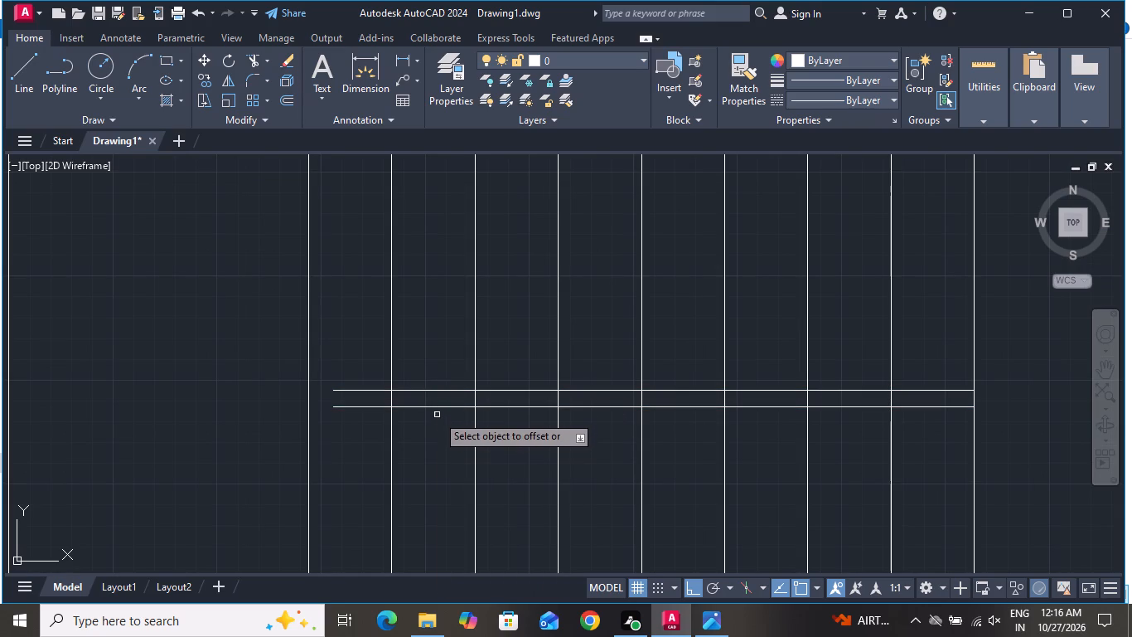
pyautogui.click(438, 409)
pyautogui.click(440, 427)
pyautogui.rightClick(440, 427)
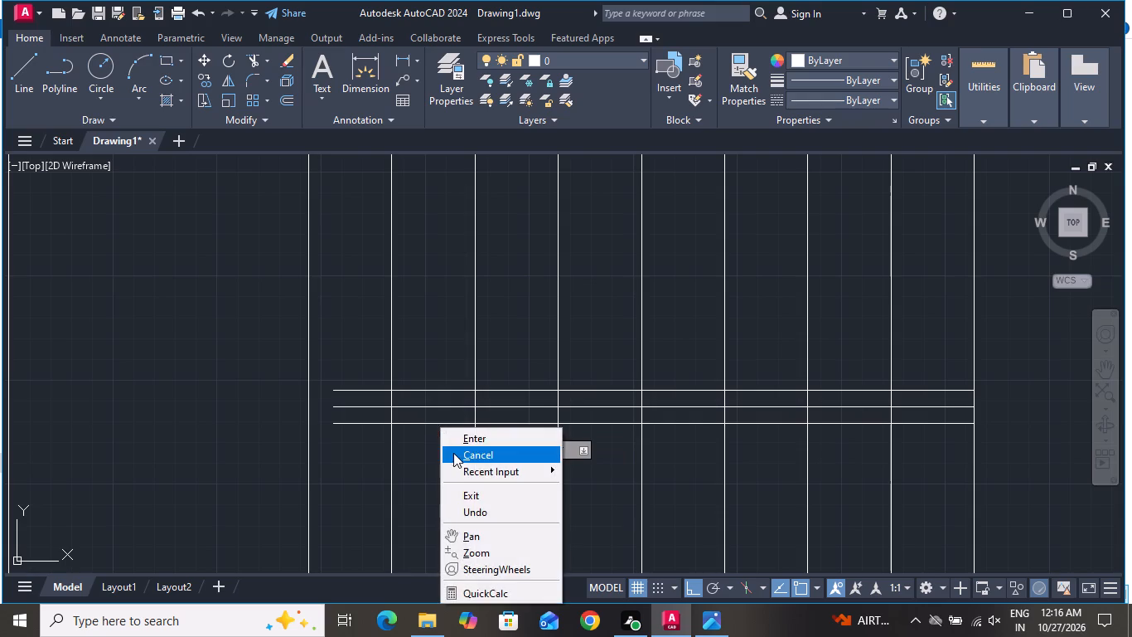
pyautogui.click(453, 453)
# Extend the two offset lines westward to the westernmost stair tread line.
pyautogui.write('EX')
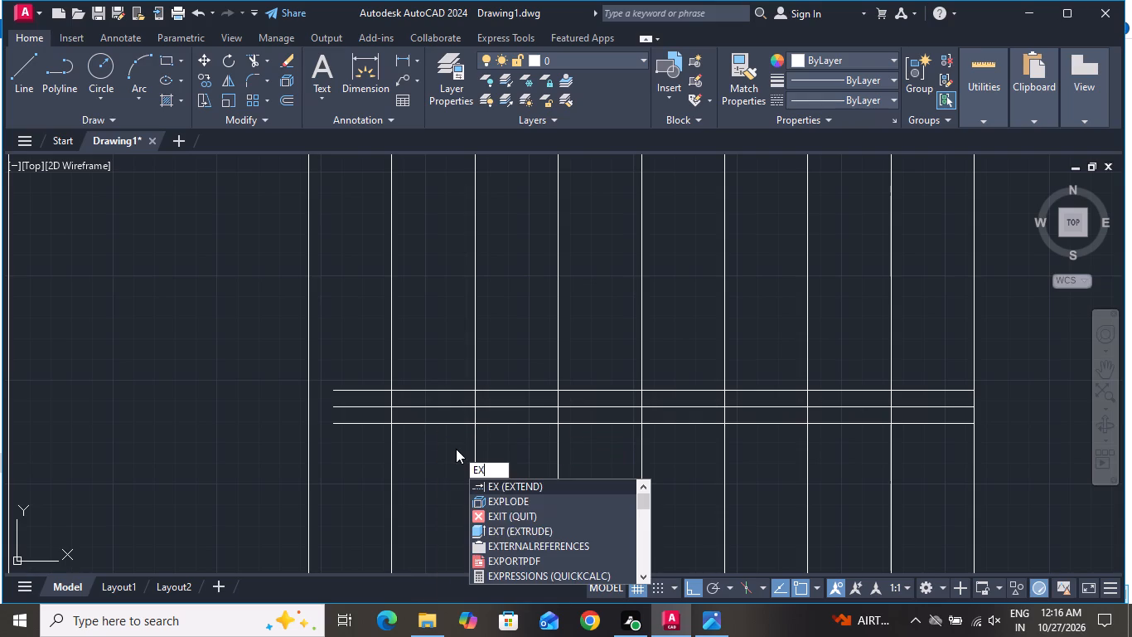
pyautogui.press('space')
pyautogui.press('space')
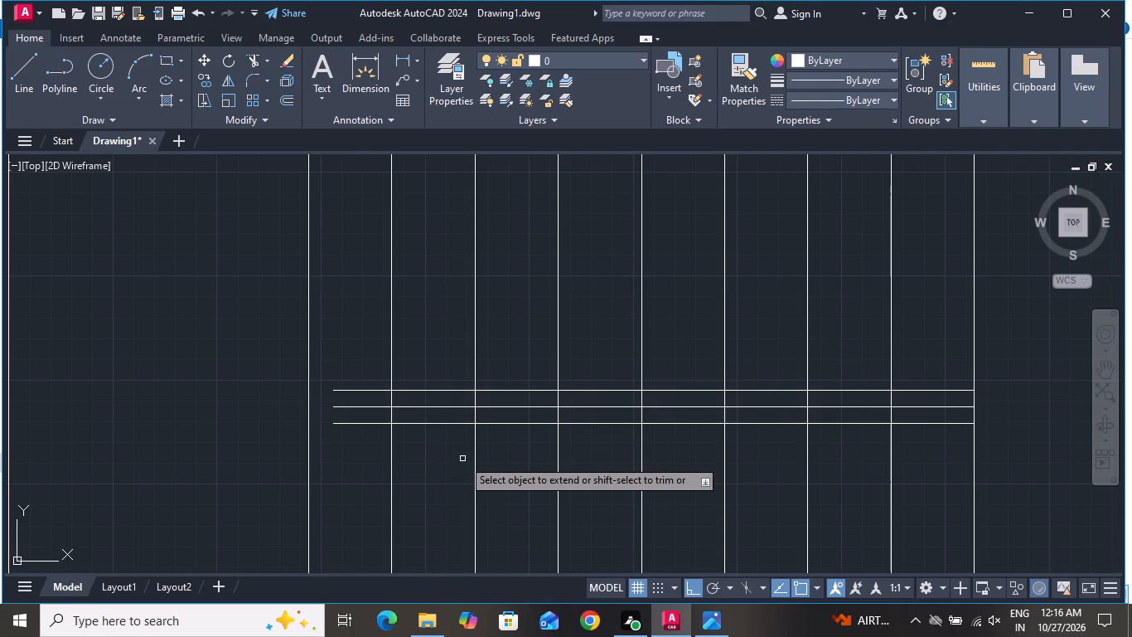
pyautogui.click(452, 366)
pyautogui.click(446, 397)
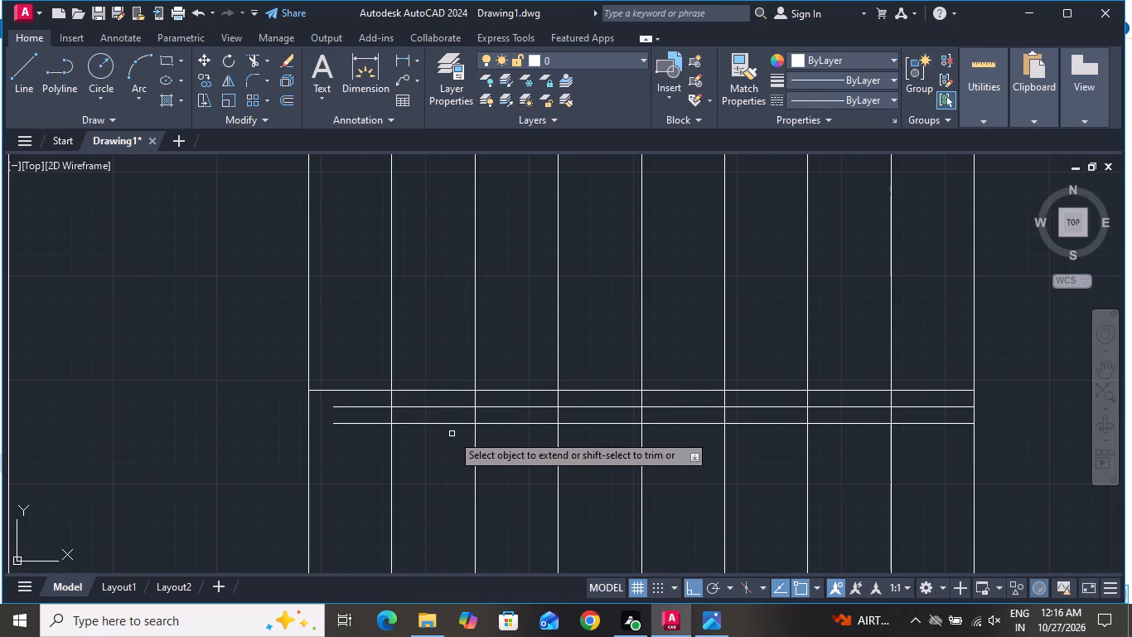
pyautogui.click(454, 417)
pyautogui.click(450, 441)
pyautogui.rightClick(450, 441)
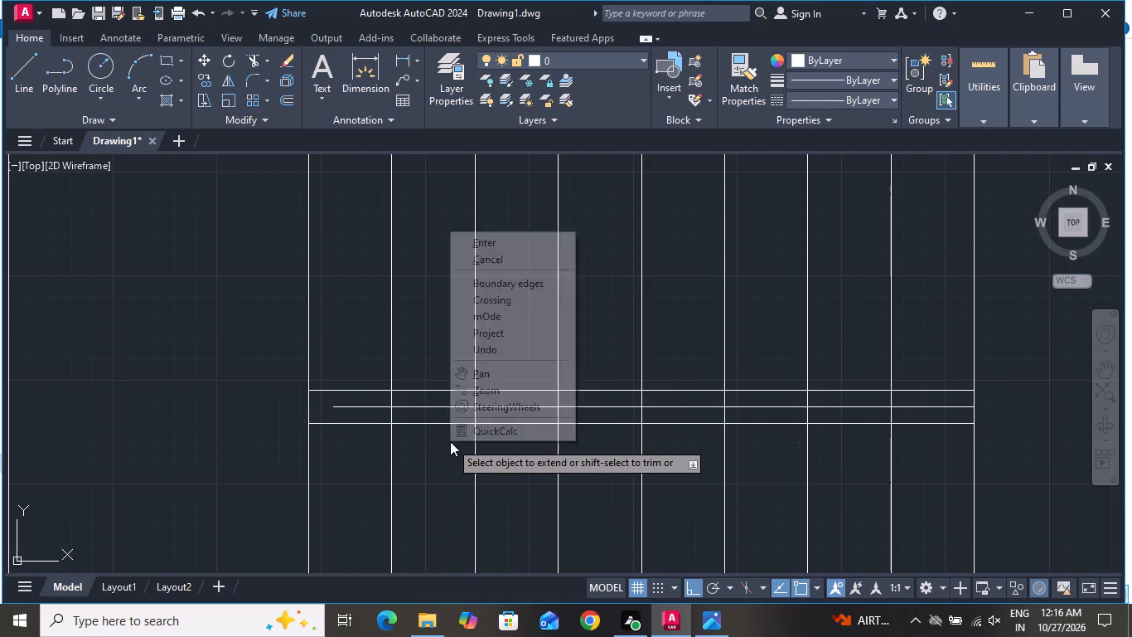
pyautogui.click(503, 262)
# Delete the original horizontal centre line between the two offset lines.
pyautogui.click(533, 405)
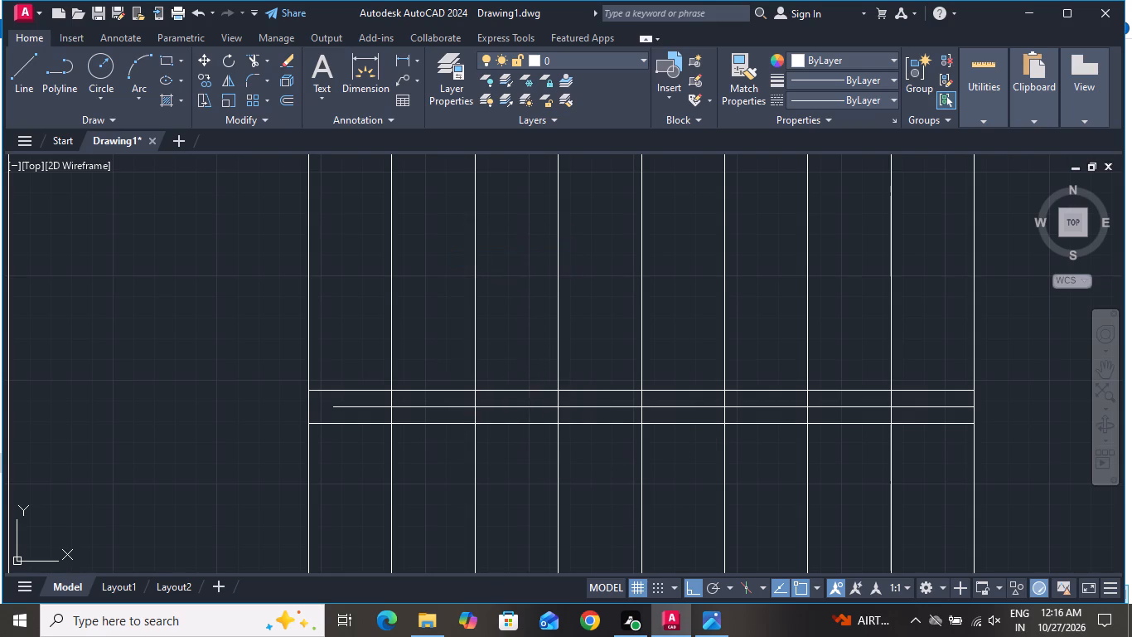
pyautogui.click(520, 416)
pyautogui.press('Delete')
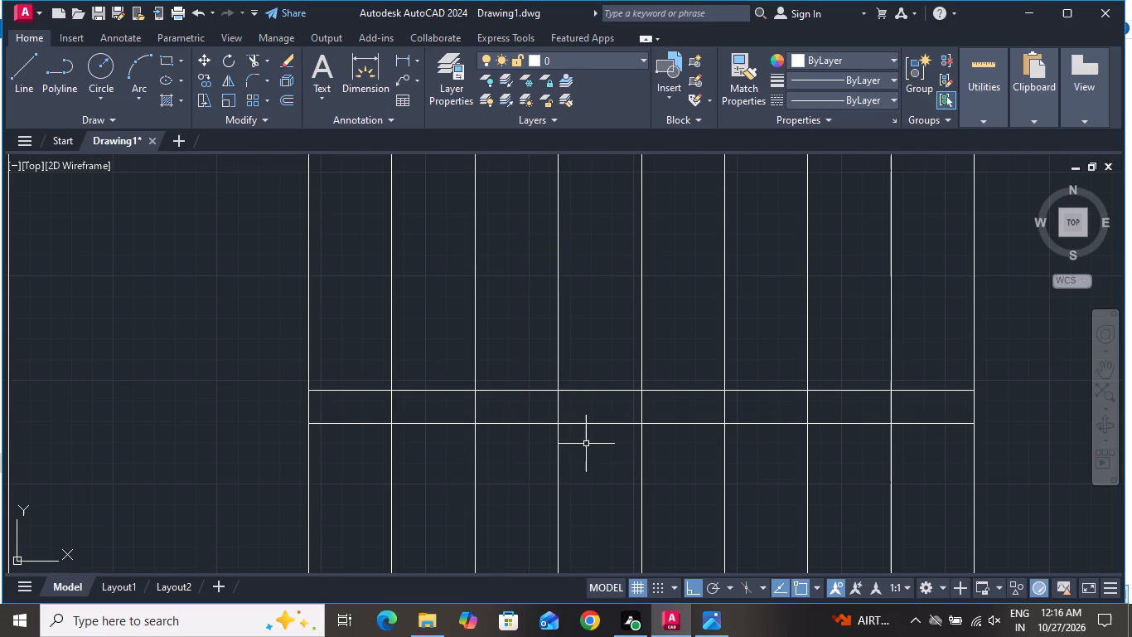
# Trim the stair tread lines between the two horizontal centre lines, leaving the westernmost and easternmost tread lines whole.
pyautogui.click(254, 70)
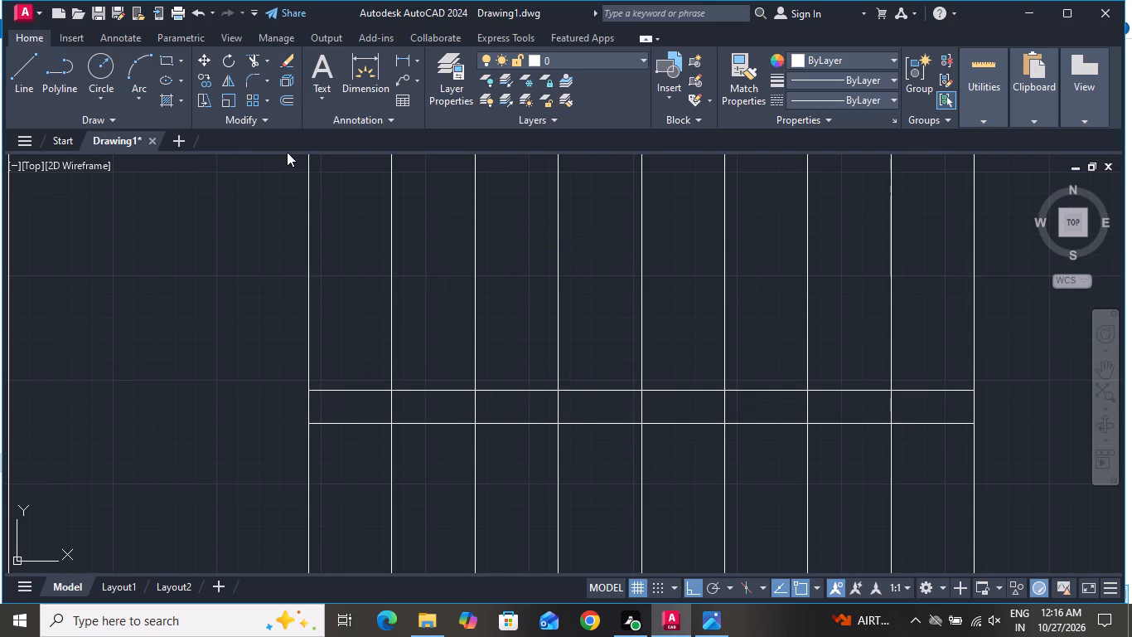
pyautogui.click(257, 61)
pyautogui.click(374, 416)
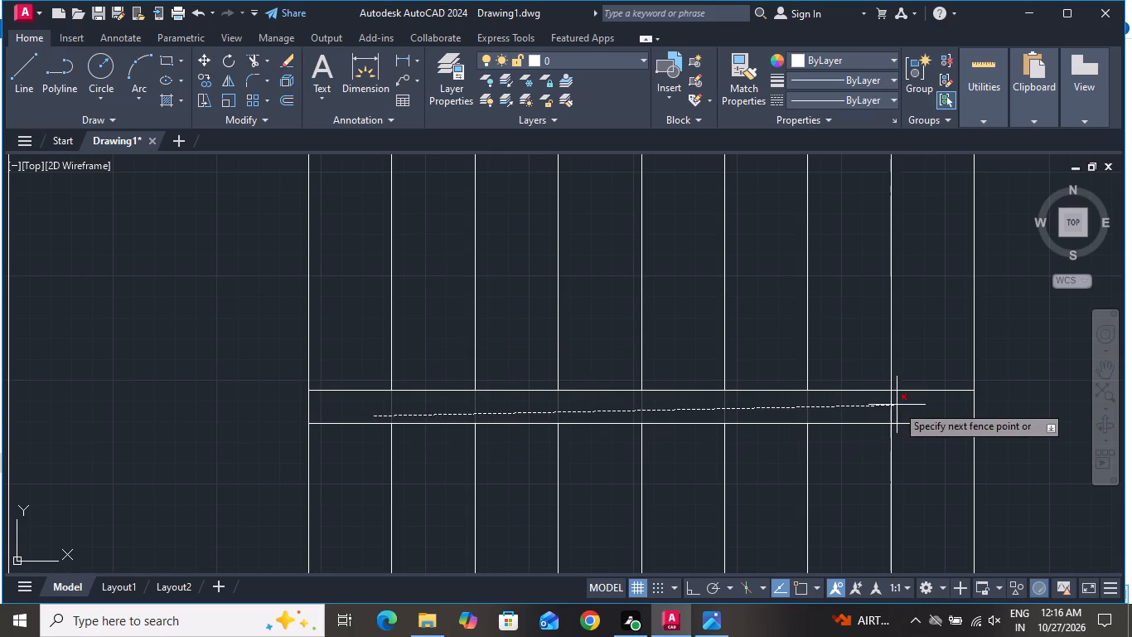
pyautogui.click(907, 403)
pyautogui.scroll(-2, 566, 367)
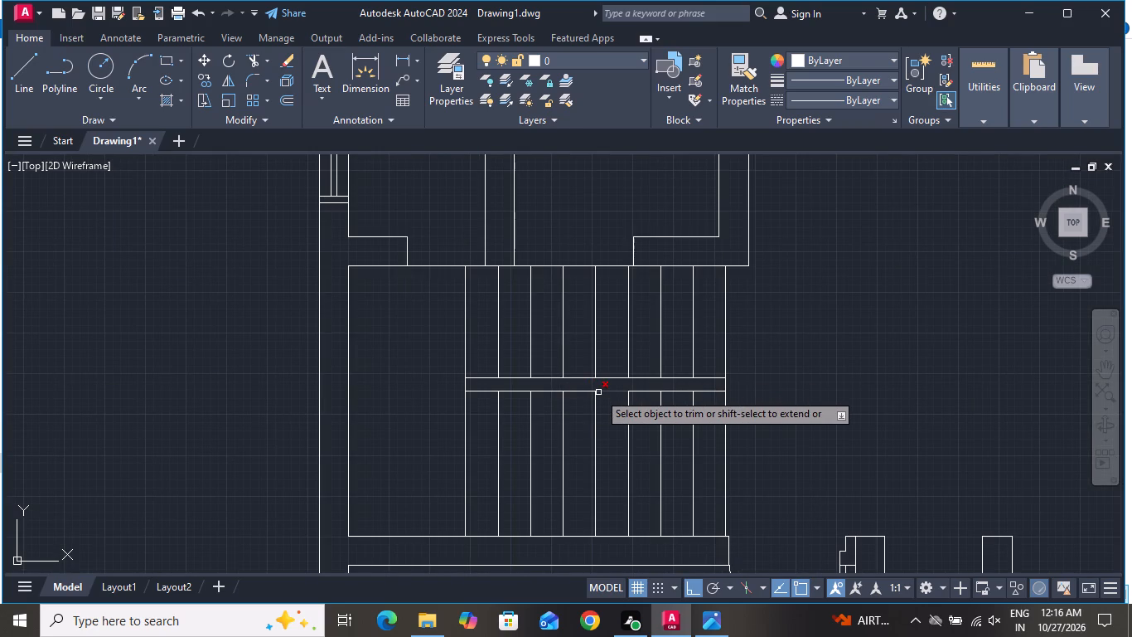
pyautogui.scroll(-1, 603, 407)
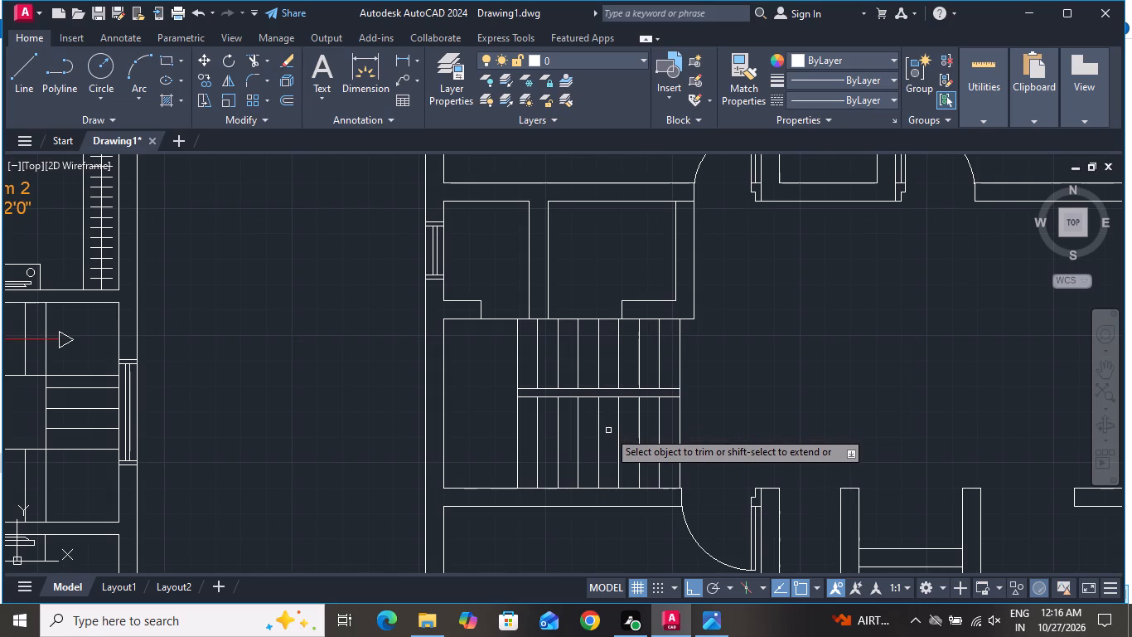
pyautogui.rightClick(721, 370)
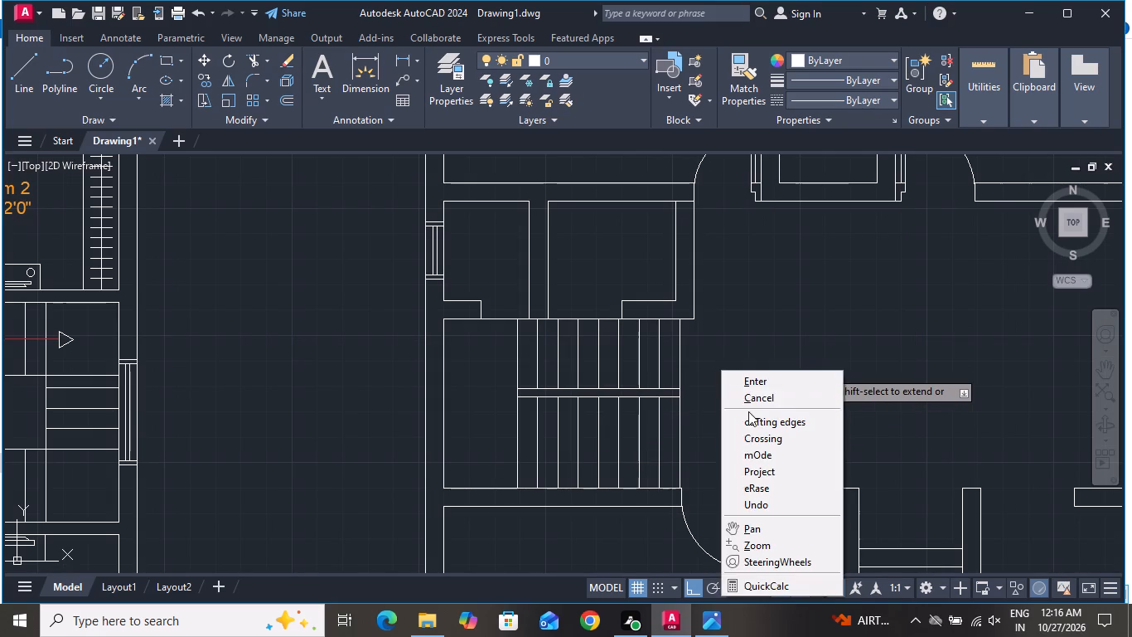
pyautogui.click(748, 376)
# Draw the stair direction line from the easternmost tread line about 8'-6" west through the south flight, 3'-6" north and 6' east through the north flight.
pyautogui.click(21, 56)
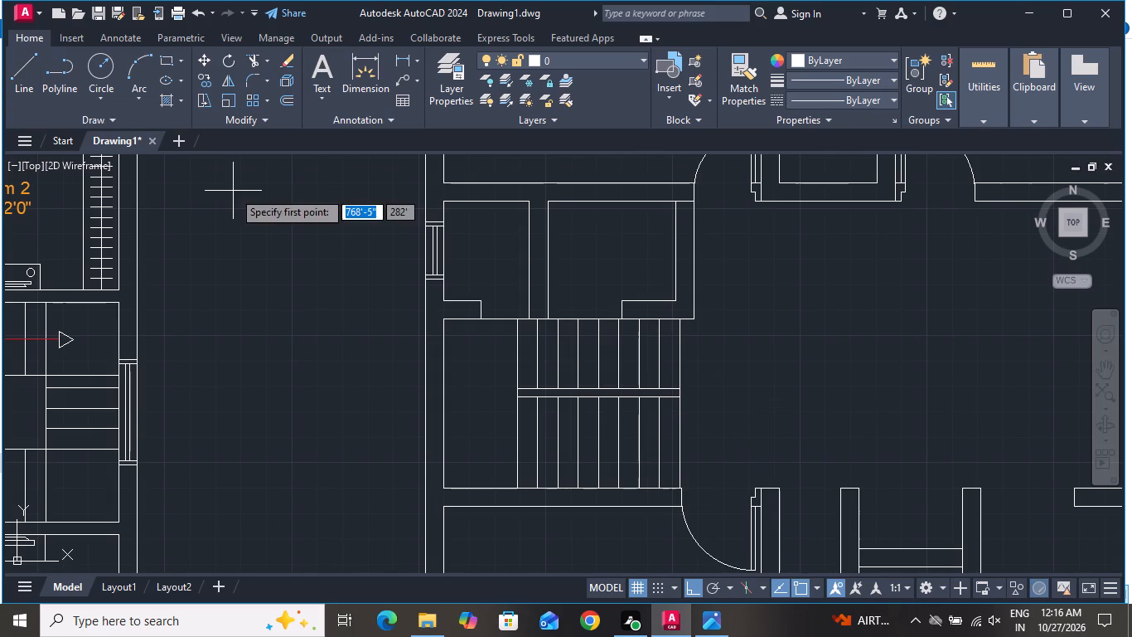
pyautogui.scroll(1, 439, 341)
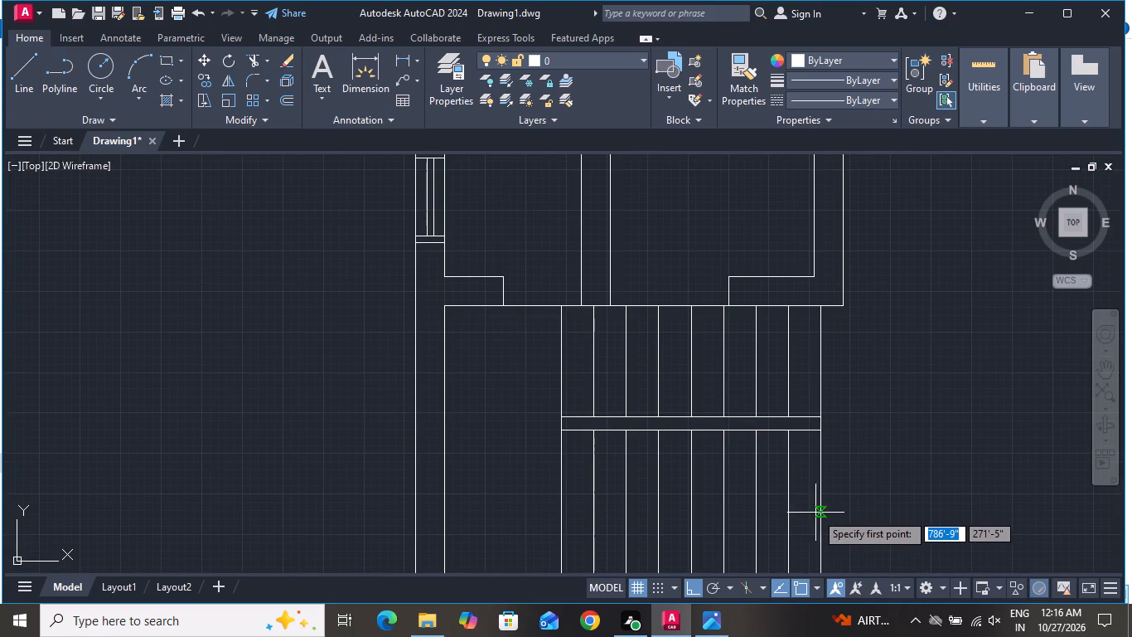
pyautogui.scroll(-1, 820, 498)
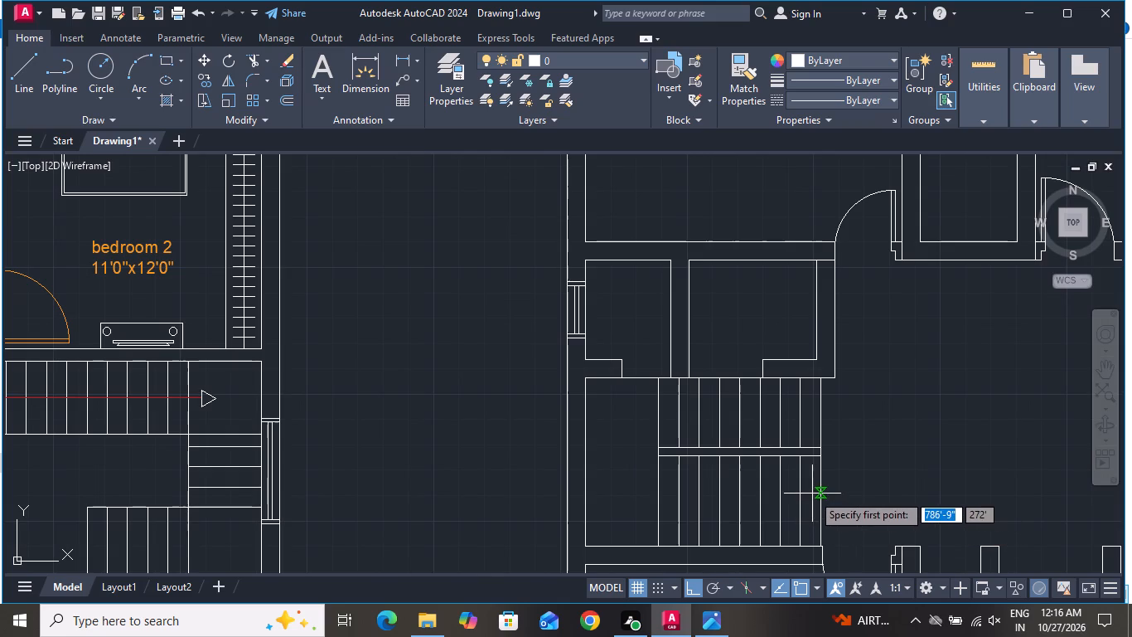
pyautogui.click(821, 501)
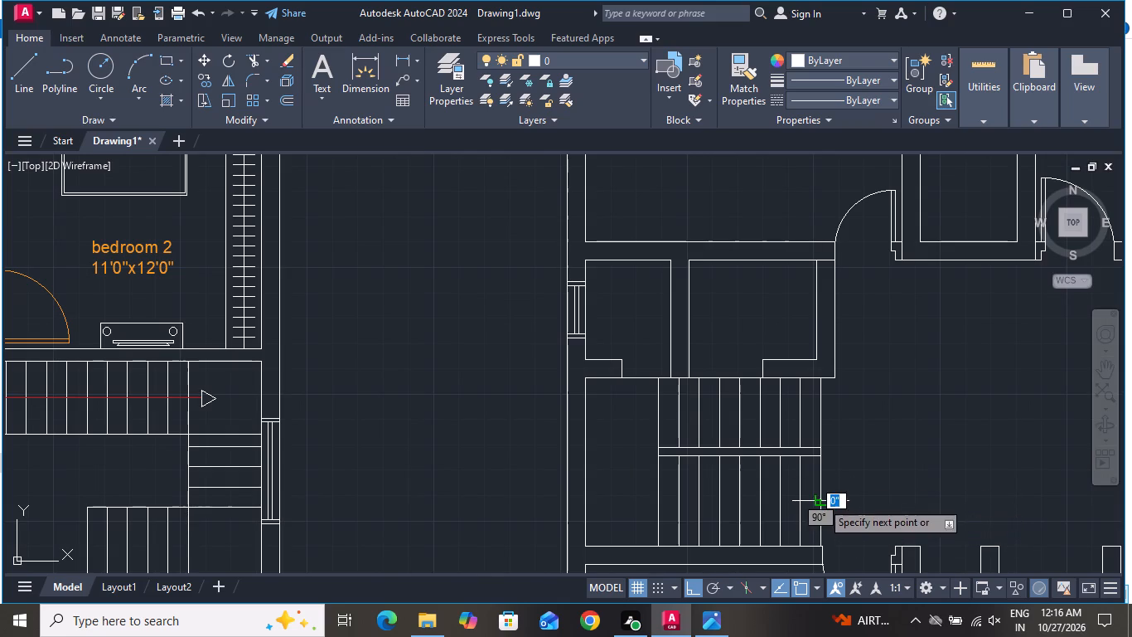
pyautogui.click(618, 500)
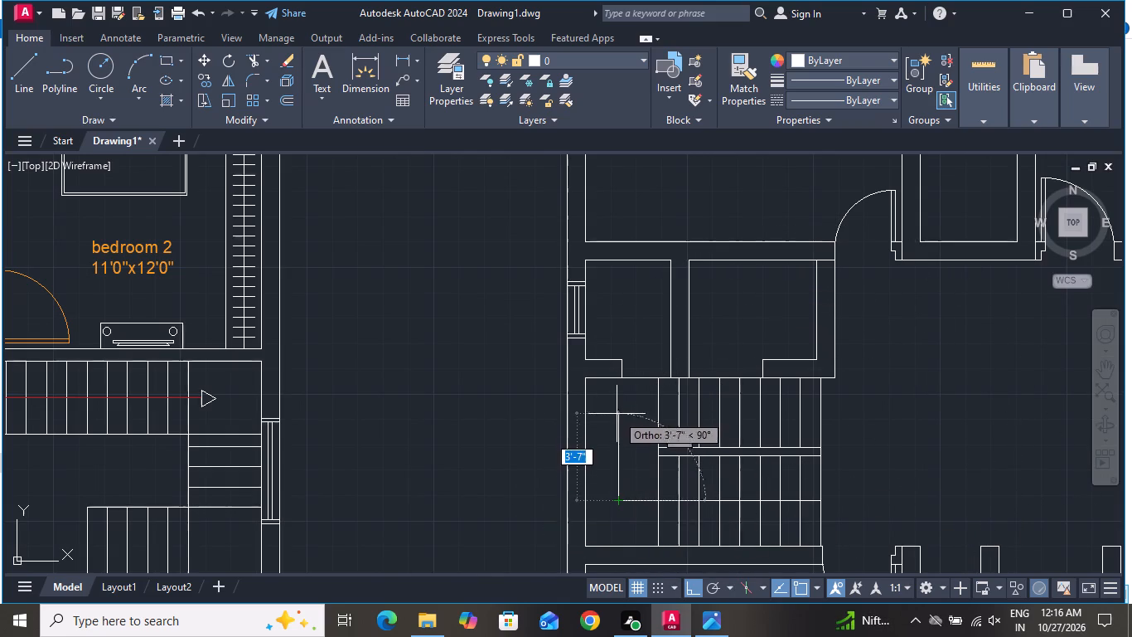
pyautogui.click(618, 418)
pyautogui.scroll(4, 770, 406)
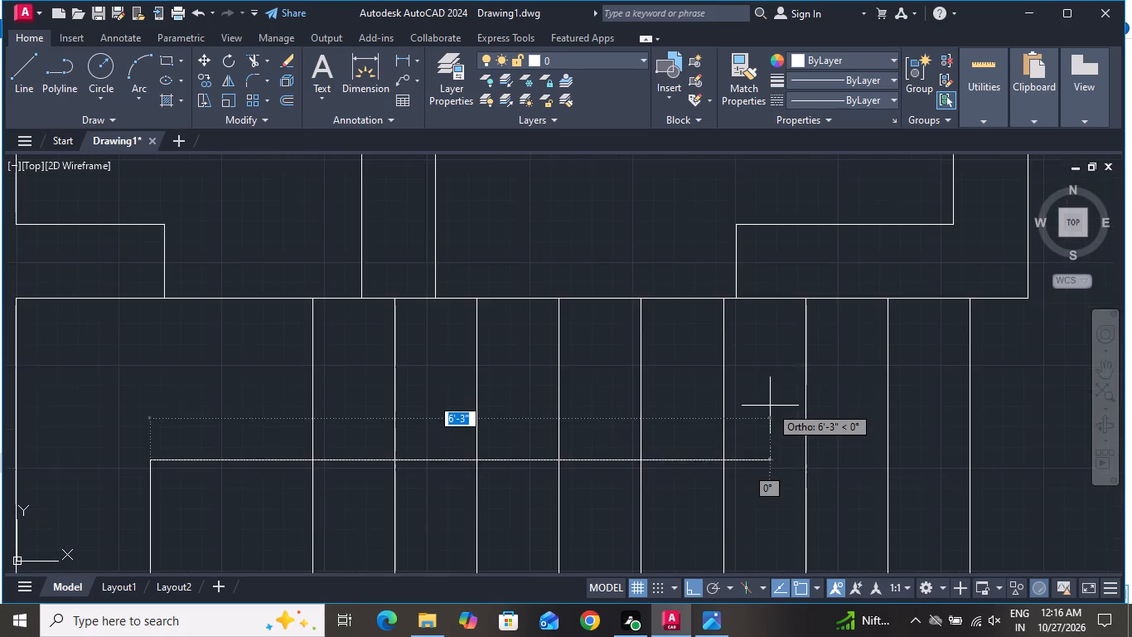
pyautogui.click(727, 470)
# Draw a closed triangular arrowhead pointing east at the north-flight end of the stair direction line, with Ortho off for its sloping sides.
pyautogui.click(721, 435)
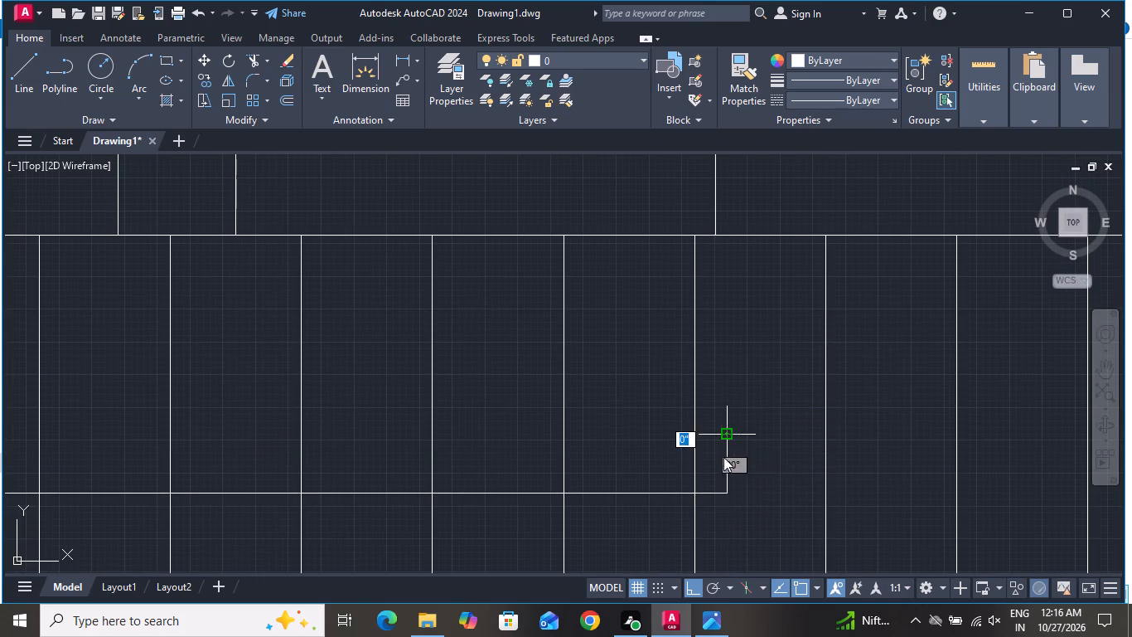
pyautogui.click(726, 529)
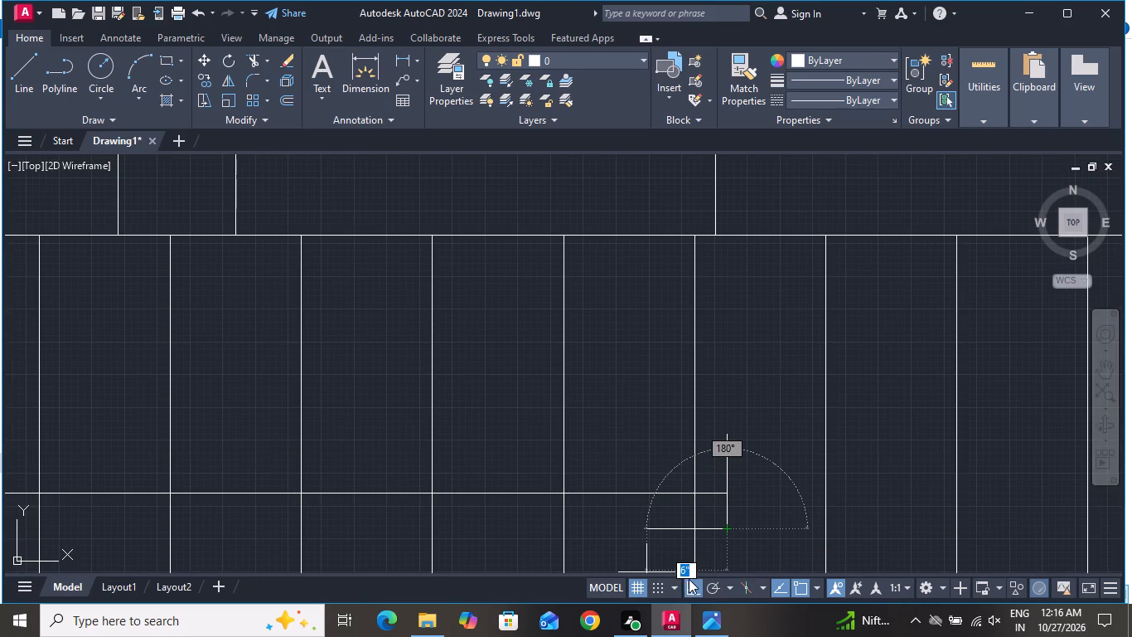
pyautogui.click(689, 584)
pyautogui.scroll(3, 781, 489)
pyautogui.scroll(-1, 824, 470)
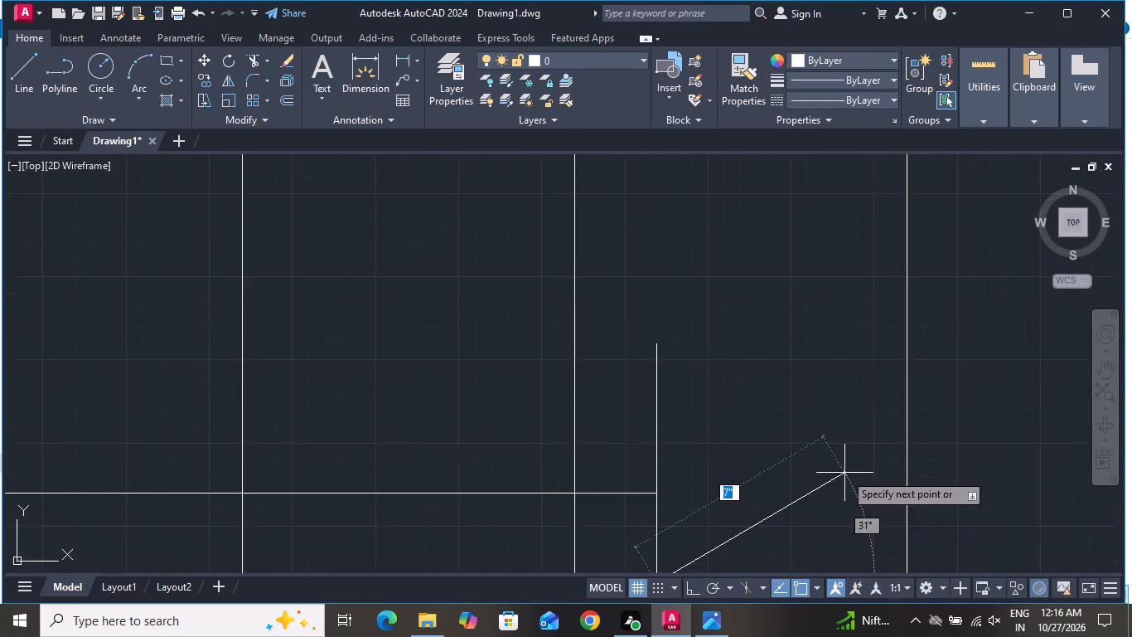
pyautogui.scroll(-1, 844, 473)
pyautogui.click(972, 453)
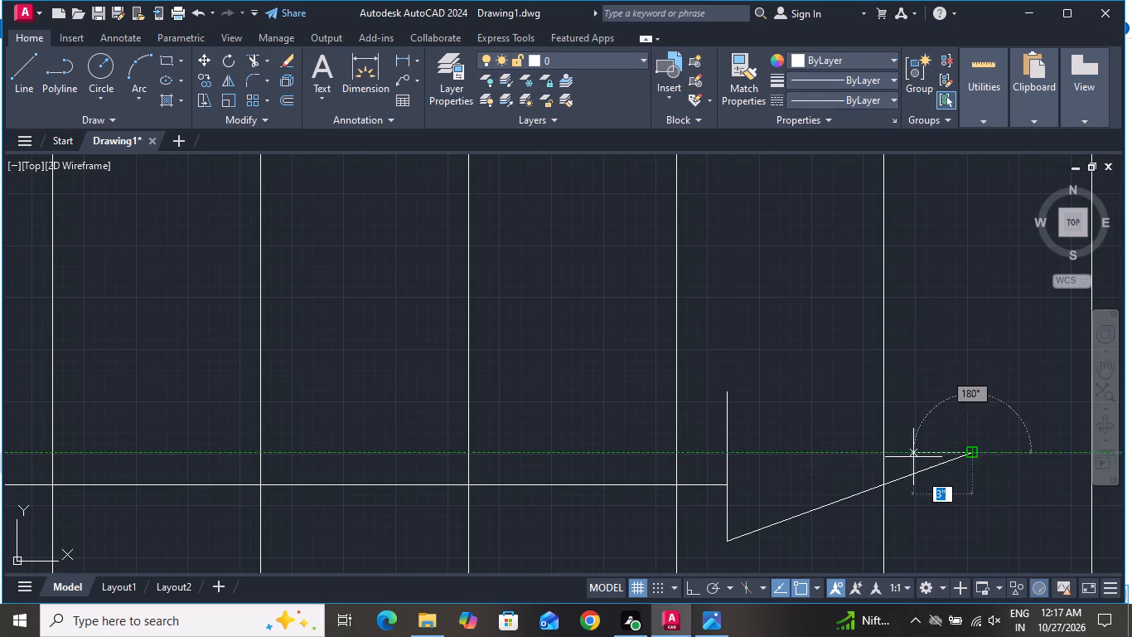
pyautogui.click(728, 396)
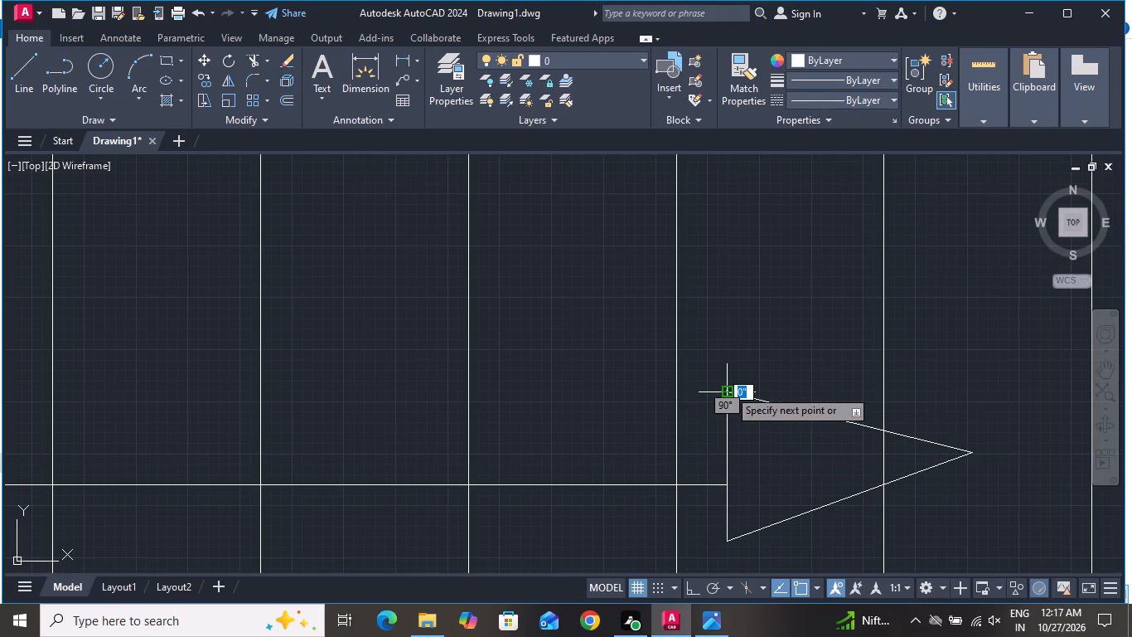
pyautogui.rightClick(730, 387)
pyautogui.click(747, 430)
pyautogui.click(743, 412)
pyautogui.scroll(-3, 695, 320)
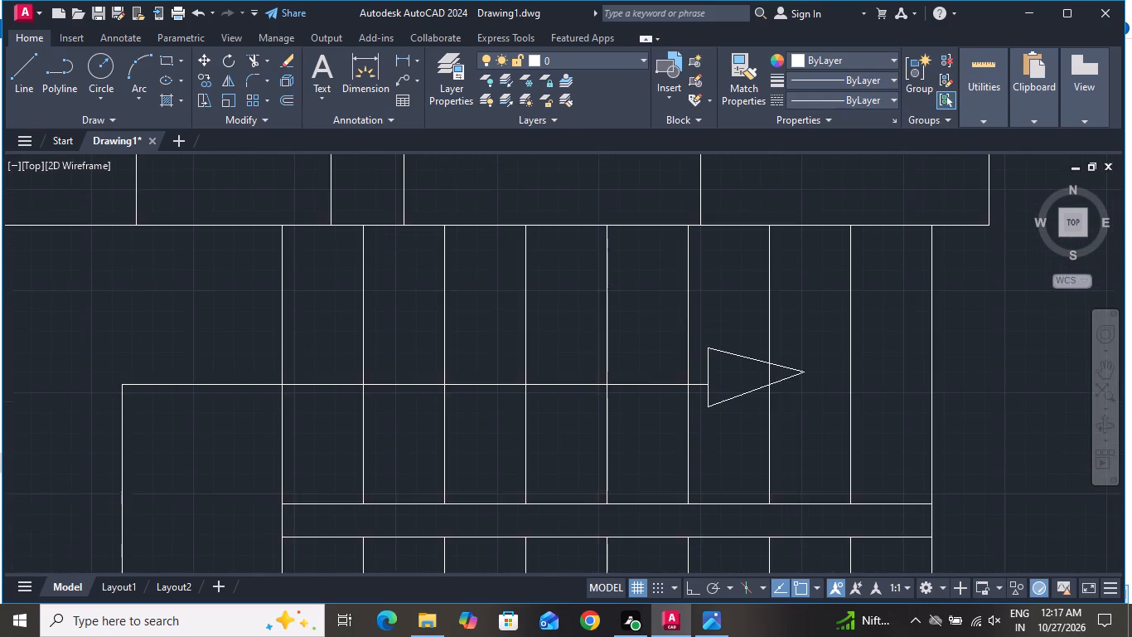
pyautogui.scroll(-2, 694, 318)
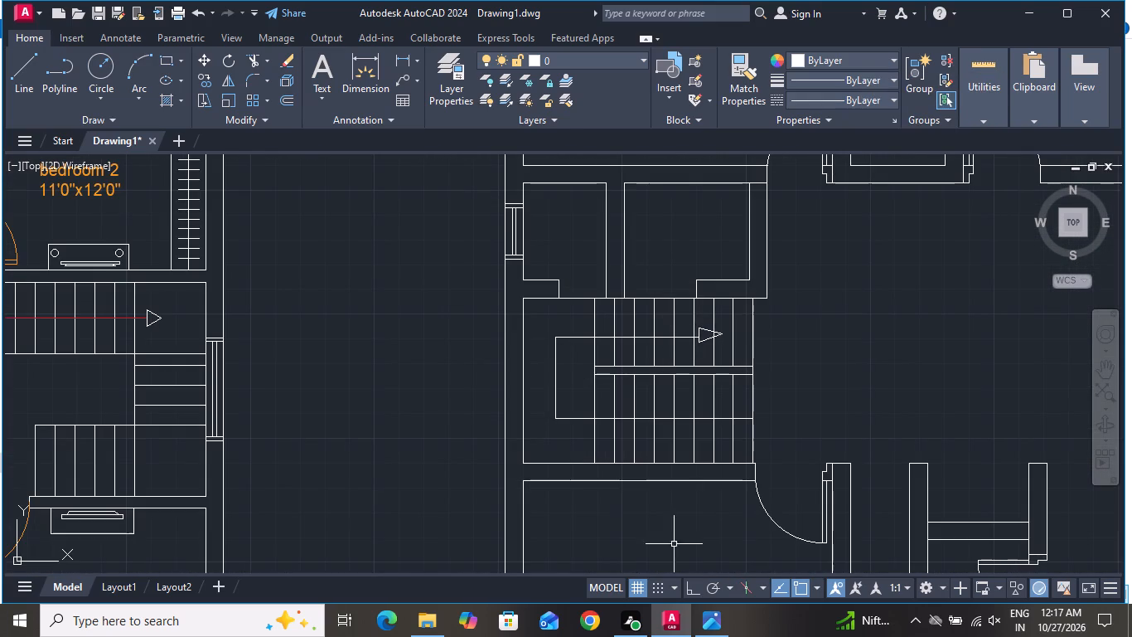
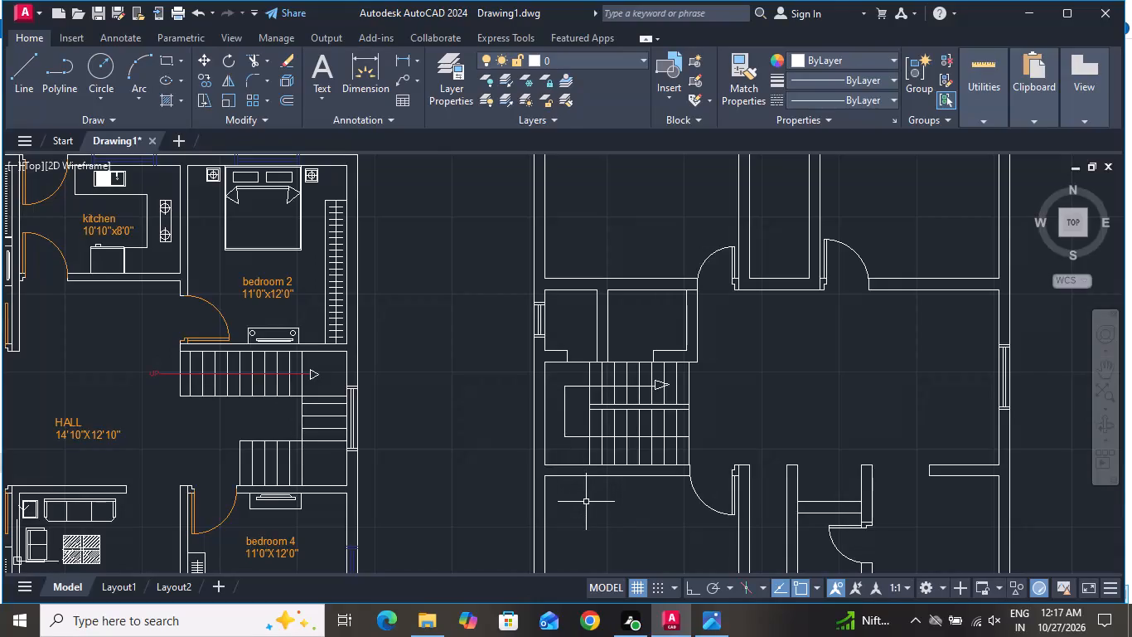
# Add a multiline text label reading BEDROOM with 13'0"X9'0" on the second line in the new plan's northwest room.
pyautogui.scroll(-1, 587, 507)
pyautogui.click(323, 62)
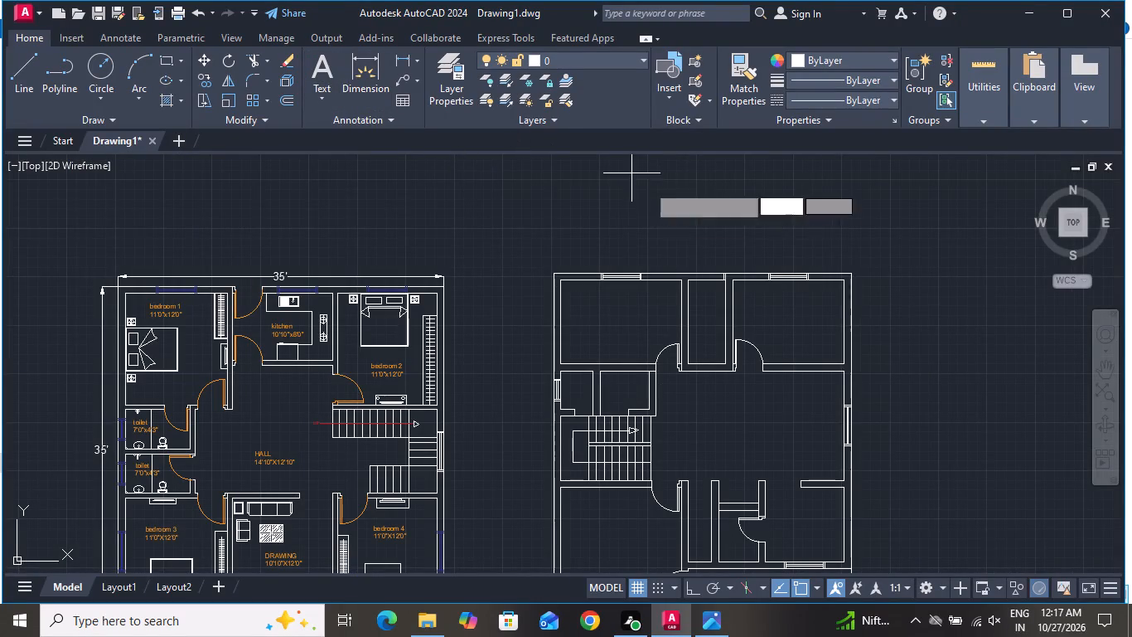
pyautogui.scroll(3, 629, 336)
pyautogui.click(531, 253)
pyautogui.click(725, 284)
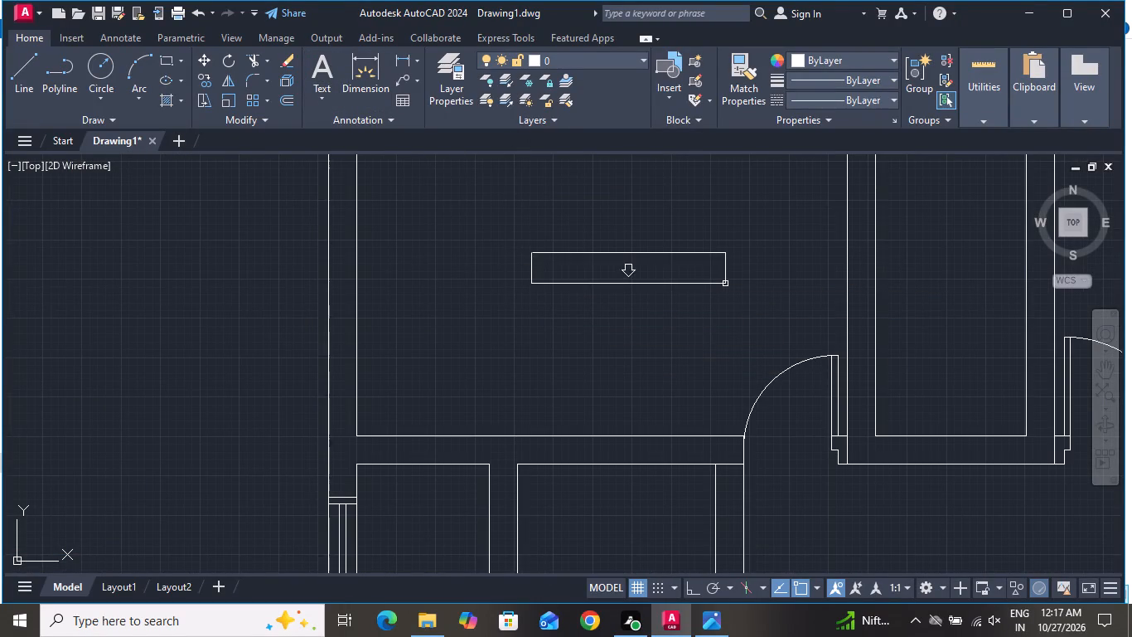
pyautogui.write('BEDROOM')
pyautogui.press('Return')
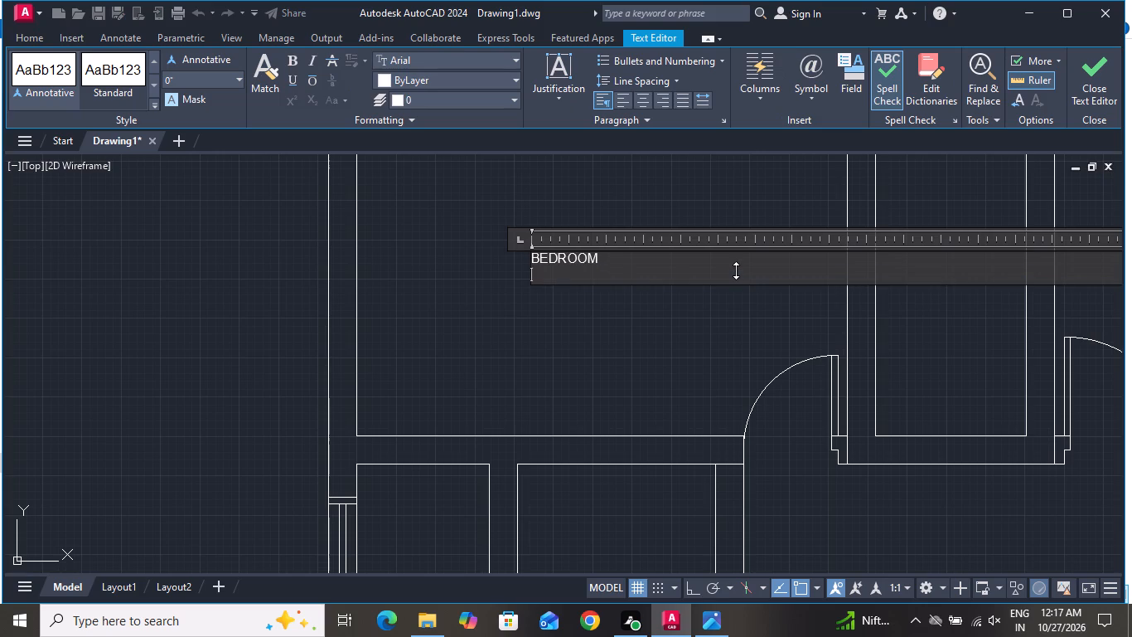
pyautogui.write("13'0")
pyautogui.hotkey('shift', '"')
pyautogui.press('x')
pyautogui.press('8')
pyautogui.press('BackSpace')
pyautogui.write("9'0")
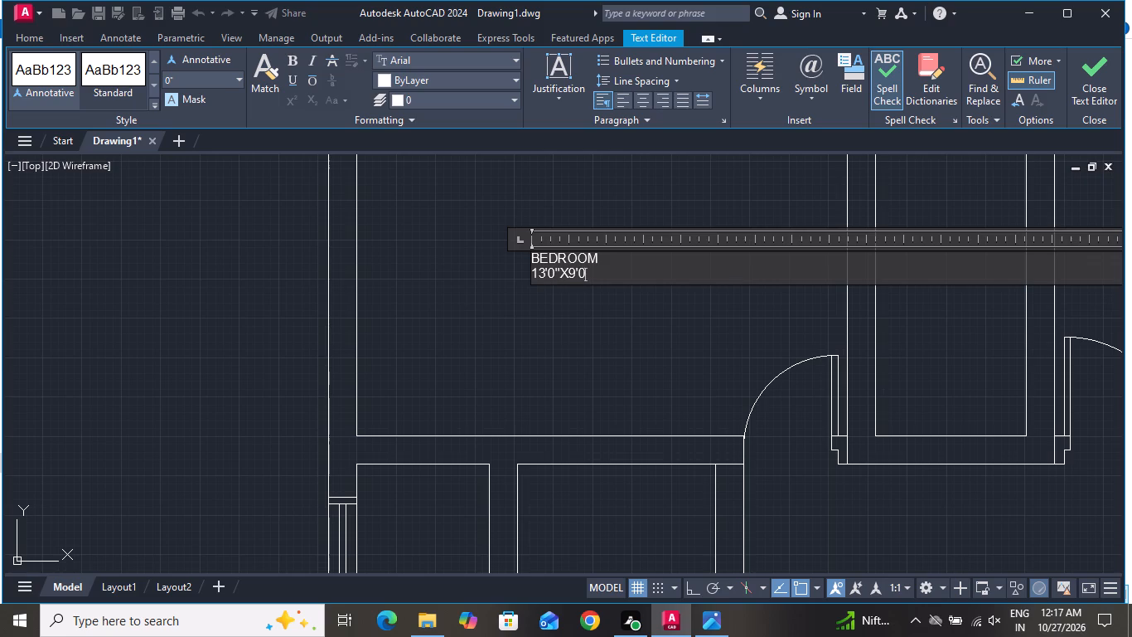
pyautogui.hotkey('shift', '"')
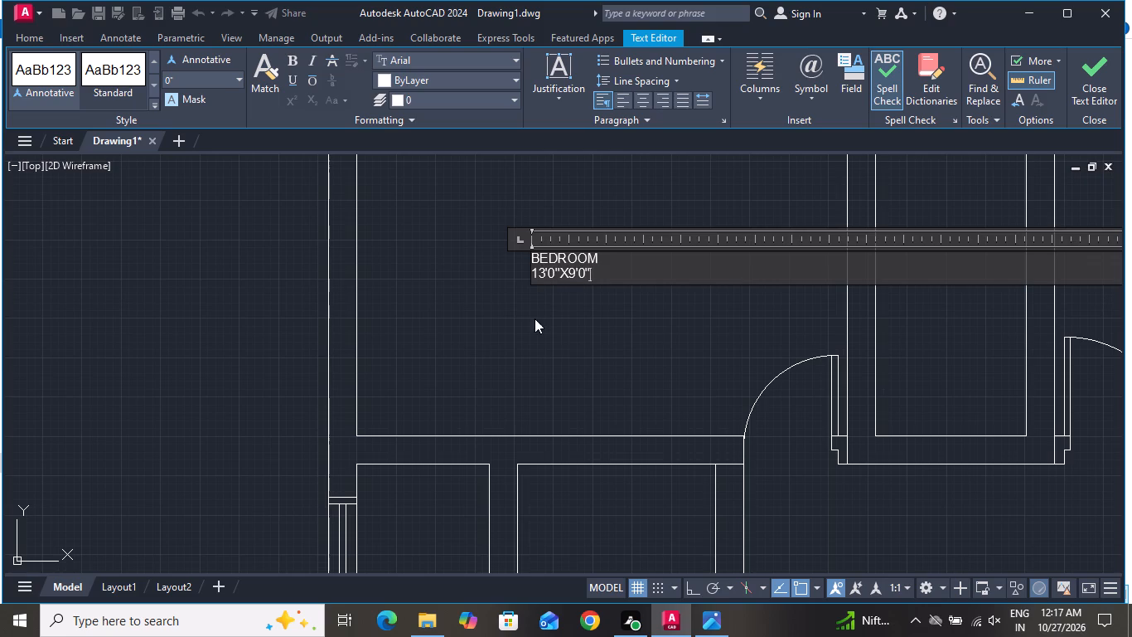
pyautogui.click(535, 318)
# Set the text height of the northwest room's BEDROOM label to 6".
pyautogui.click(546, 241)
pyautogui.click(499, 268)
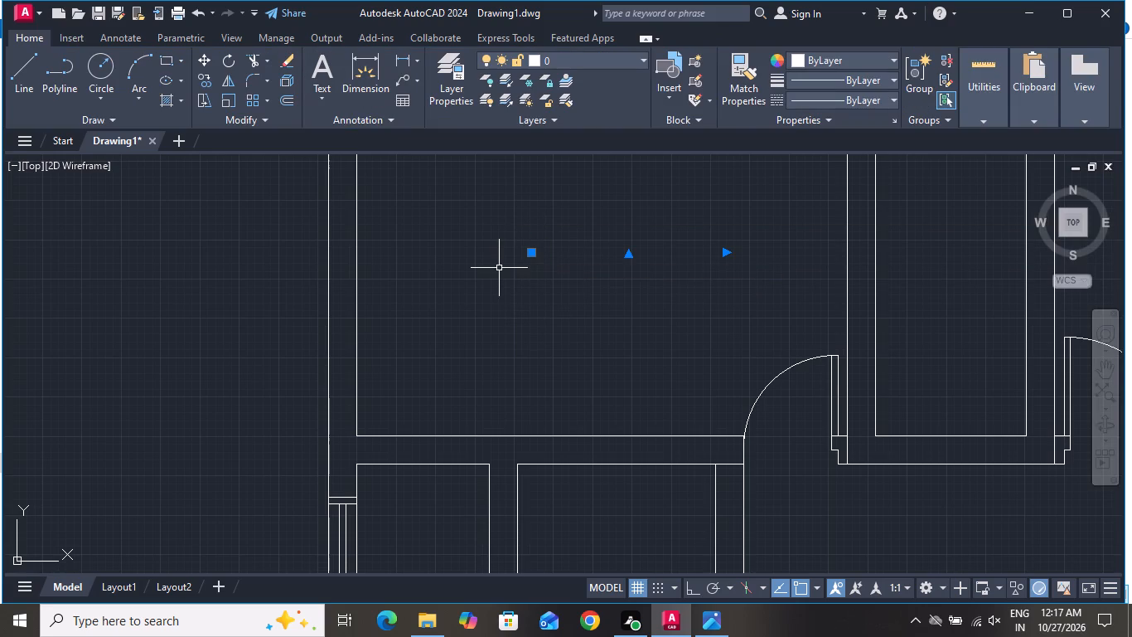
pyautogui.rightClick(499, 268)
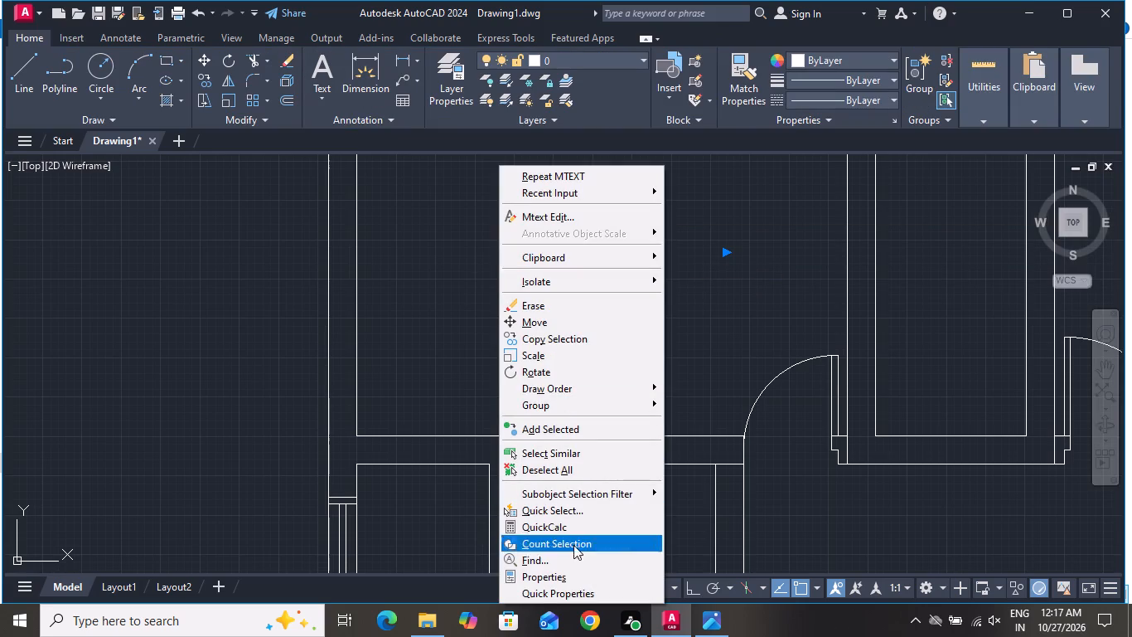
pyautogui.click(573, 578)
pyautogui.scroll(-2, 94, 338)
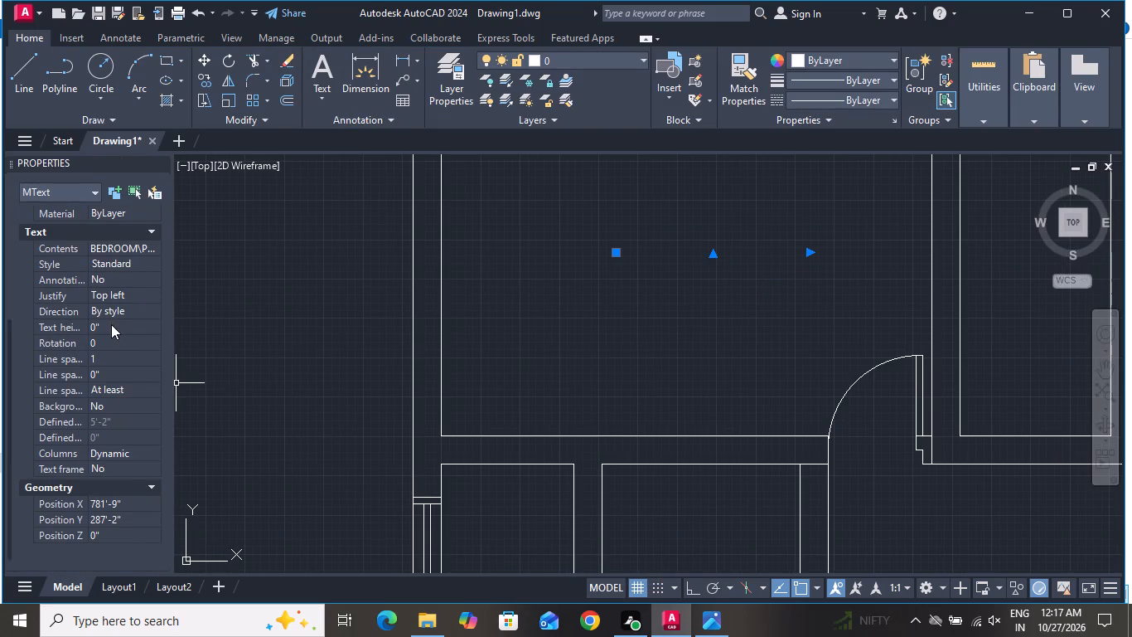
pyautogui.click(111, 323)
pyautogui.press('BackSpace')
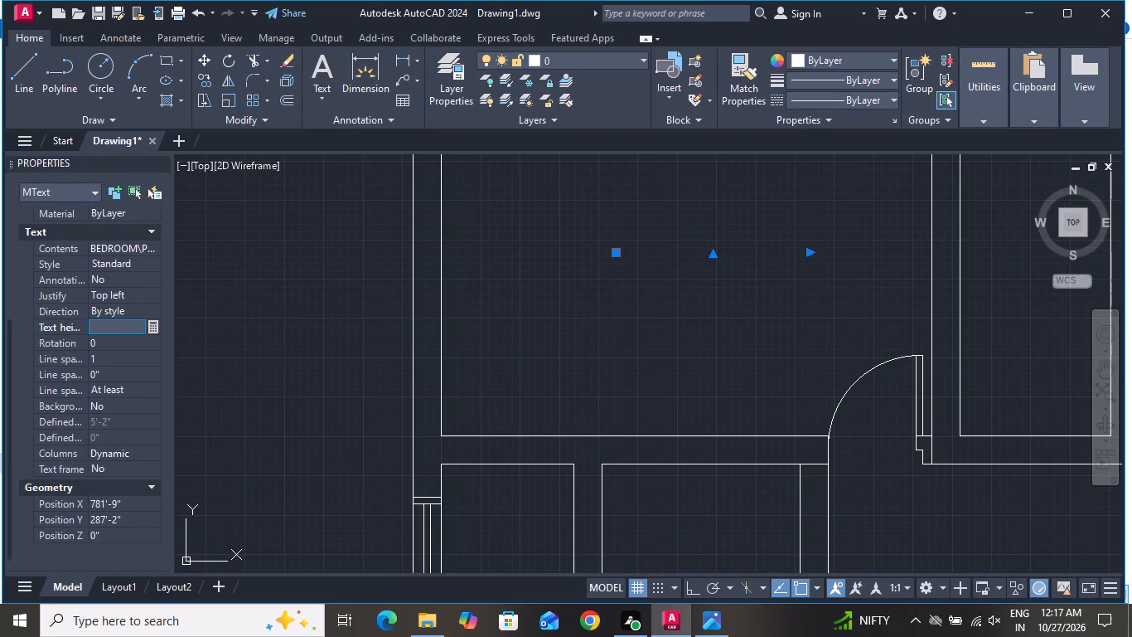
pyautogui.press('6')
pyautogui.hotkey('shift', '"')
pyautogui.click(164, 162)
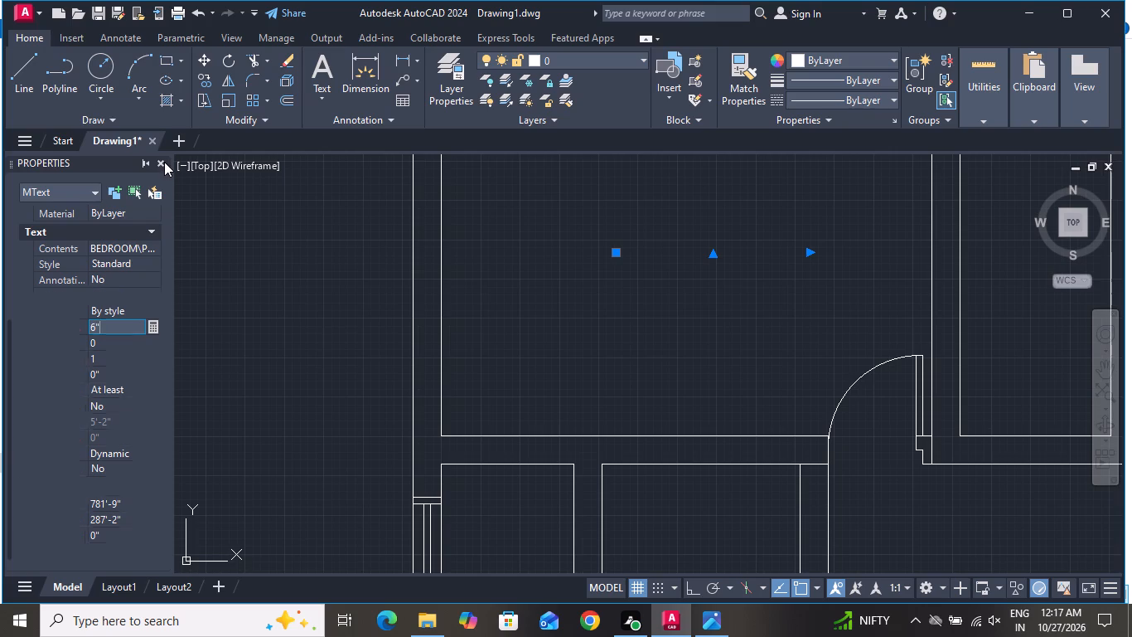
pyautogui.click(157, 165)
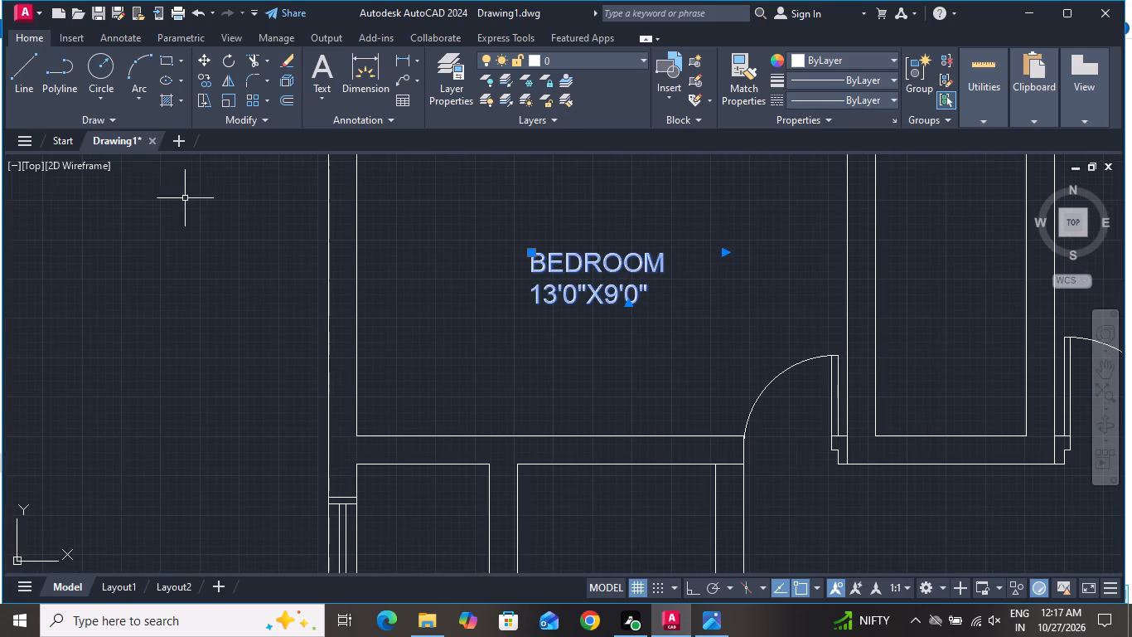
# Copy the BEDROOM label into the northeast room, the two small rooms north of the staircase and the southwest room.
pyautogui.scroll(-2, 231, 246)
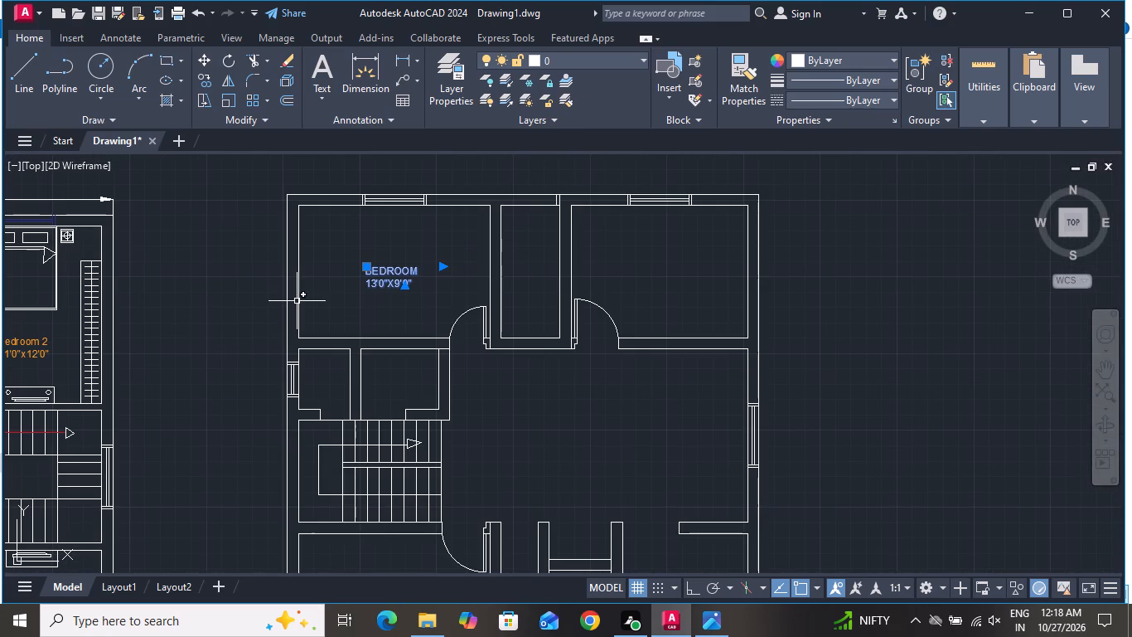
pyautogui.click(210, 80)
pyautogui.click(390, 276)
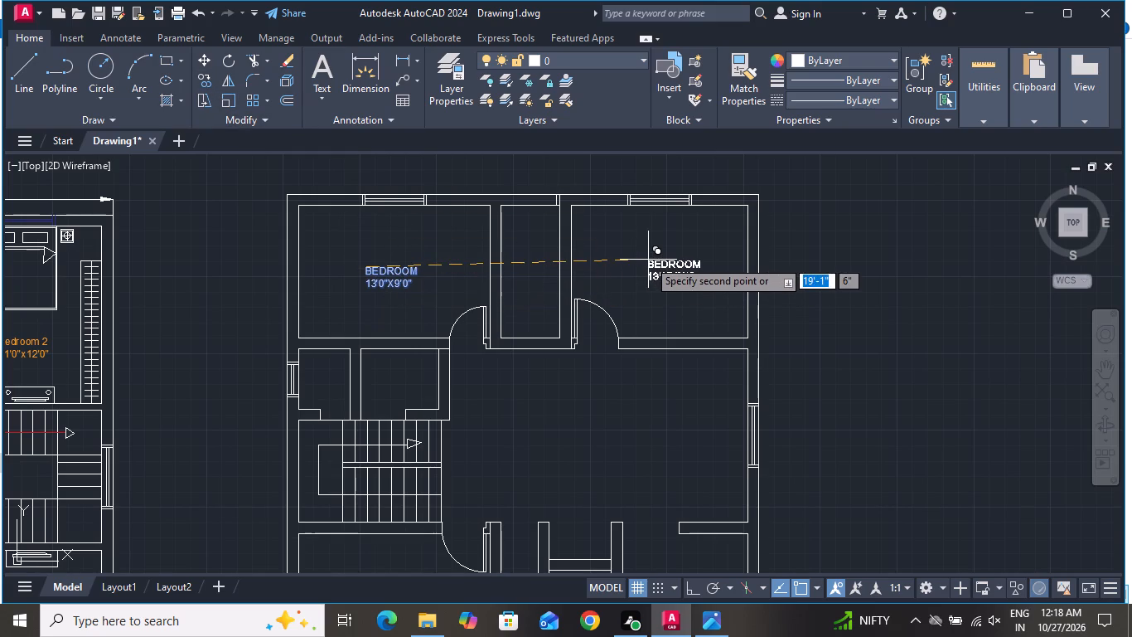
pyautogui.click(646, 267)
pyautogui.scroll(-1, 569, 371)
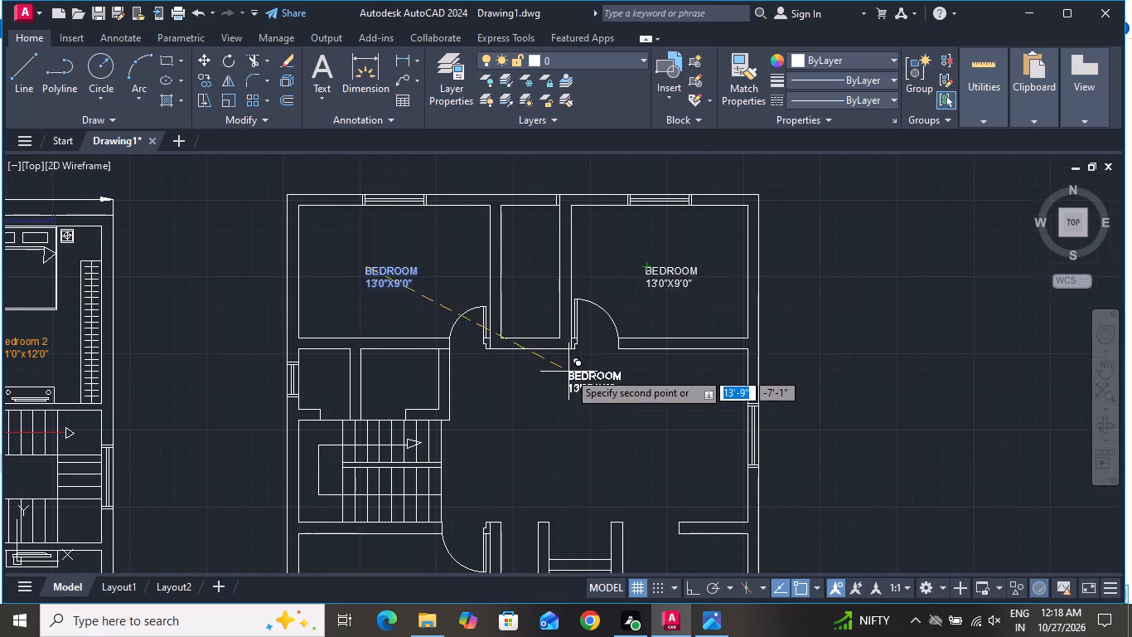
pyautogui.scroll(2, 412, 367)
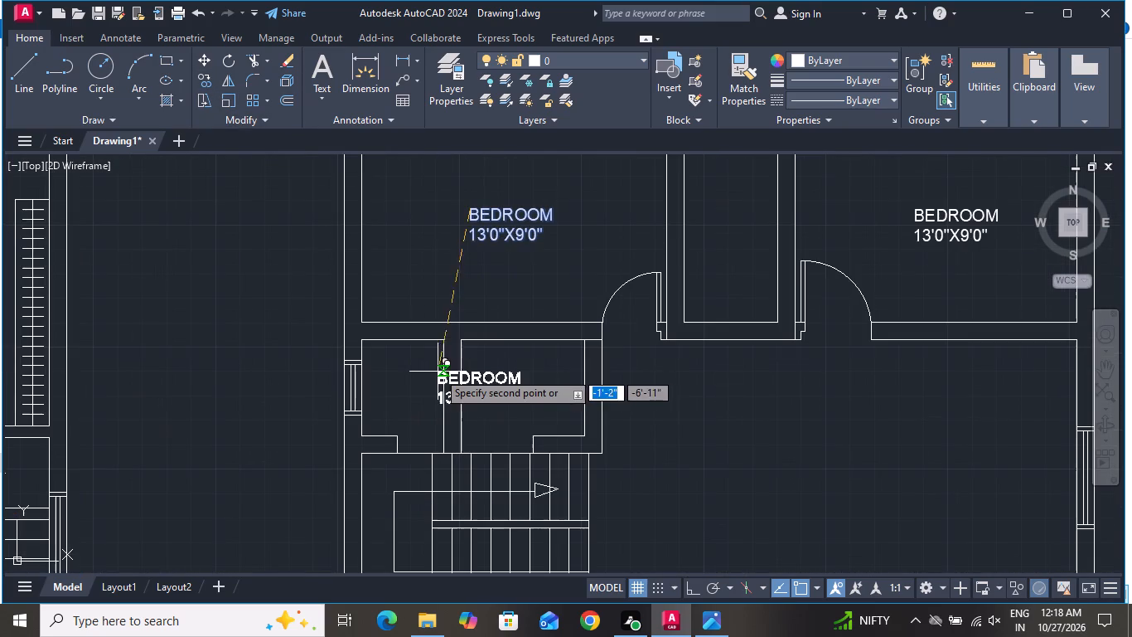
pyautogui.click(481, 376)
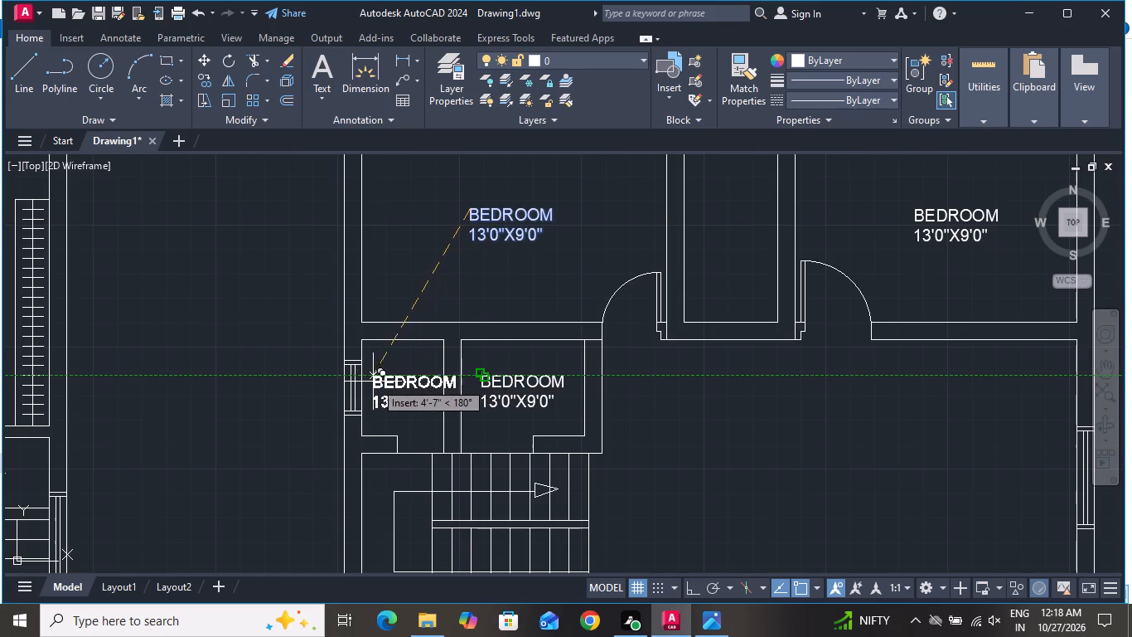
pyautogui.click(367, 382)
pyautogui.scroll(-1, 444, 327)
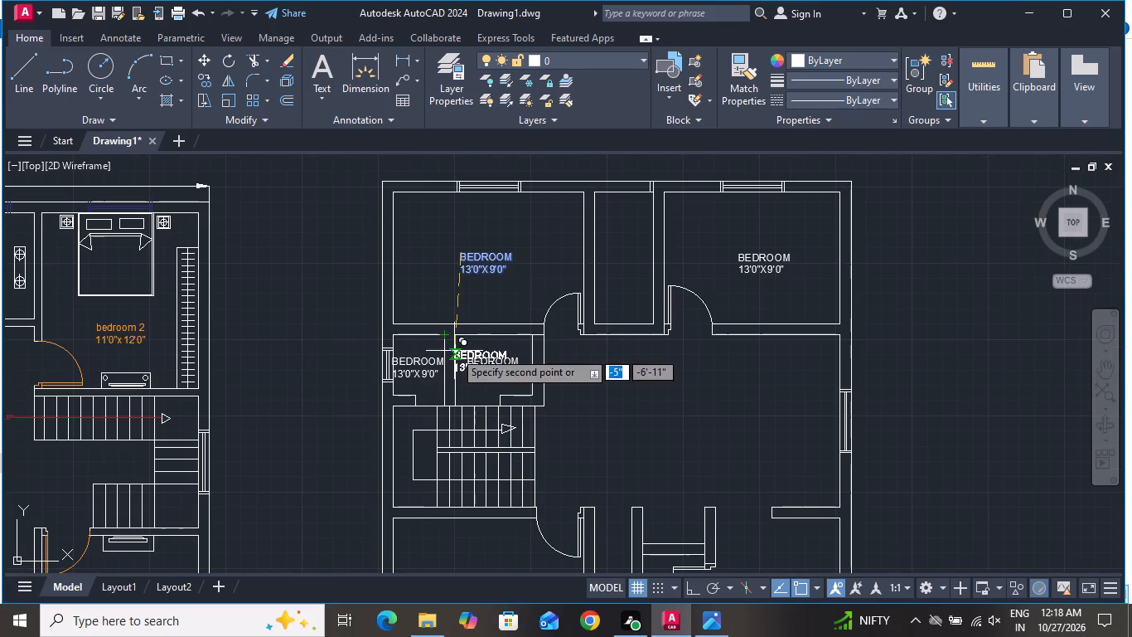
pyautogui.scroll(-2, 470, 407)
pyautogui.scroll(3, 475, 466)
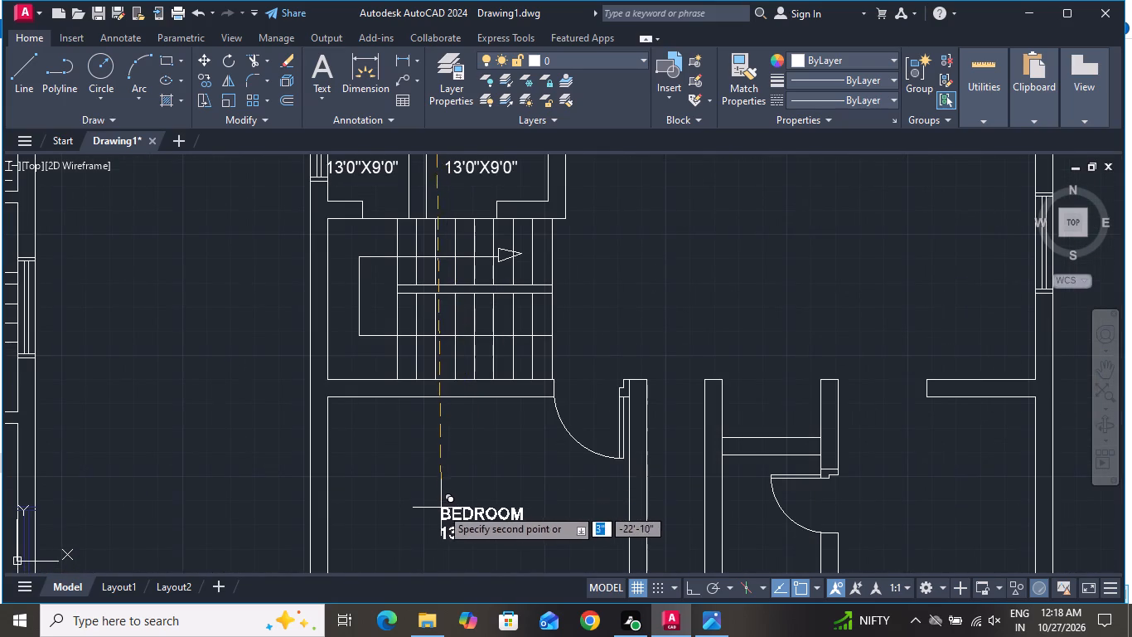
pyautogui.click(439, 508)
# Continue copying the BEDROOM label into the central hall, the small room south of it, the southeast room and the southern strip beside the column.
pyautogui.scroll(-3, 424, 507)
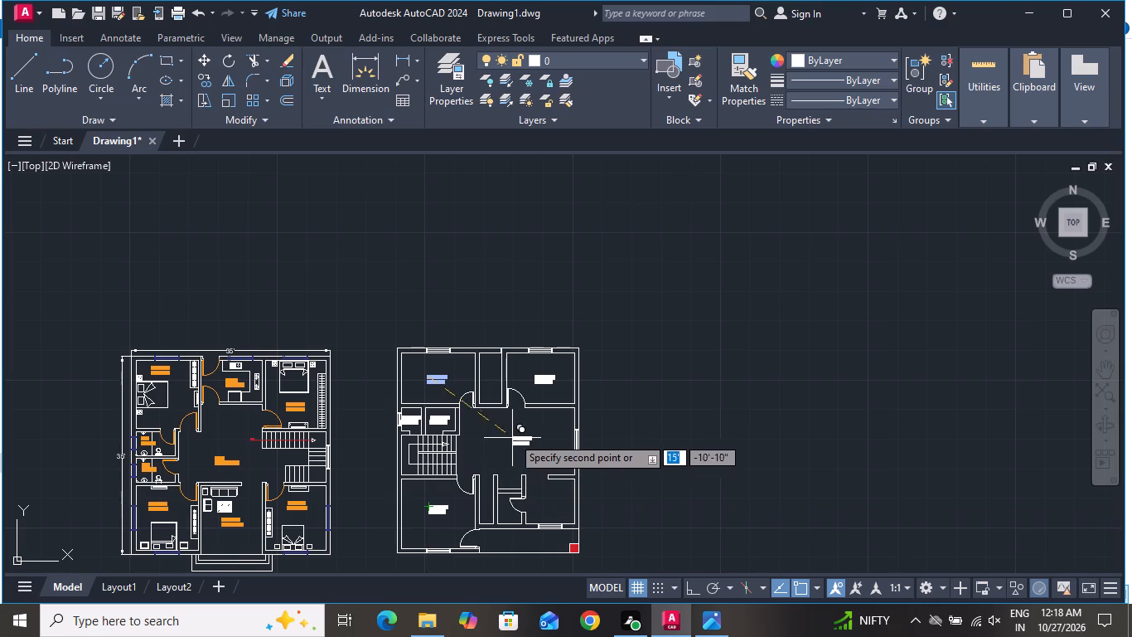
pyautogui.click(496, 440)
pyautogui.scroll(-1, 520, 423)
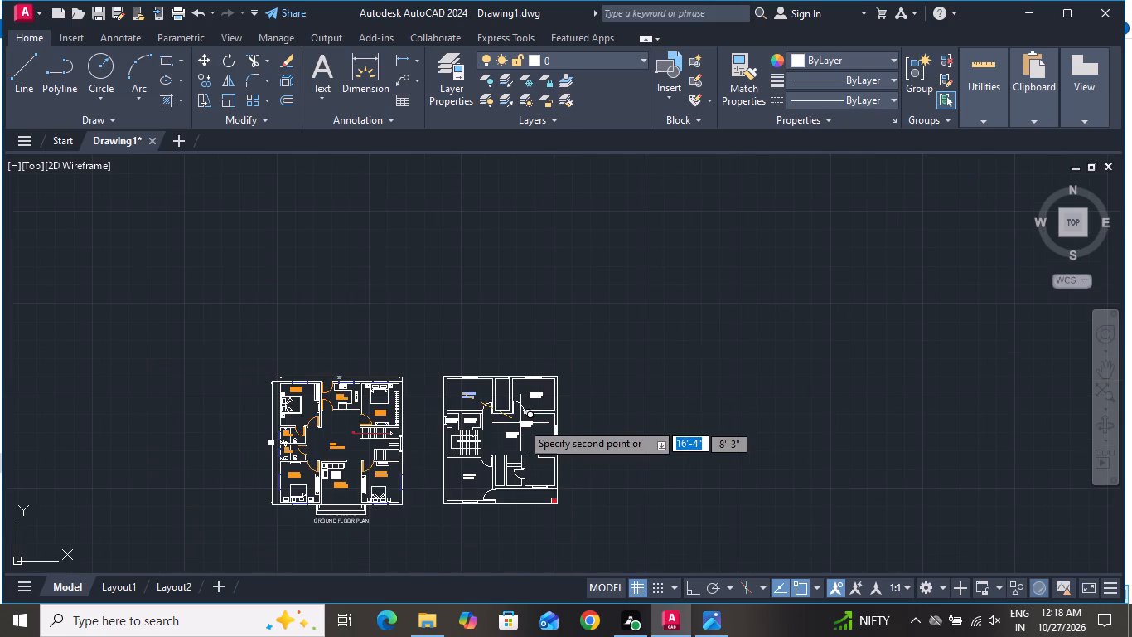
pyautogui.scroll(-2, 543, 401)
pyautogui.scroll(5, 517, 440)
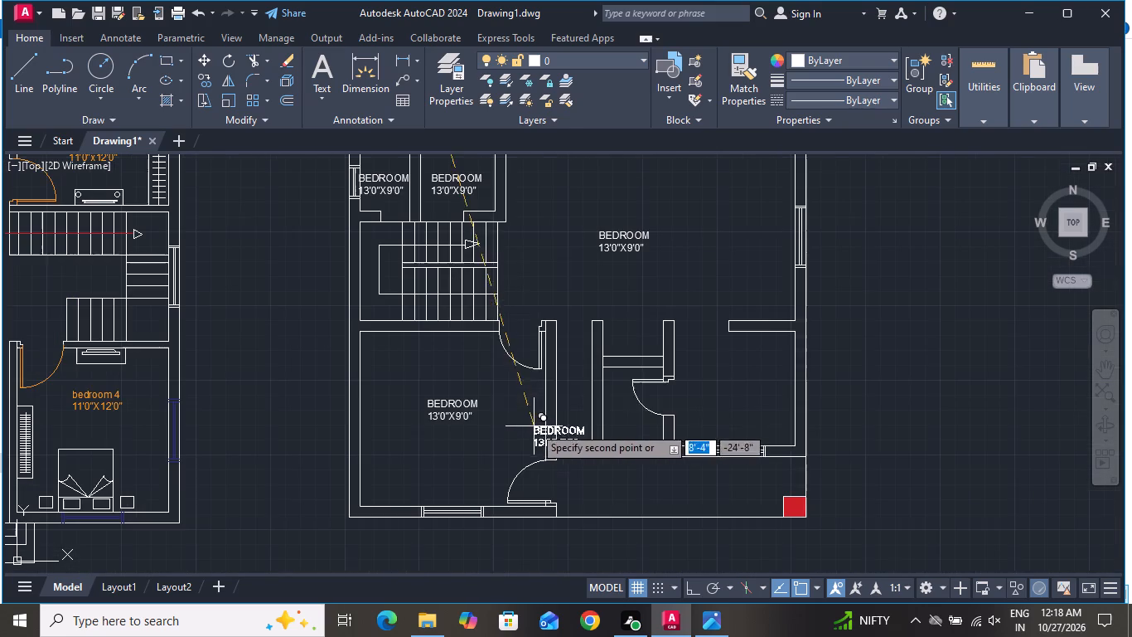
pyautogui.scroll(2, 593, 415)
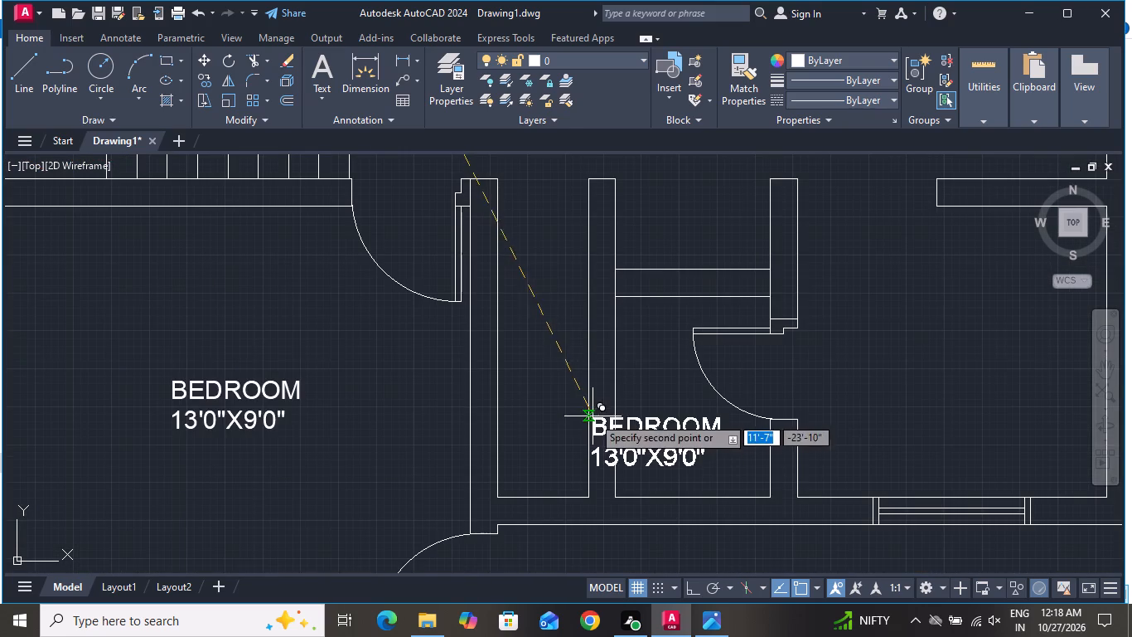
pyautogui.click(617, 419)
pyautogui.scroll(-2, 464, 423)
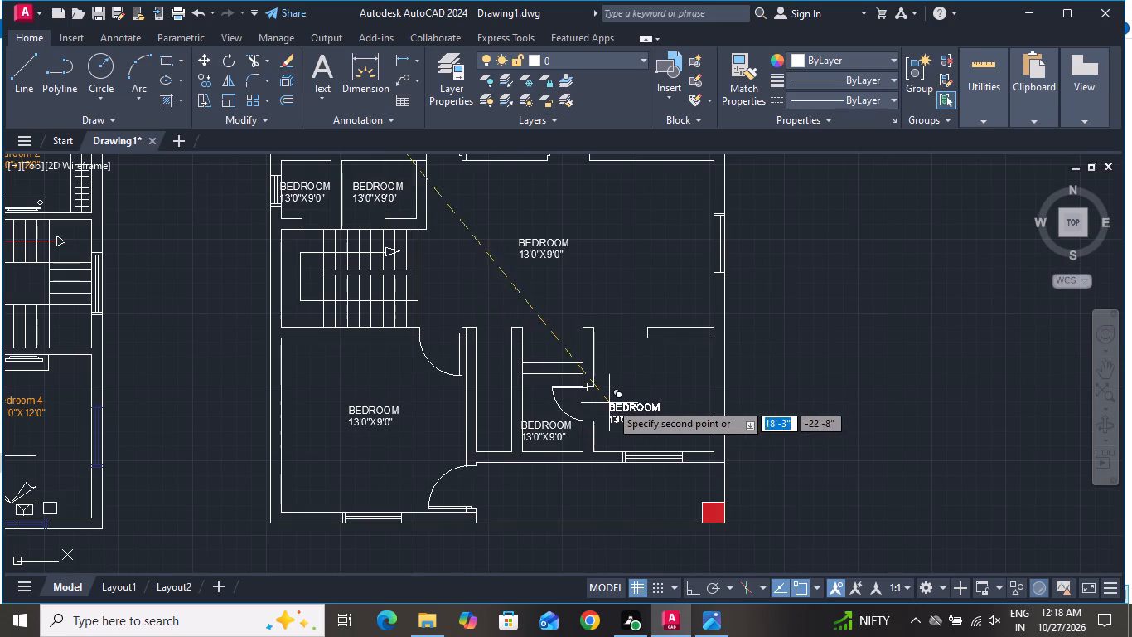
pyautogui.click(633, 392)
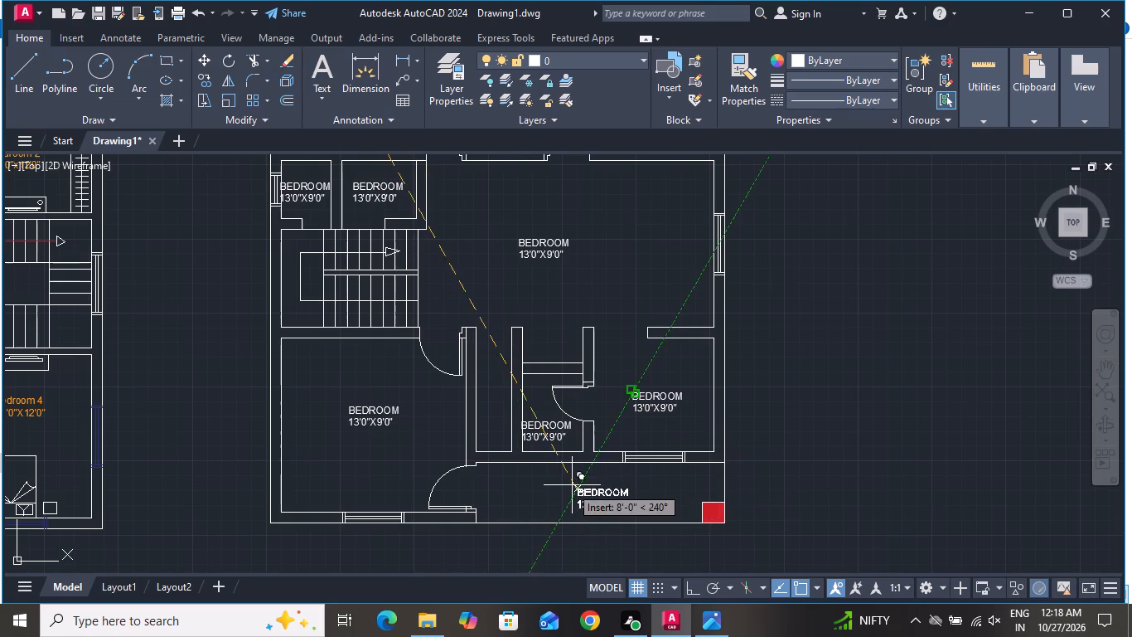
pyautogui.click(572, 483)
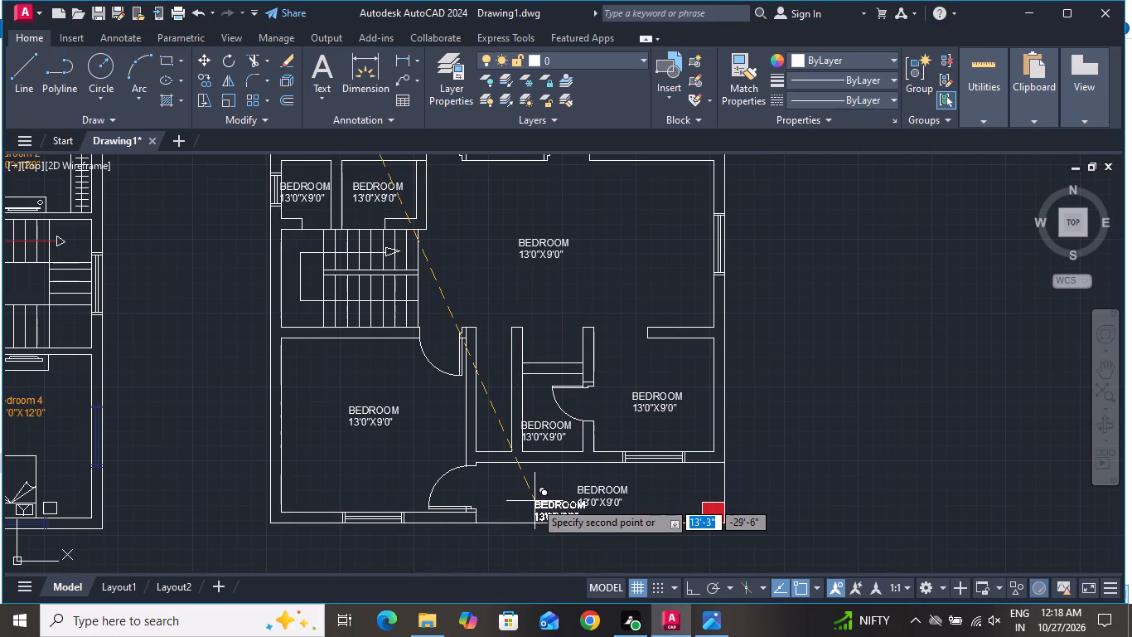
pyautogui.rightClick(535, 501)
pyautogui.click(571, 292)
# Change the dimensions line of the northeast room's BEDROOM label to 12'0"X9'0".
pyautogui.scroll(-2, 569, 343)
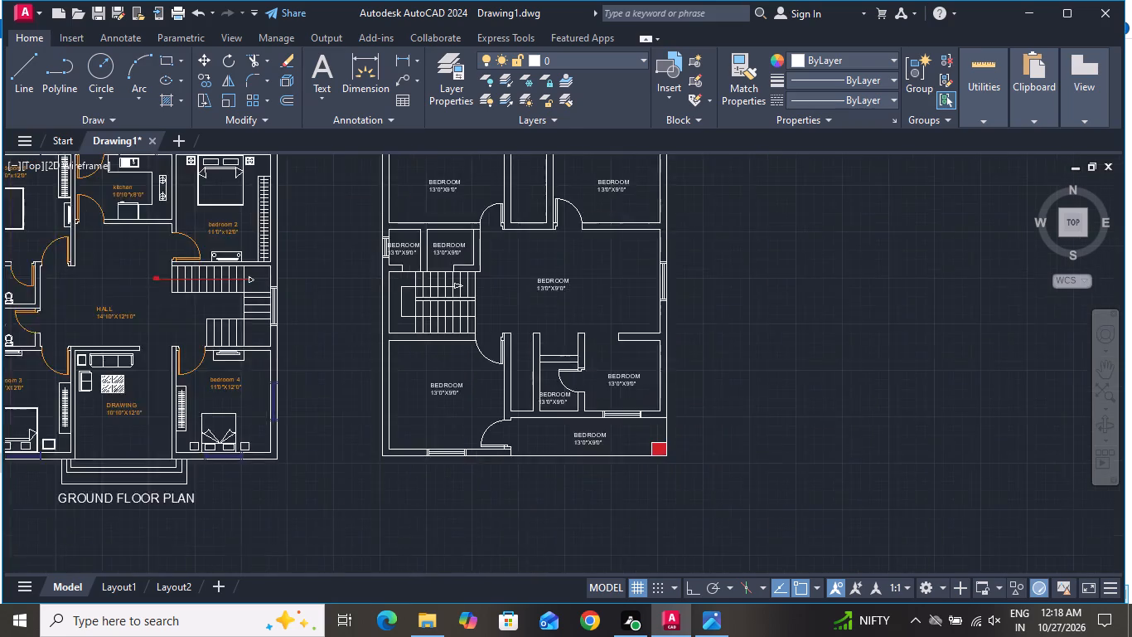
pyautogui.scroll(5, 593, 240)
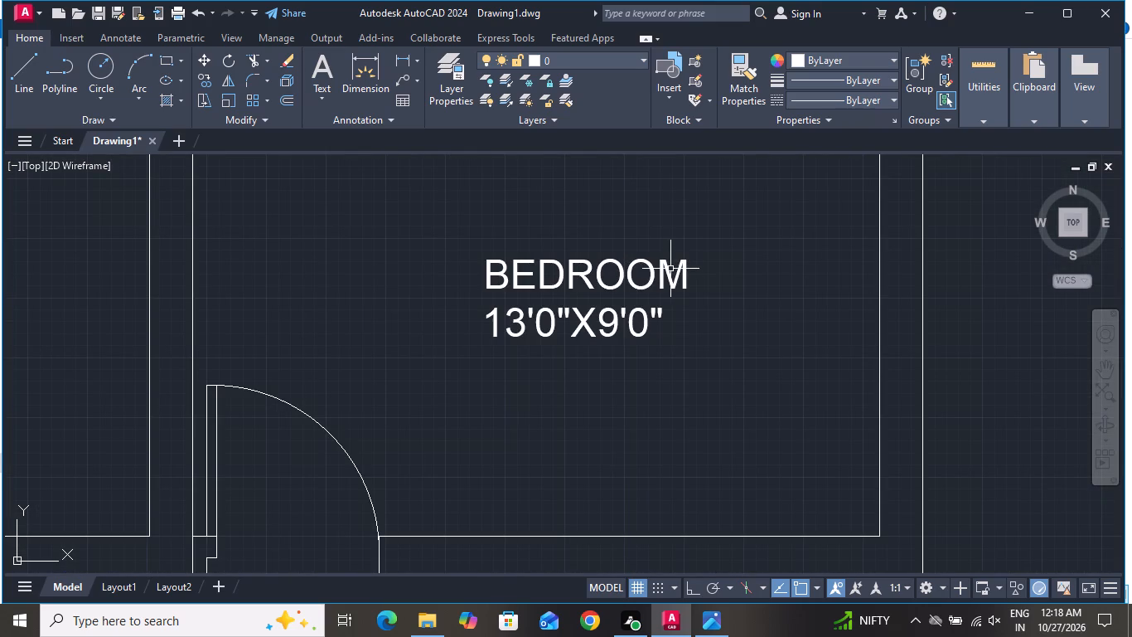
pyautogui.scroll(-1, 670, 269)
pyautogui.doubleClick(667, 296)
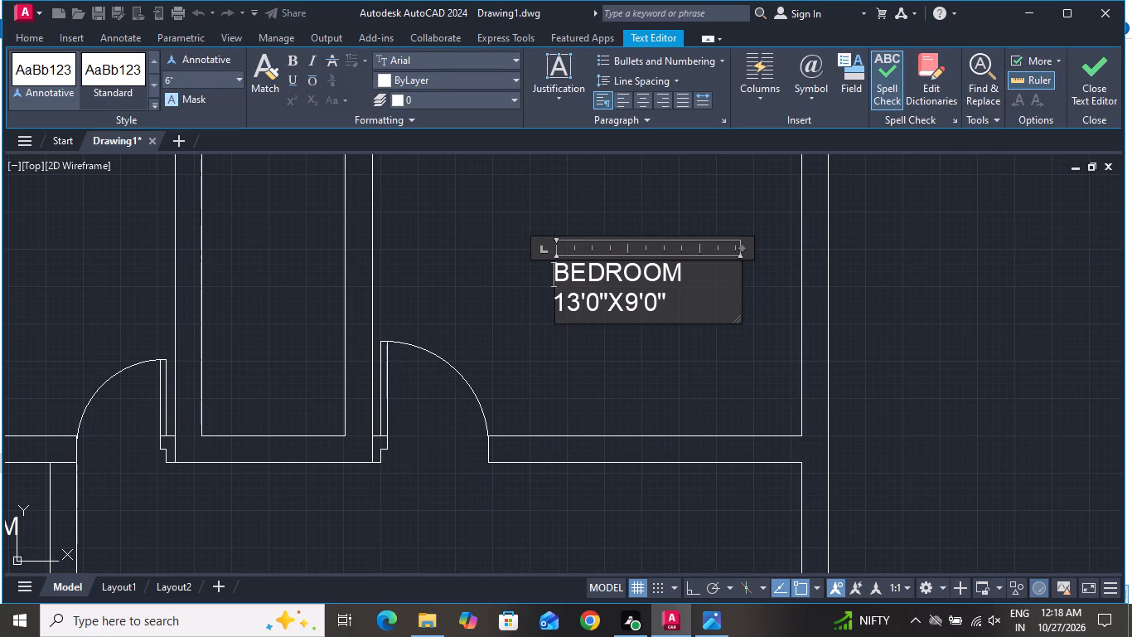
pyautogui.click(685, 307)
pyautogui.press('BackSpace')
pyautogui.press('BackSpace')
pyautogui.press('BackSpace')
pyautogui.press('BackSpace')
pyautogui.press('BackSpace')
pyautogui.press('BackSpace')
pyautogui.press('BackSpace')
pyautogui.press('BackSpace')
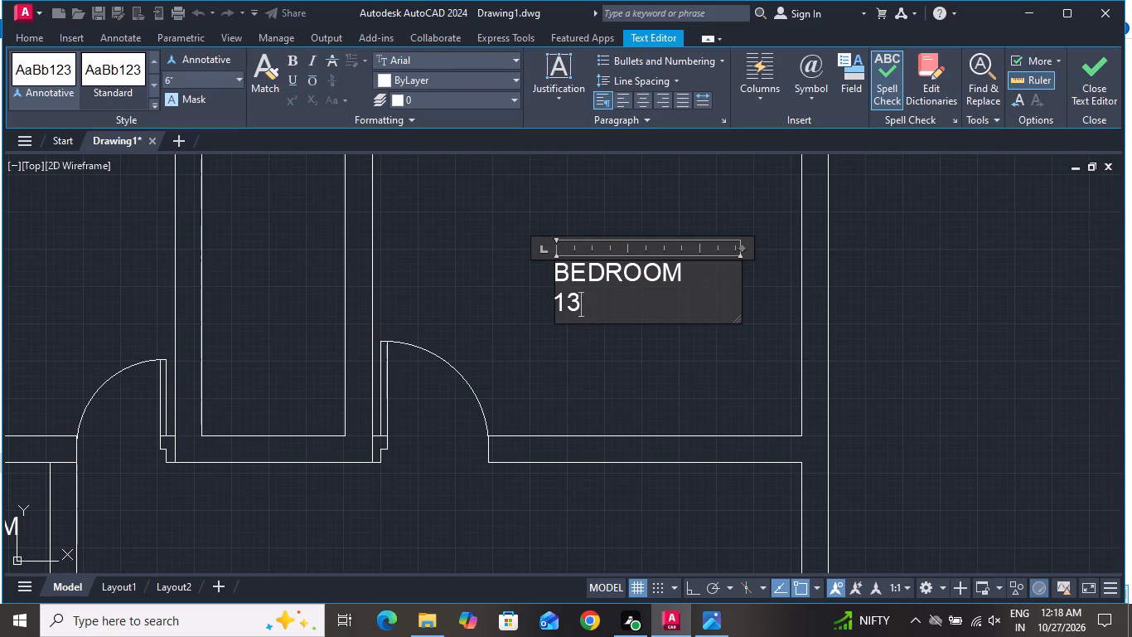
pyautogui.press('BackSpace')
pyautogui.press('BackSpace')
pyautogui.write('12')
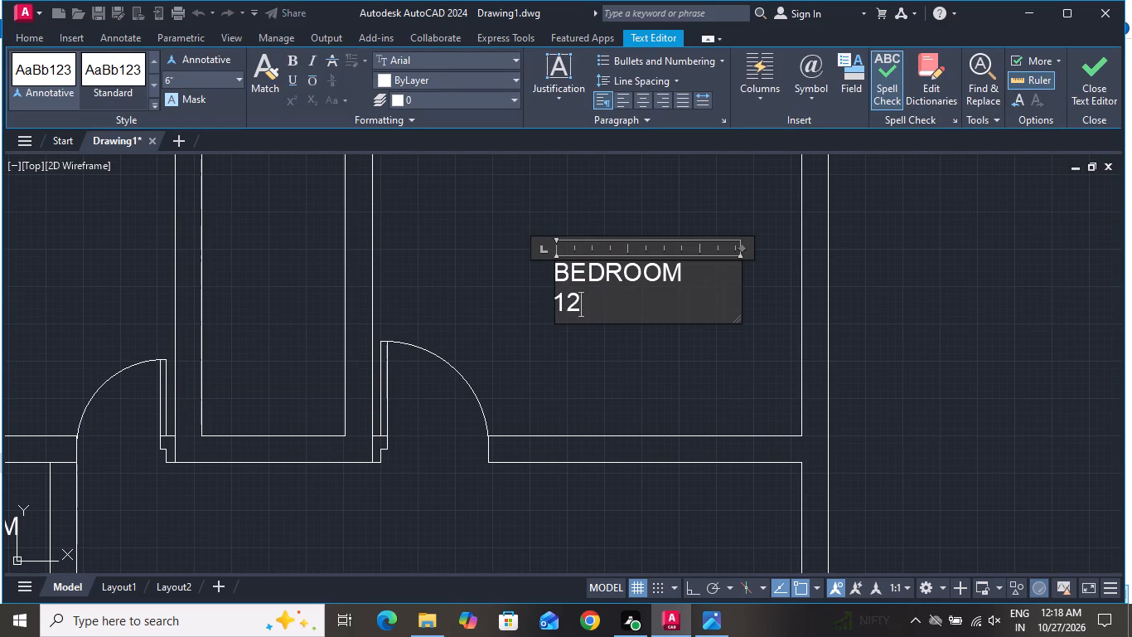
pyautogui.press("'")
pyautogui.press('0')
pyautogui.hotkey('shift', '"')
pyautogui.press('x')
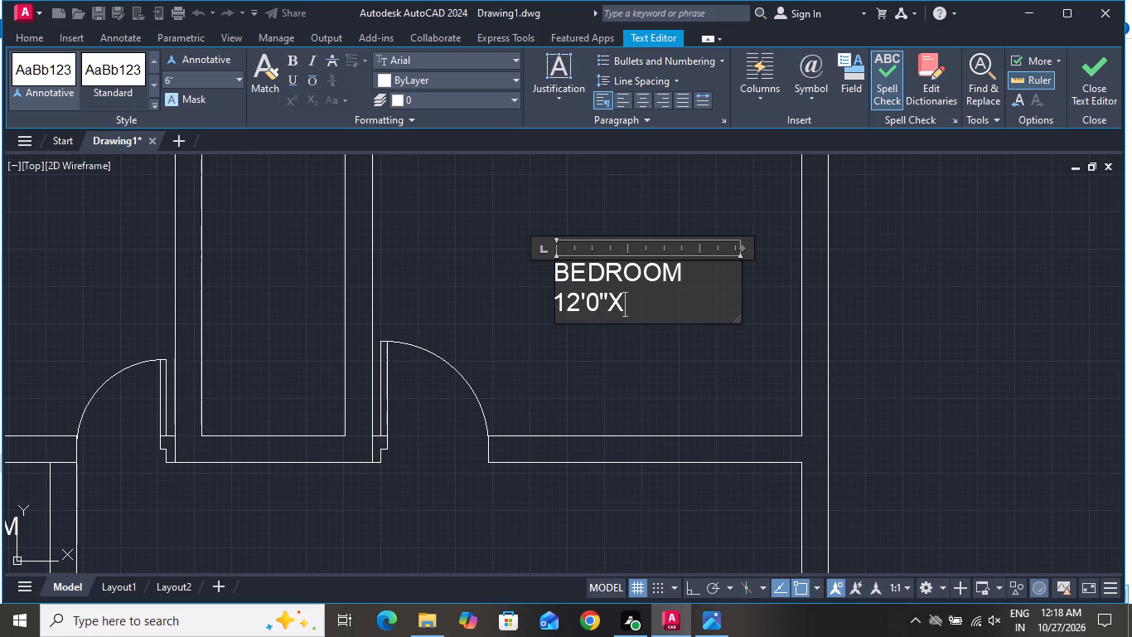
pyautogui.write("9'0")
pyautogui.hotkey('shift', '"')
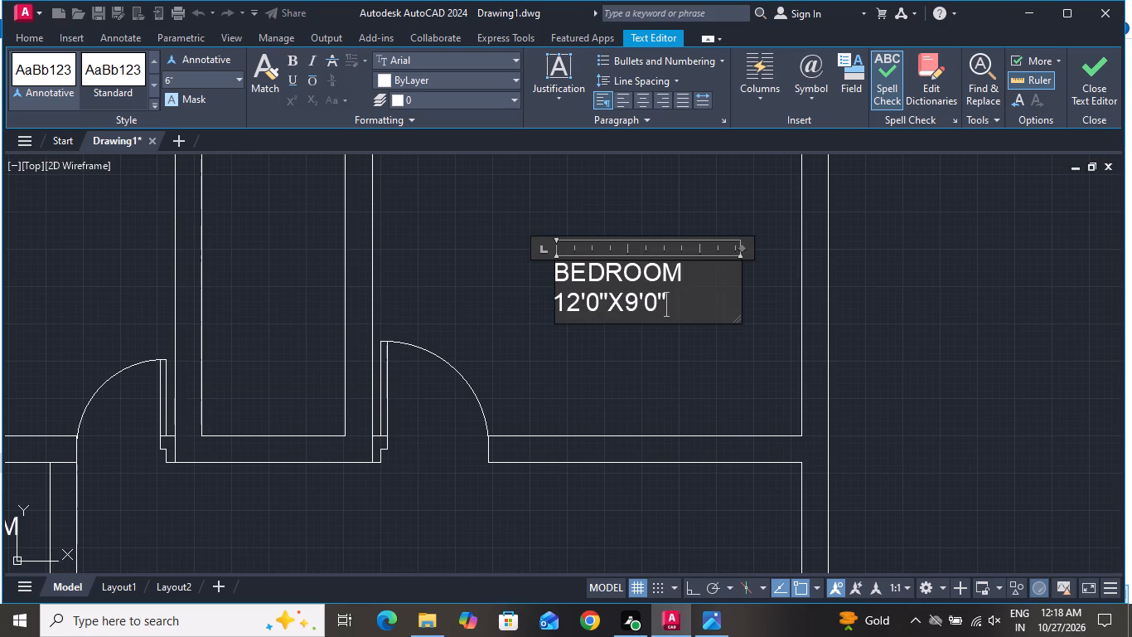
pyautogui.click(583, 355)
# Rename the label in the small room beside the west wall window, north of the staircase, as TOILET.
pyautogui.scroll(-3, 589, 342)
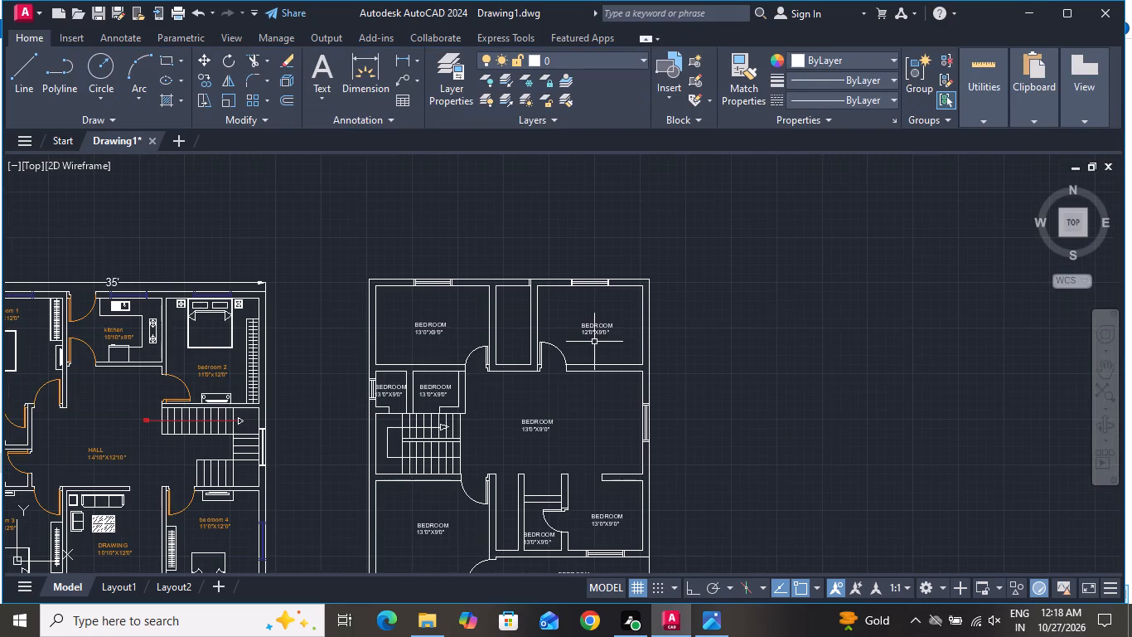
pyautogui.scroll(5, 382, 391)
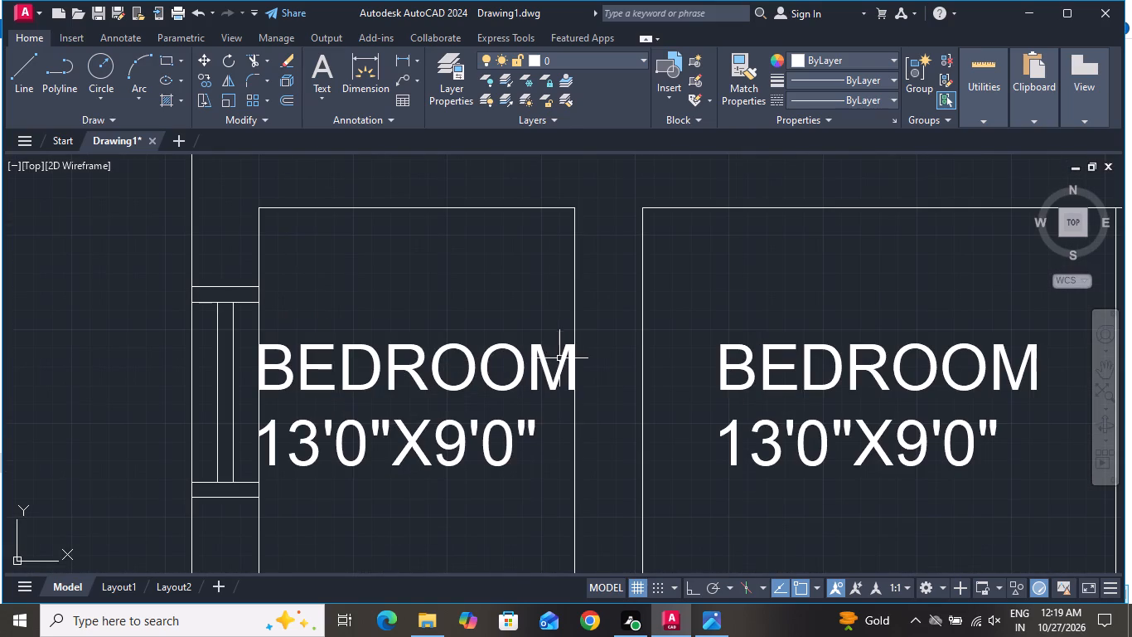
pyautogui.doubleClick(573, 356)
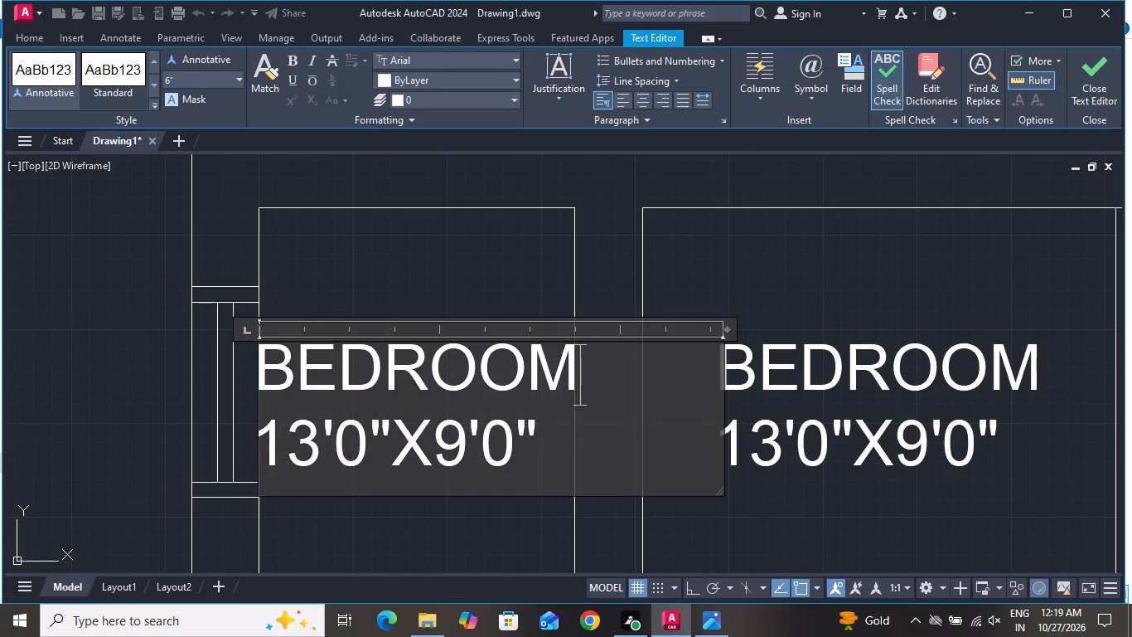
pyautogui.press('BackSpace')
pyautogui.press('BackSpace')
pyautogui.press('BackSpace')
pyautogui.press('BackSpace')
pyautogui.press('BackSpace')
pyautogui.press('BackSpace')
pyautogui.press('BackSpace')
pyautogui.press('BackSpace')
pyautogui.press('BackSpace')
pyautogui.press('BackSpace')
pyautogui.press('BackSpace')
pyautogui.press('BackSpace')
pyautogui.press('BackSpace')
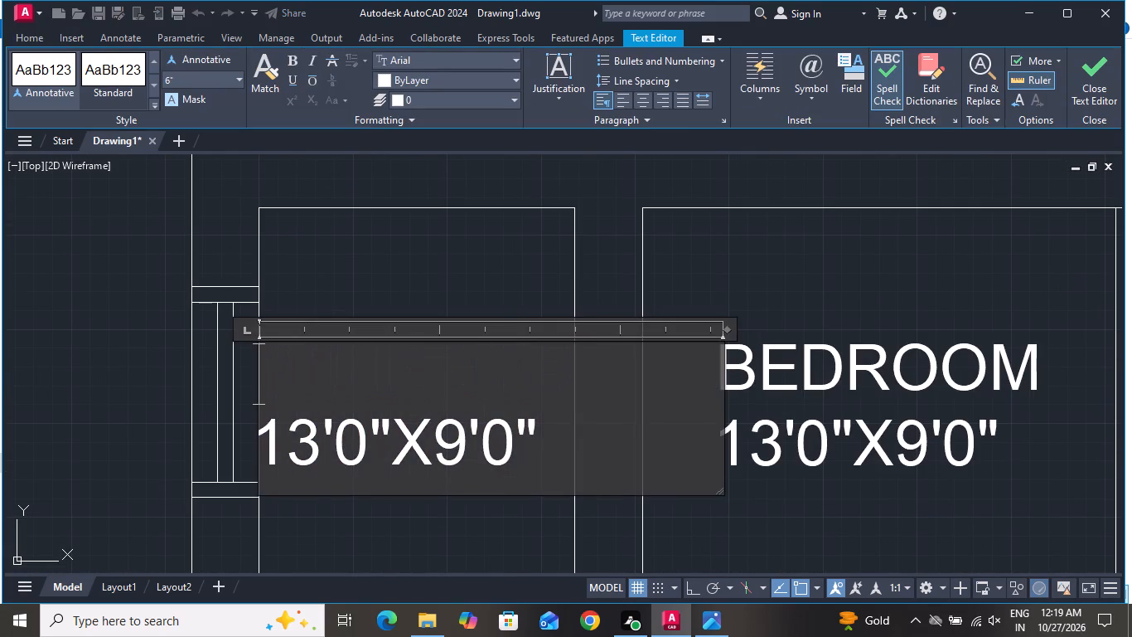
pyautogui.write('TI')
pyautogui.press('BackSpace')
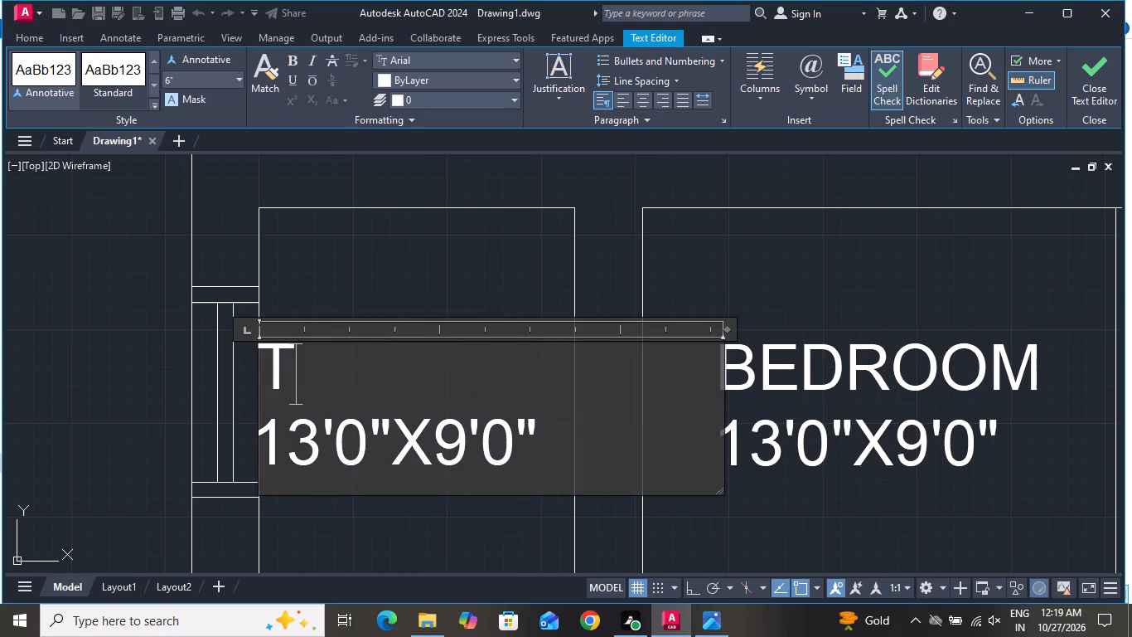
pyautogui.write('OILET')
# Change the TOILET label's dimensions line to 3'6"X4'1".
pyautogui.click(587, 448)
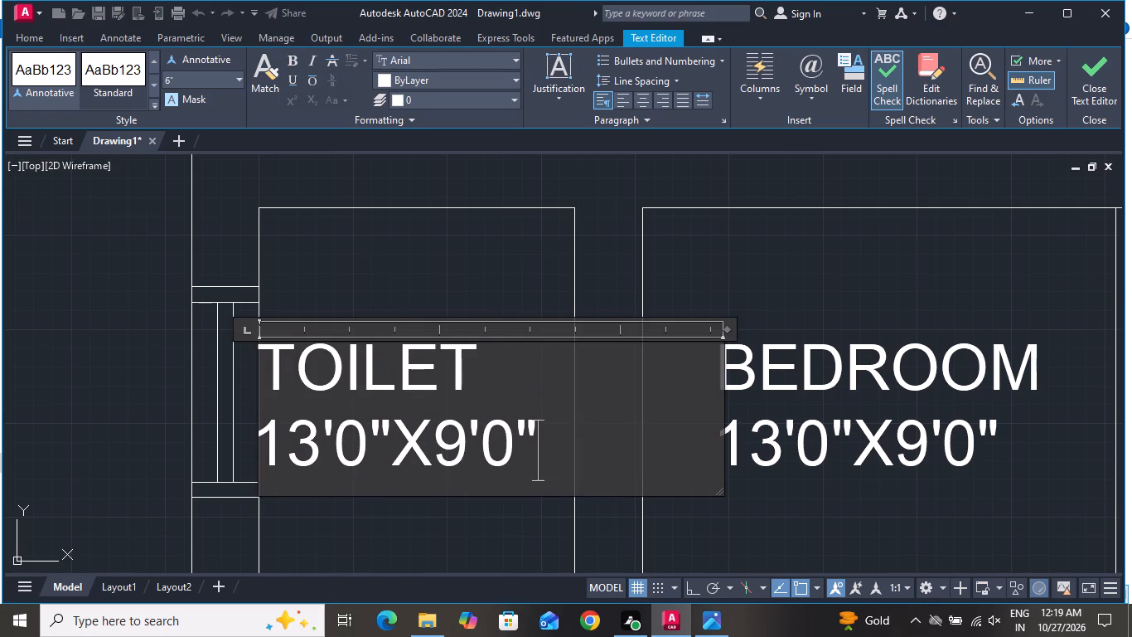
pyautogui.press('BackSpace')
pyautogui.press('BackSpace')
pyautogui.press('BackSpace')
pyautogui.press('BackSpace')
pyautogui.press('BackSpace')
pyautogui.press('BackSpace')
pyautogui.press('BackSpace')
pyautogui.press('BackSpace')
pyautogui.press('BackSpace')
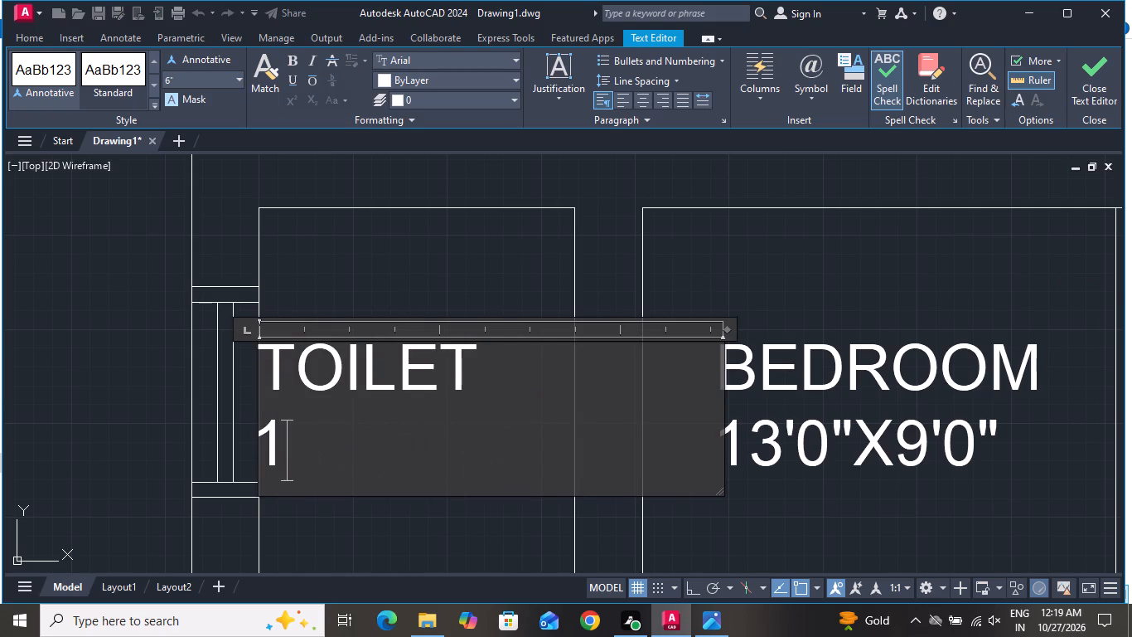
pyautogui.press('BackSpace')
pyautogui.press('3')
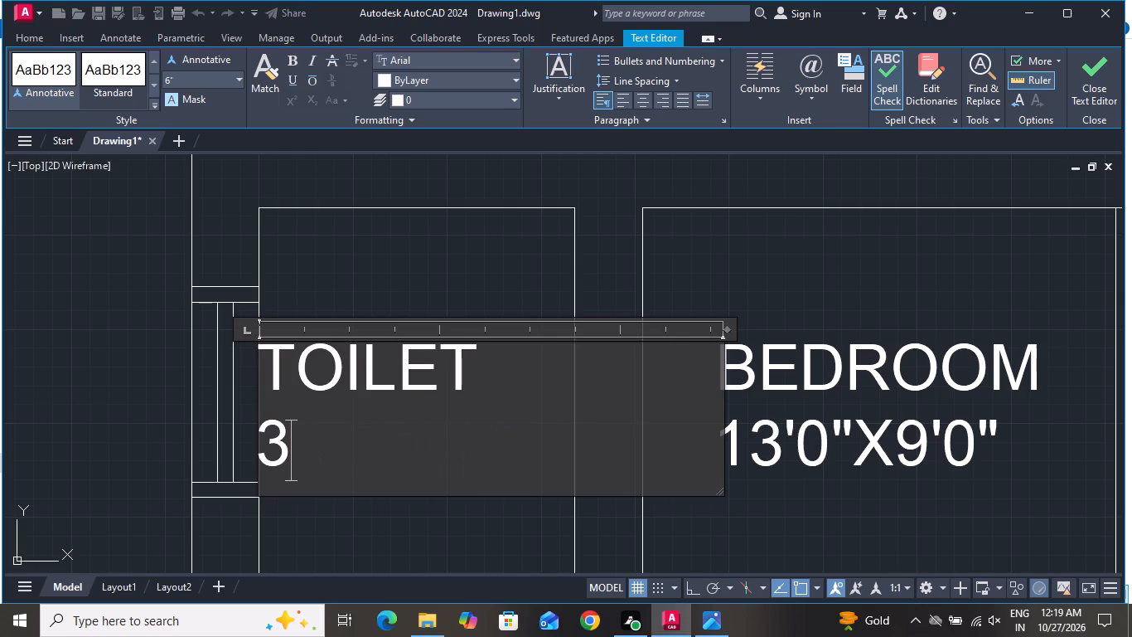
pyautogui.write("'6")
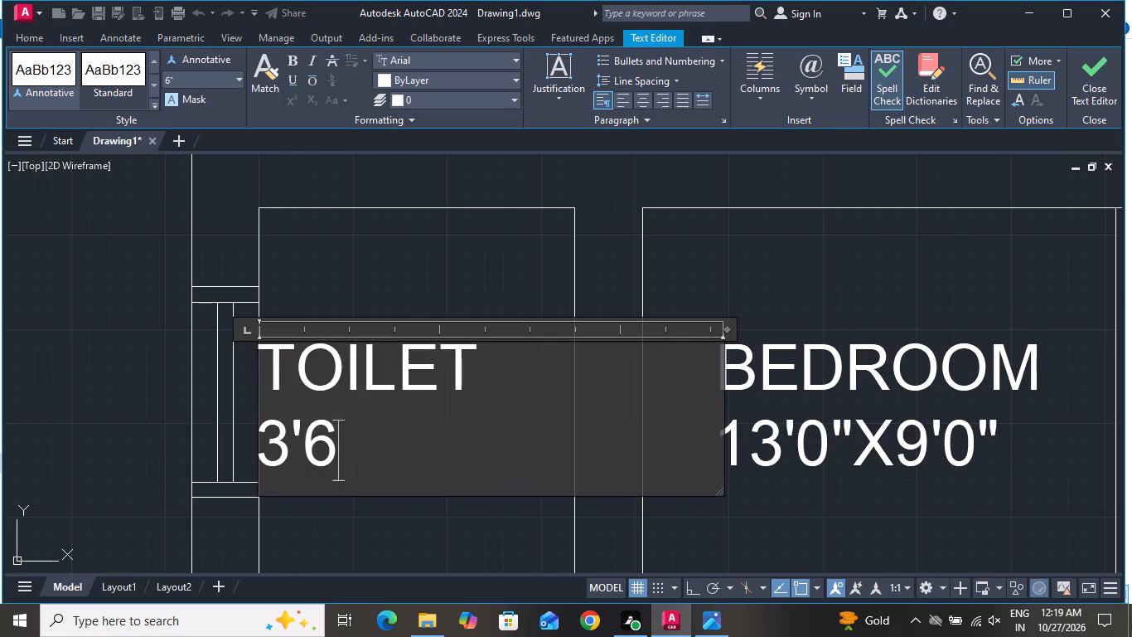
pyautogui.hotkey('shift', '"')
pyautogui.press('x')
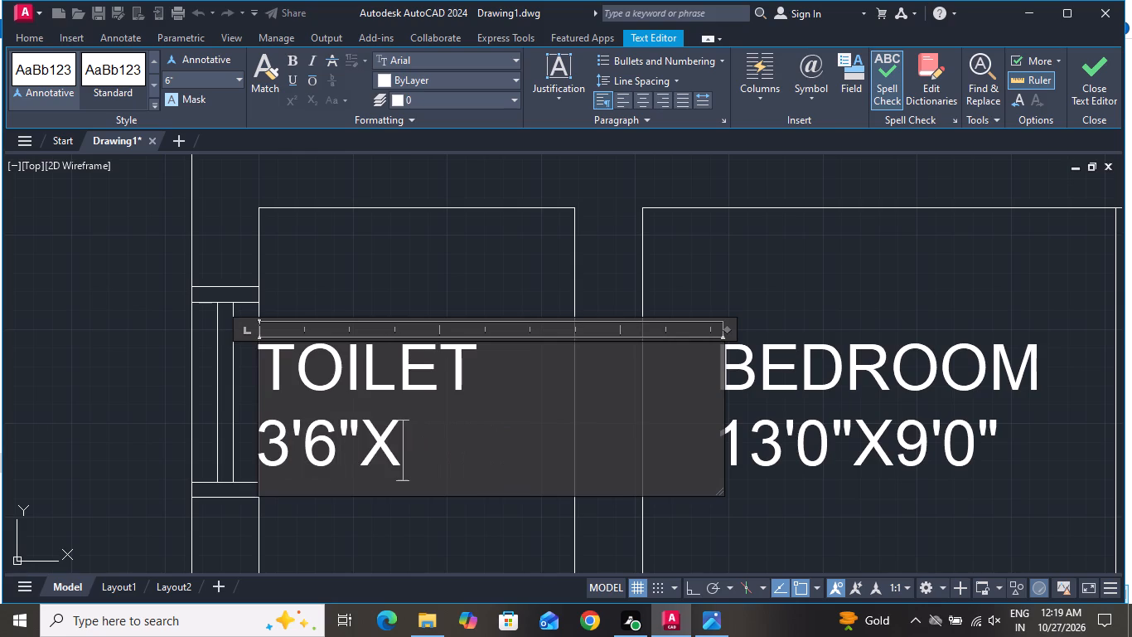
pyautogui.write("4'1")
pyautogui.hotkey('shift', '"')
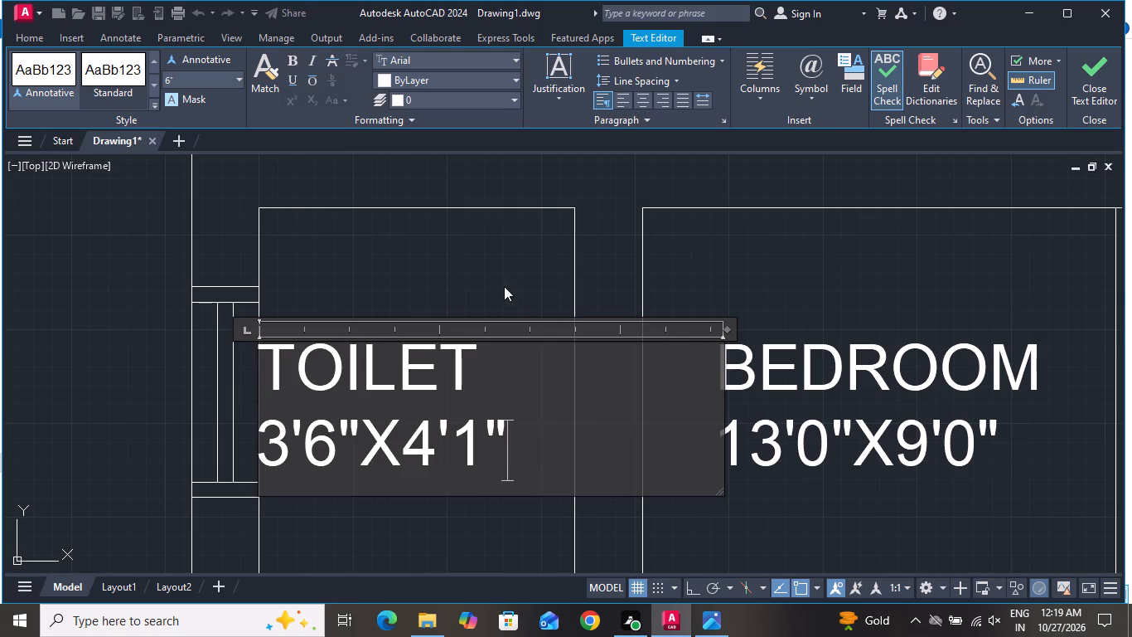
pyautogui.click(452, 303)
# Rename the BEDROOM label in the small room just east of the toilet as BATH.
pyautogui.scroll(-1, 515, 322)
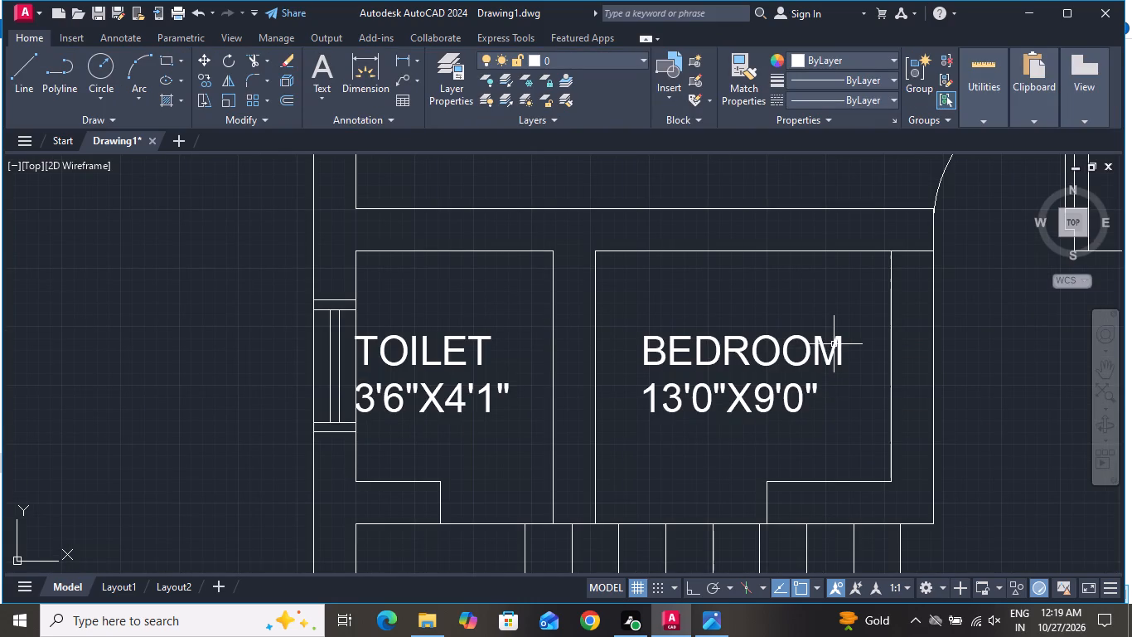
pyautogui.doubleClick(835, 343)
pyautogui.press('BackSpace')
pyautogui.press('BackSpace')
pyautogui.press('BackSpace')
pyautogui.press('BackSpace')
pyautogui.press('BackSpace')
pyautogui.press('BackSpace')
pyautogui.press('BackSpace')
pyautogui.press('BackSpace')
pyautogui.press('BackSpace')
pyautogui.press('BackSpace')
pyautogui.press('BackSpace')
pyautogui.press('BackSpace')
pyautogui.press('BackSpace')
pyautogui.press('BackSpace')
pyautogui.press('BackSpace')
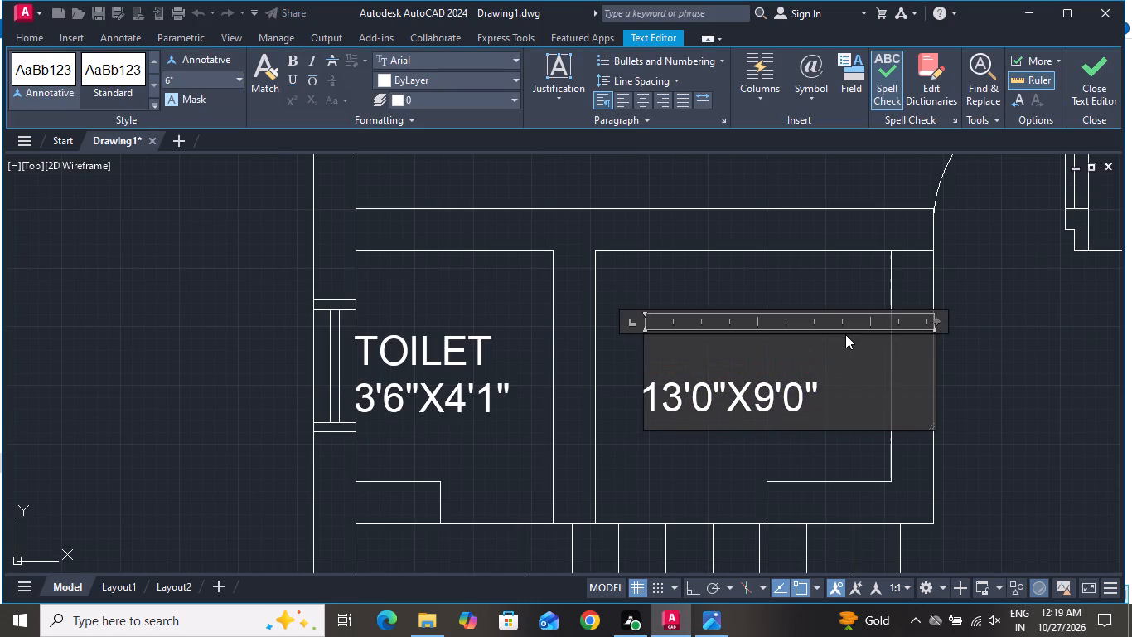
pyautogui.write('BATH')
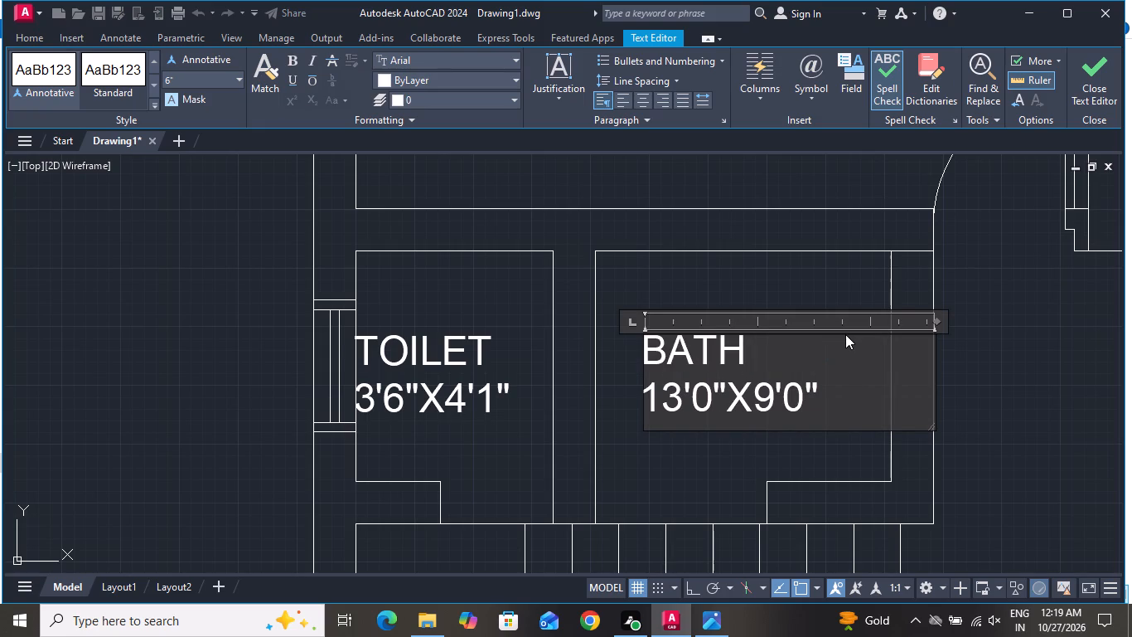
# Replace the BATH label's dimensions line with 5'3"X4'1", keeping the text in a single column.
pyautogui.click(853, 401)
pyautogui.press('BackSpace')
pyautogui.press('BackSpace')
pyautogui.press('BackSpace')
pyautogui.press('BackSpace')
pyautogui.press('BackSpace')
pyautogui.press('BackSpace')
pyautogui.press('BackSpace')
pyautogui.press('BackSpace')
pyautogui.press('BackSpace')
pyautogui.press('BackSpace')
pyautogui.press('BackSpace')
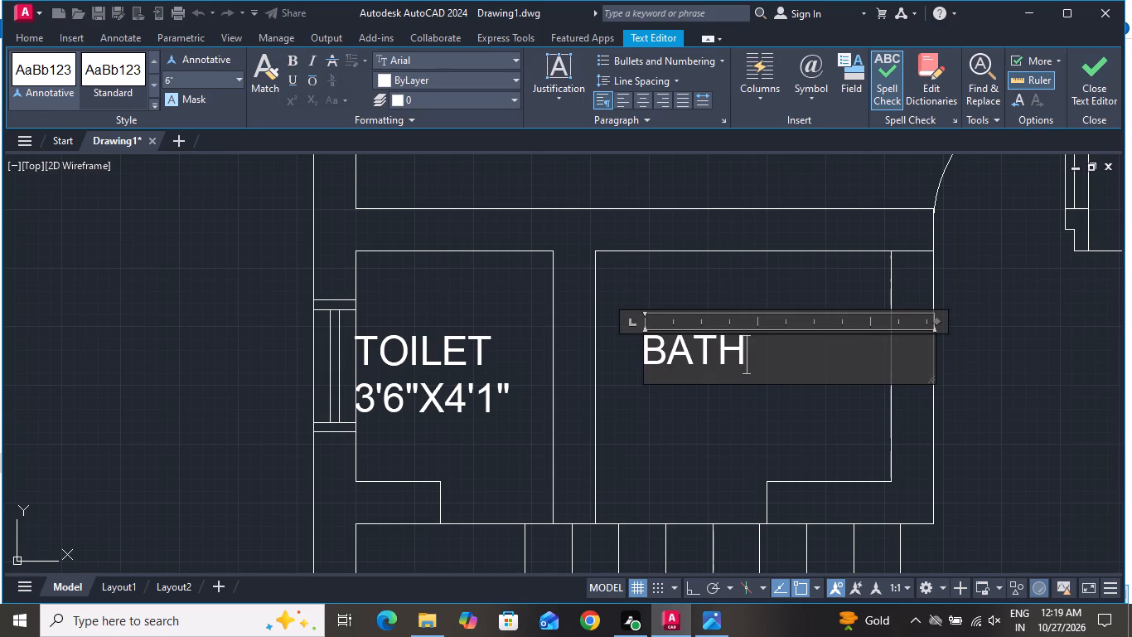
pyautogui.press('Return')
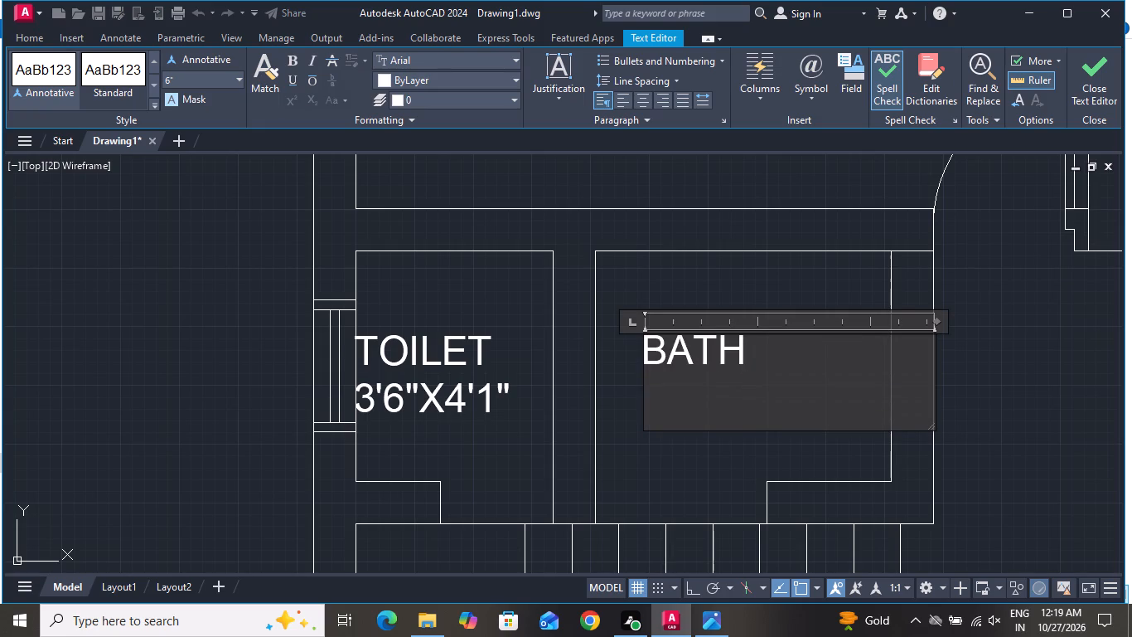
pyautogui.write("5'")
pyautogui.press('3')
pyautogui.hotkey('shift', '"')
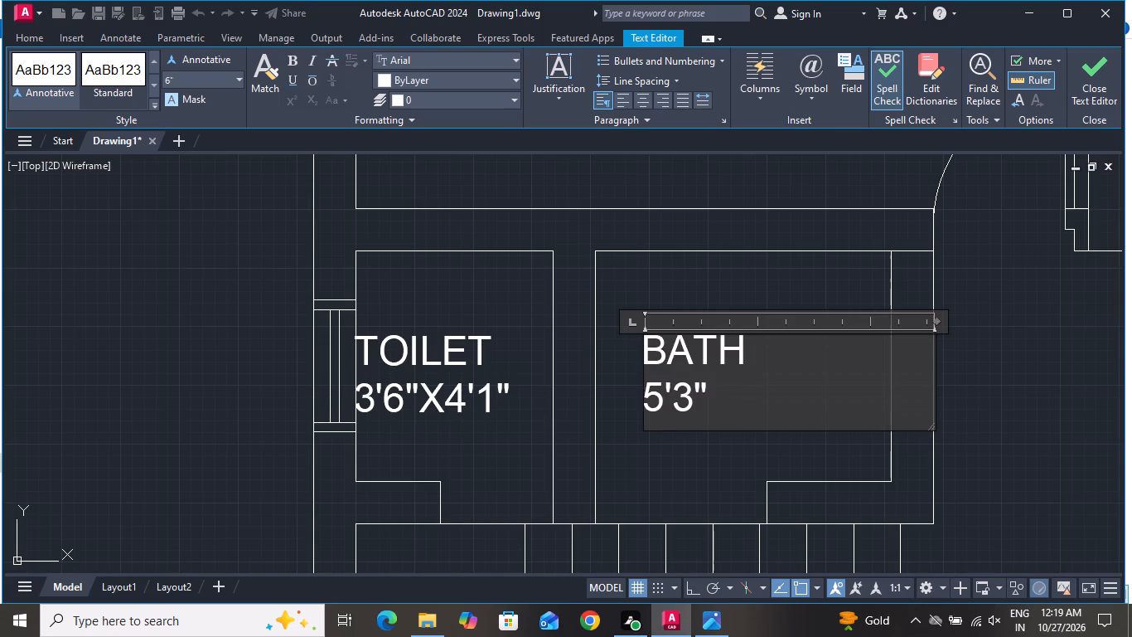
pyautogui.press('x')
pyautogui.write("4'1")
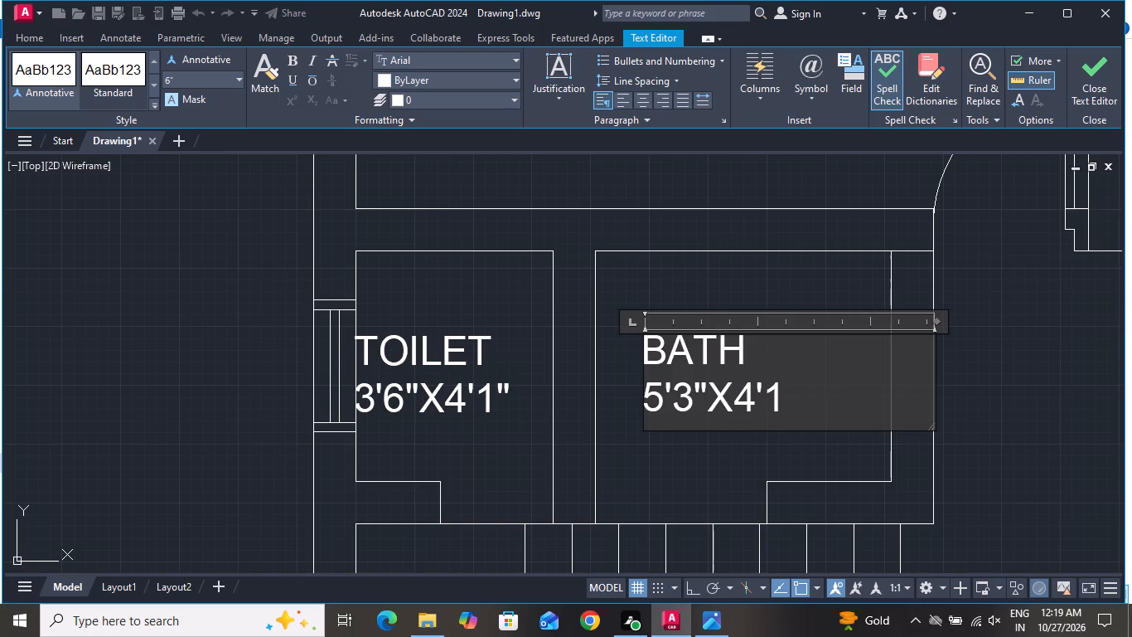
pyautogui.hotkey('shift', '"')
pyautogui.click(657, 431)
pyautogui.scroll(-1, 661, 427)
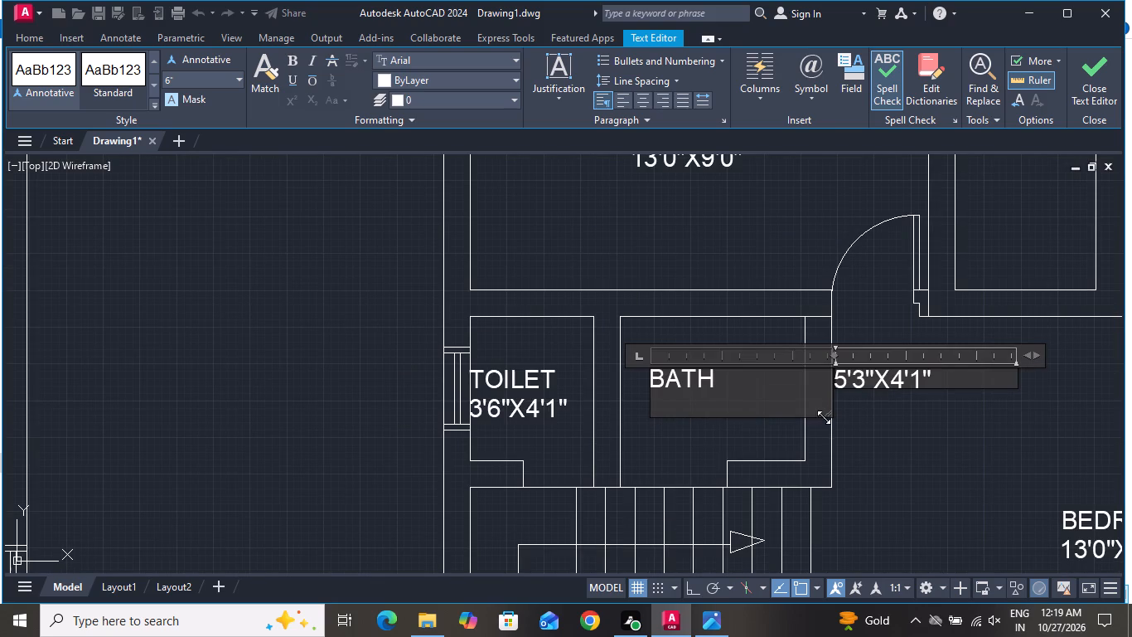
pyautogui.hotkey('ctrl', 'z')
pyautogui.click(811, 426)
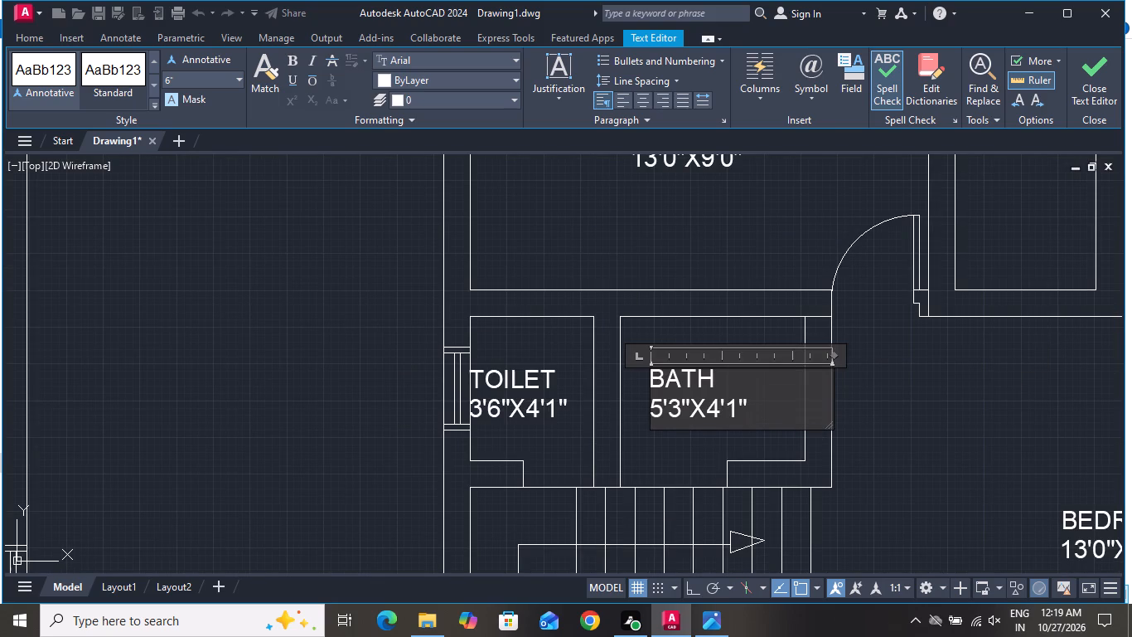
pyautogui.click(943, 494)
# Rename the BEDROOM label in the large room east of the bath and staircase as LIVING DINING.
pyautogui.scroll(-1, 920, 478)
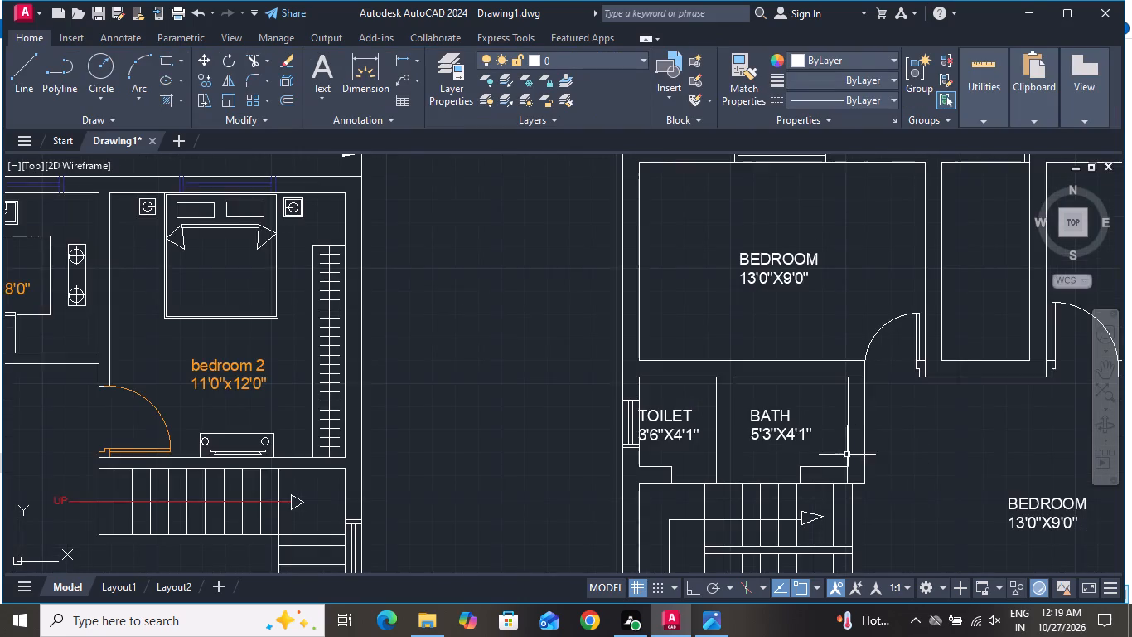
pyautogui.scroll(-3, 833, 448)
pyautogui.scroll(4, 912, 477)
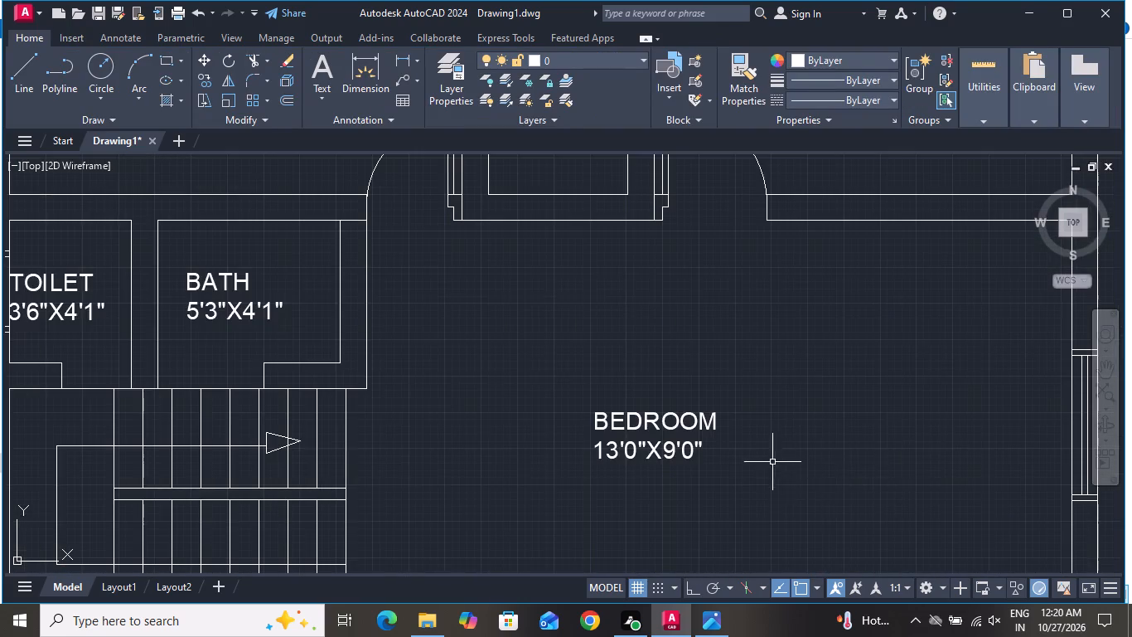
pyautogui.scroll(2, 766, 457)
pyautogui.doubleClick(641, 378)
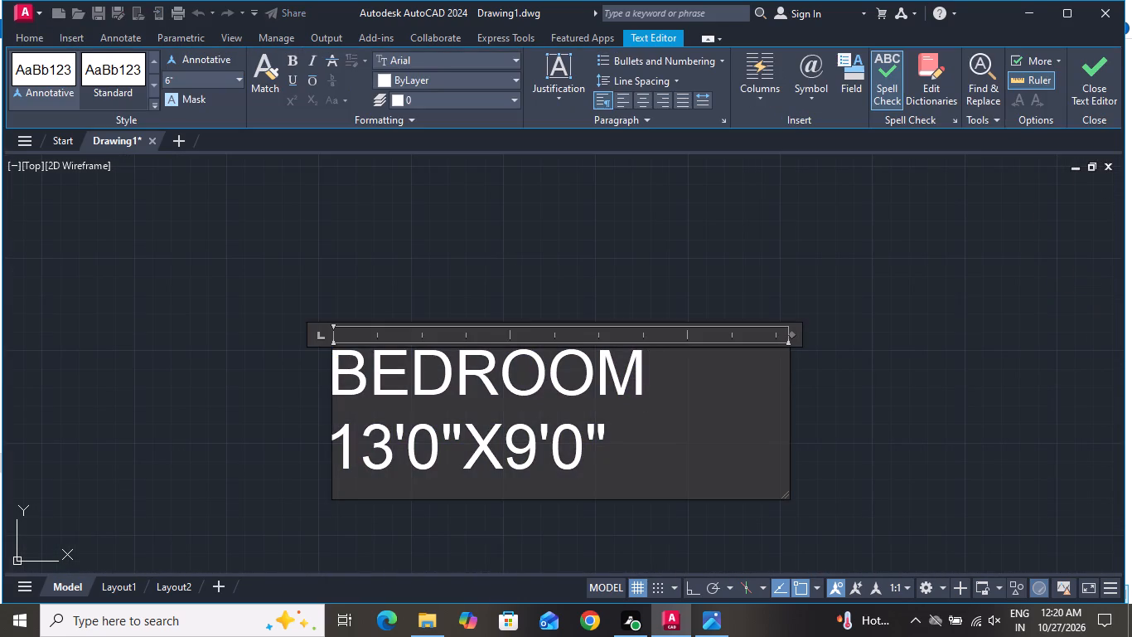
pyautogui.press('BackSpace')
pyautogui.press('BackSpace')
pyautogui.press('BackSpace')
pyautogui.press('BackSpace')
pyautogui.press('BackSpace')
pyautogui.press('BackSpace')
pyautogui.press('BackSpace')
pyautogui.press('BackSpace')
pyautogui.press('BackSpace')
pyautogui.press('BackSpace')
pyautogui.press('BackSpace')
pyautogui.press('BackSpace')
pyautogui.press('BackSpace')
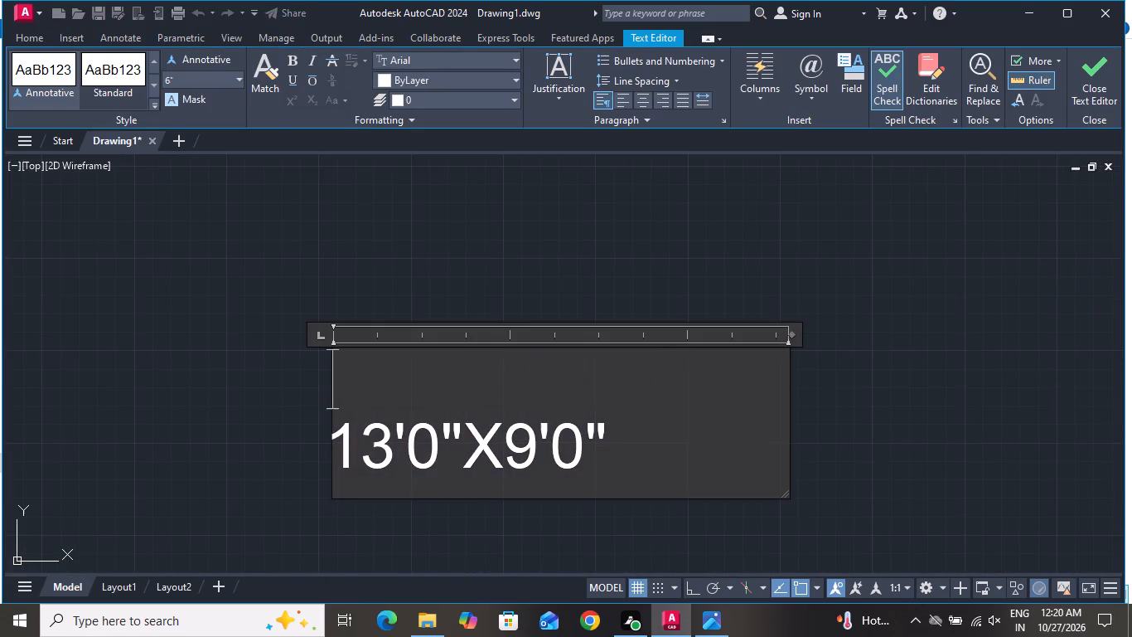
pyautogui.write('LIVING')
pyautogui.press('space')
pyautogui.write('DINING')
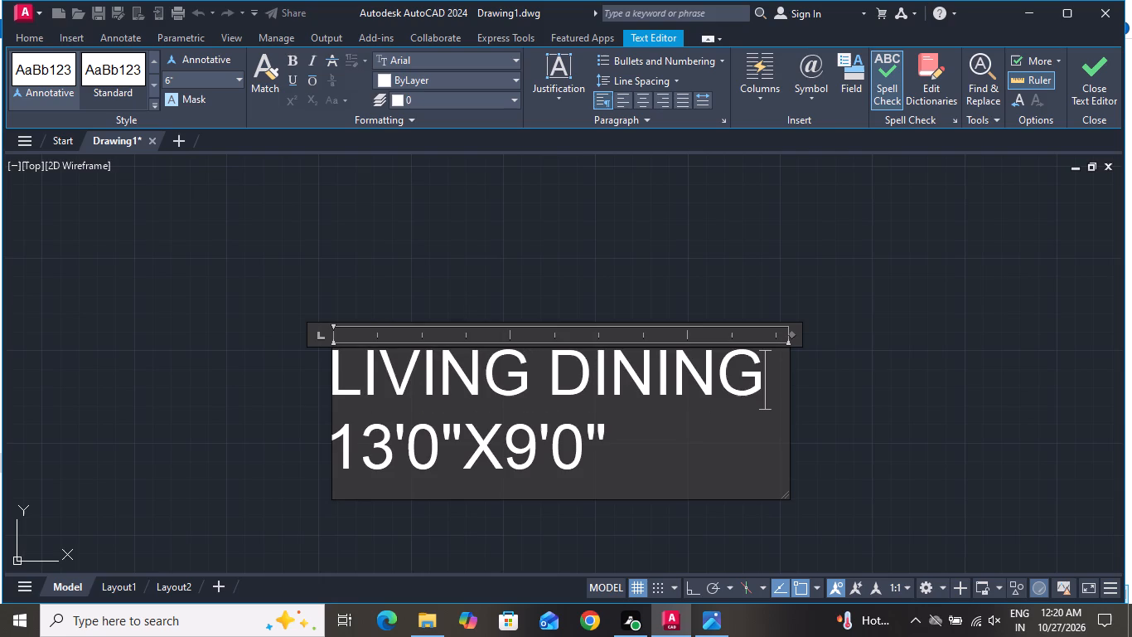
# Replace the LIVING DINING label's dimensions line with 21'0"X11'0".
pyautogui.click(636, 464)
pyautogui.press('BackSpace')
pyautogui.press('BackSpace')
pyautogui.press('BackSpace')
pyautogui.press('BackSpace')
pyautogui.press('BackSpace')
pyautogui.press('BackSpace')
pyautogui.press('BackSpace')
pyautogui.press('BackSpace')
pyautogui.press('BackSpace')
pyautogui.press('BackSpace')
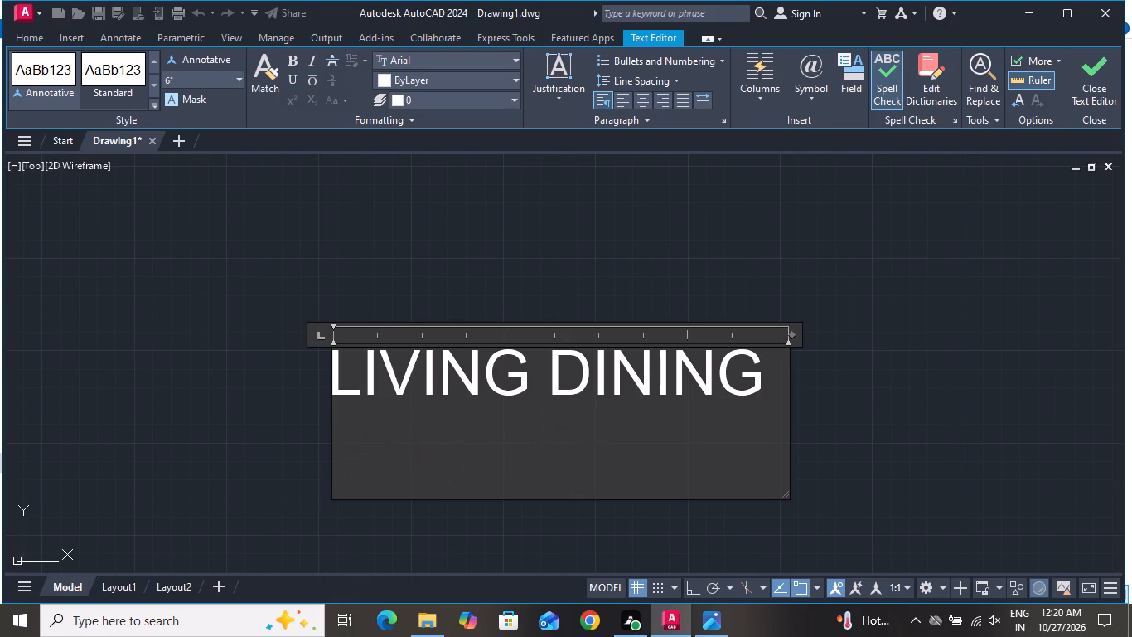
pyautogui.write('21')
pyautogui.press("'")
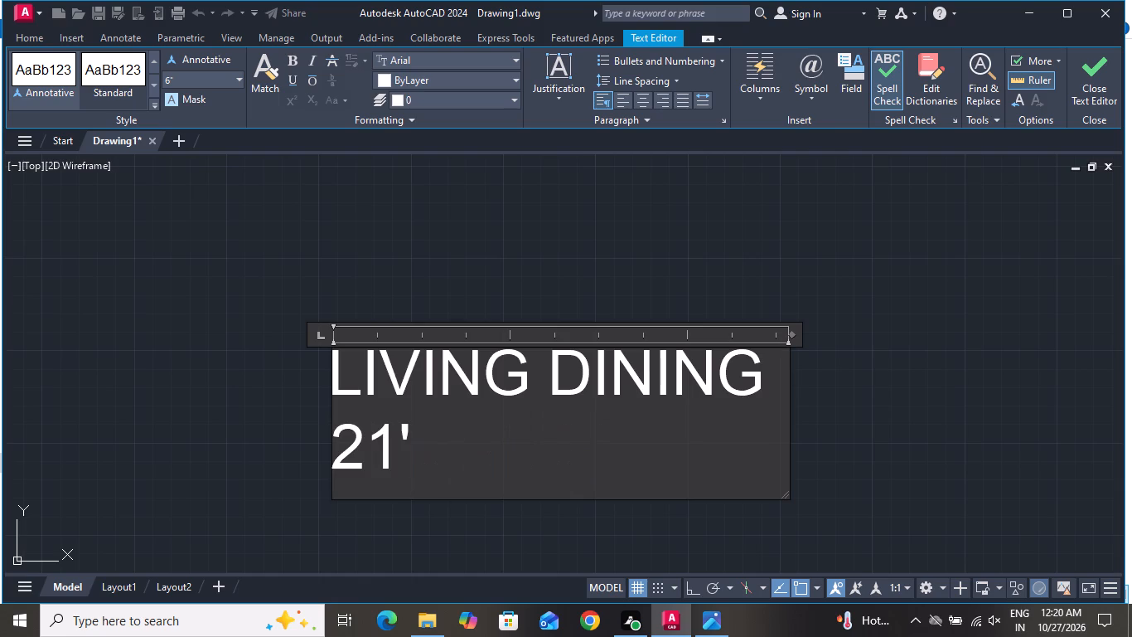
pyautogui.click(636, 464)
pyautogui.press('0')
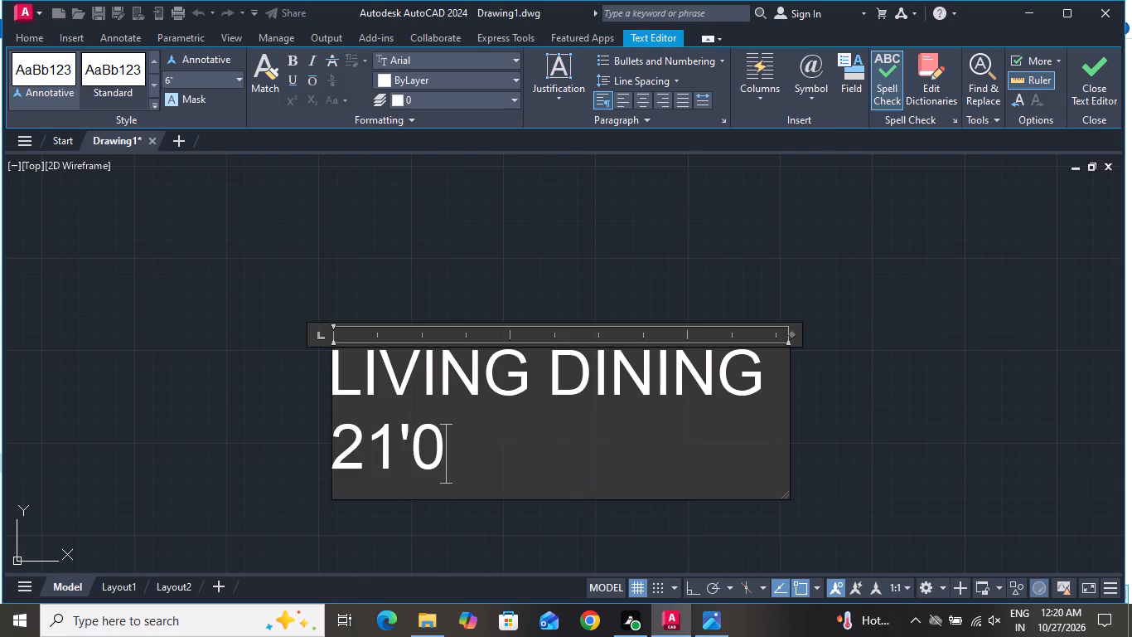
pyautogui.write('"X')
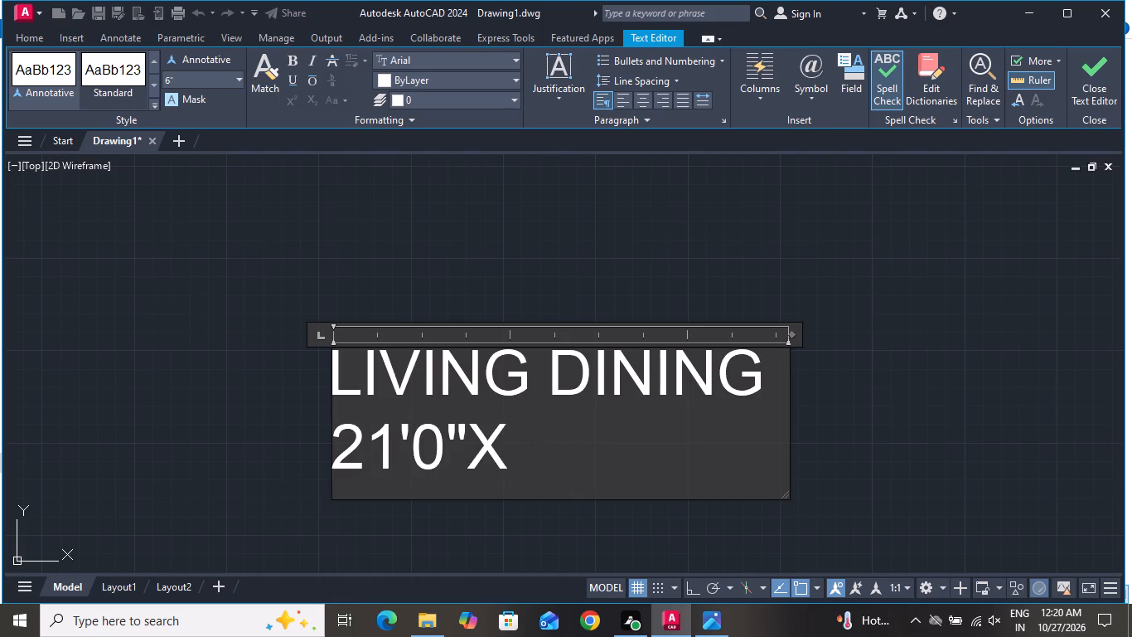
pyautogui.write('11')
pyautogui.press("'")
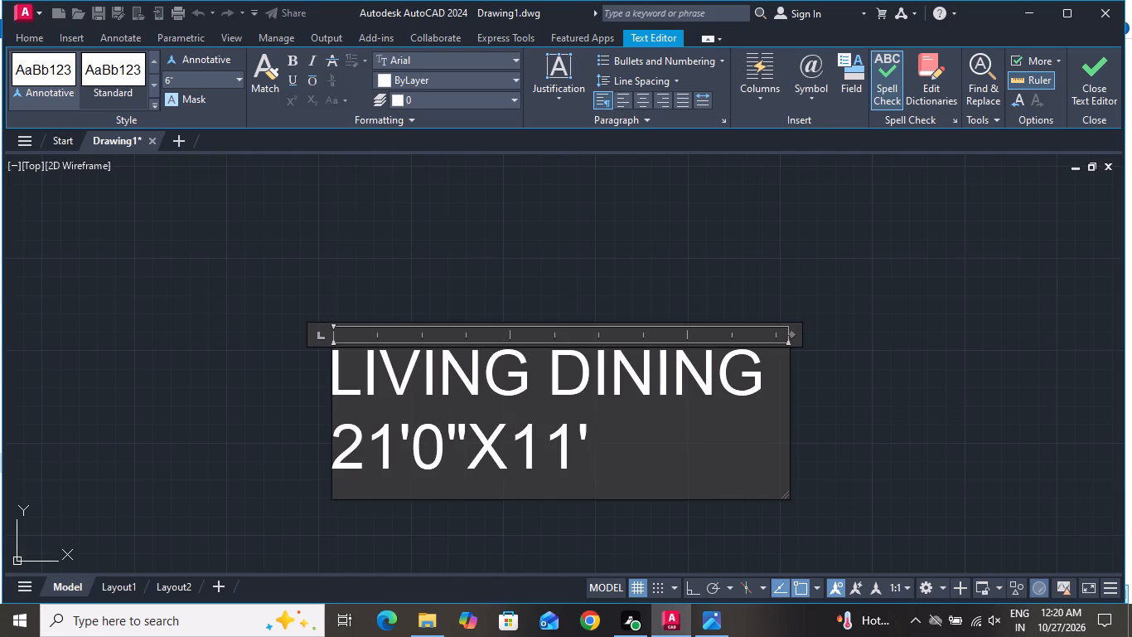
pyautogui.press('0')
pyautogui.hotkey('shift', '"')
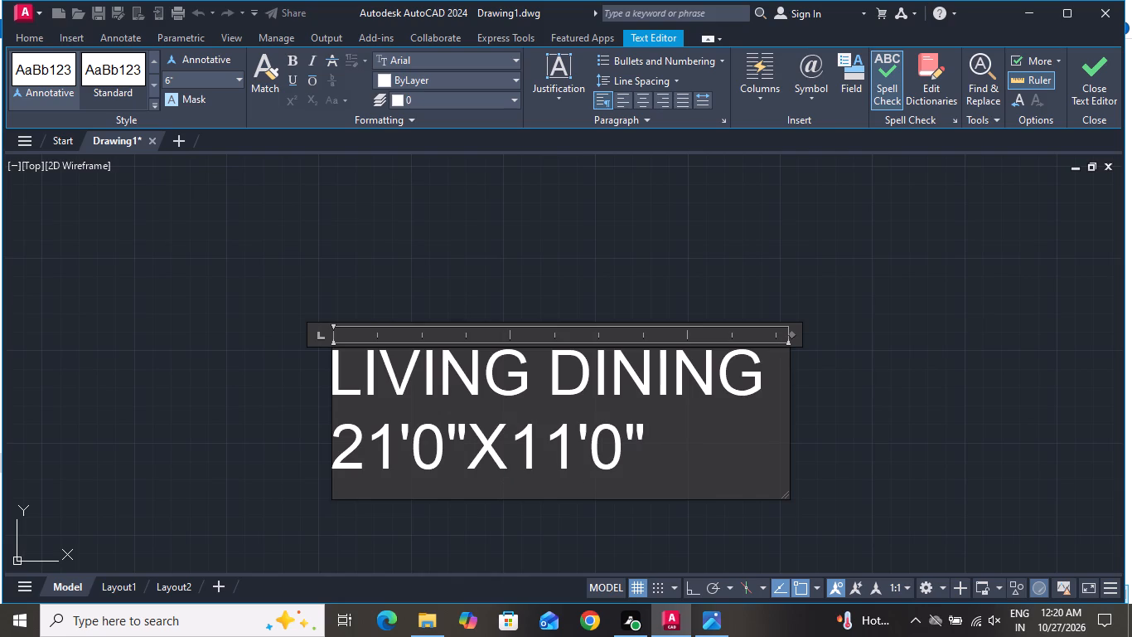
pyautogui.click(585, 275)
# Rename the BEDROOM label in the large southwest room as DRAWING ROOM, widening its text frame so the name fits on one line.
pyautogui.scroll(-2, 584, 279)
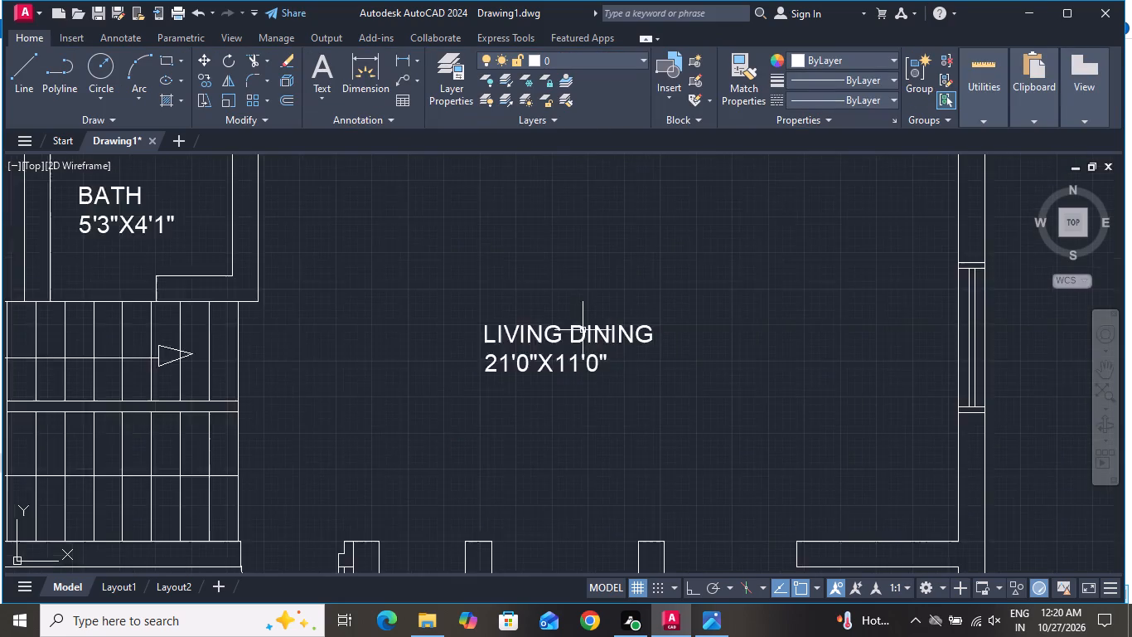
pyautogui.scroll(-3, 583, 330)
pyautogui.scroll(5, 470, 453)
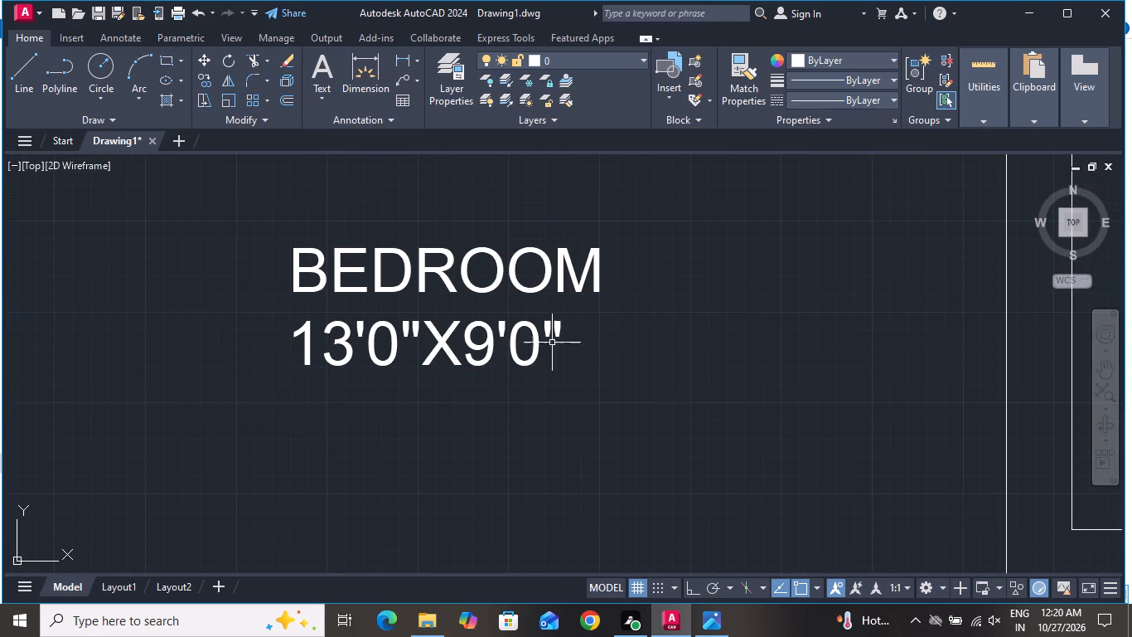
pyautogui.scroll(2, 592, 278)
pyautogui.tripleClick(599, 268)
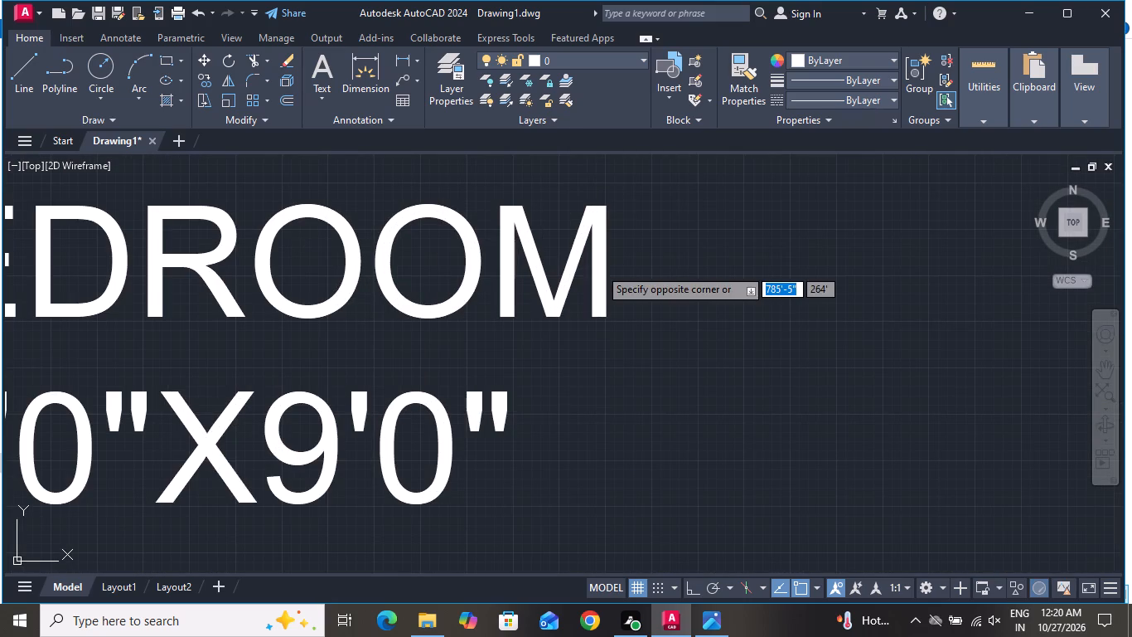
pyautogui.click(599, 268)
pyautogui.doubleClick(608, 261)
pyautogui.press('BackSpace')
pyautogui.press('BackSpace')
pyautogui.press('BackSpace')
pyautogui.press('BackSpace')
pyautogui.press('BackSpace')
pyautogui.press('BackSpace')
pyautogui.press('BackSpace')
pyautogui.press('BackSpace')
pyautogui.press('BackSpace')
pyautogui.press('BackSpace')
pyautogui.press('BackSpace')
pyautogui.press('BackSpace')
pyautogui.press('BackSpace')
pyautogui.press('BackSpace')
pyautogui.press('BackSpace')
pyautogui.press('BackSpace')
pyautogui.press('BackSpace')
pyautogui.press('BackSpace')
pyautogui.press('BackSpace')
pyautogui.press('BackSpace')
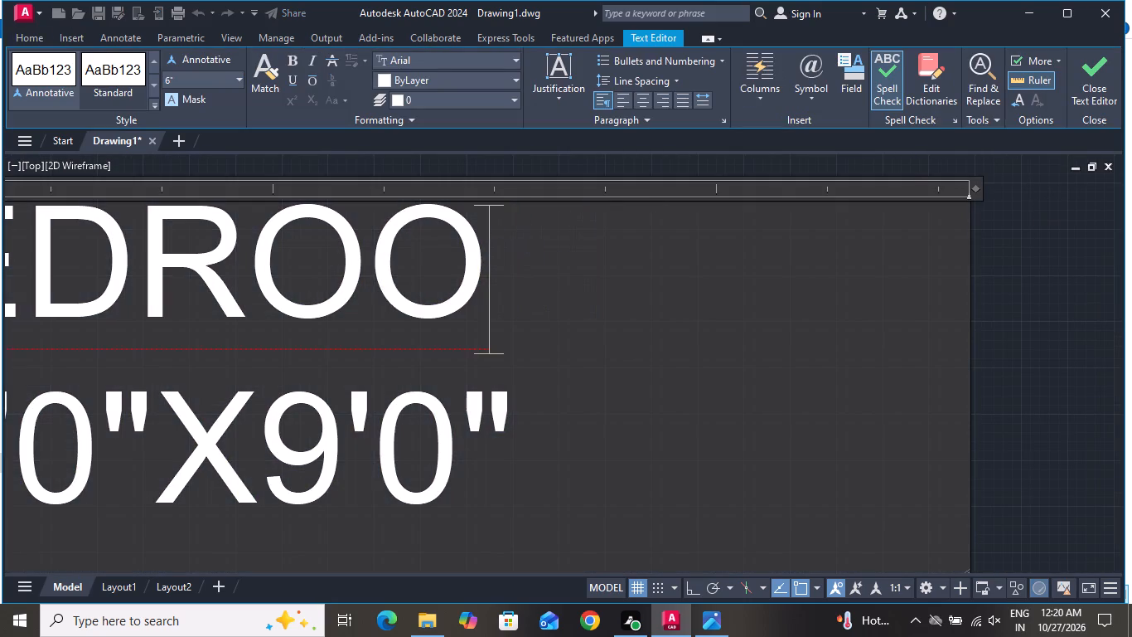
pyautogui.write('DRAWING ROON')
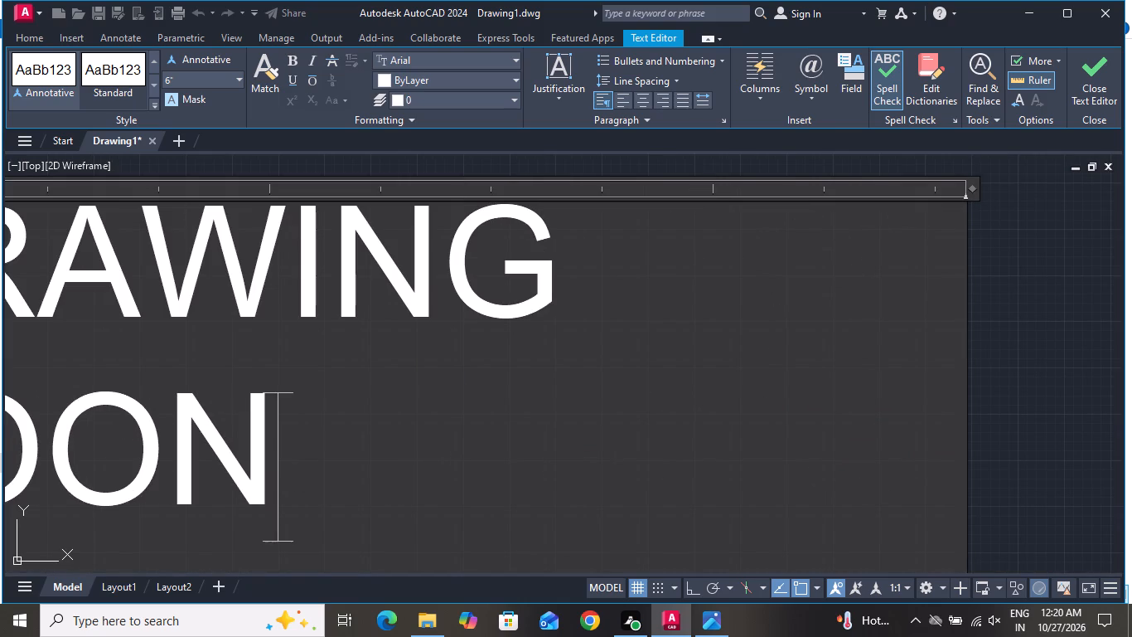
pyautogui.press('BackSpace')
pyautogui.press('m')
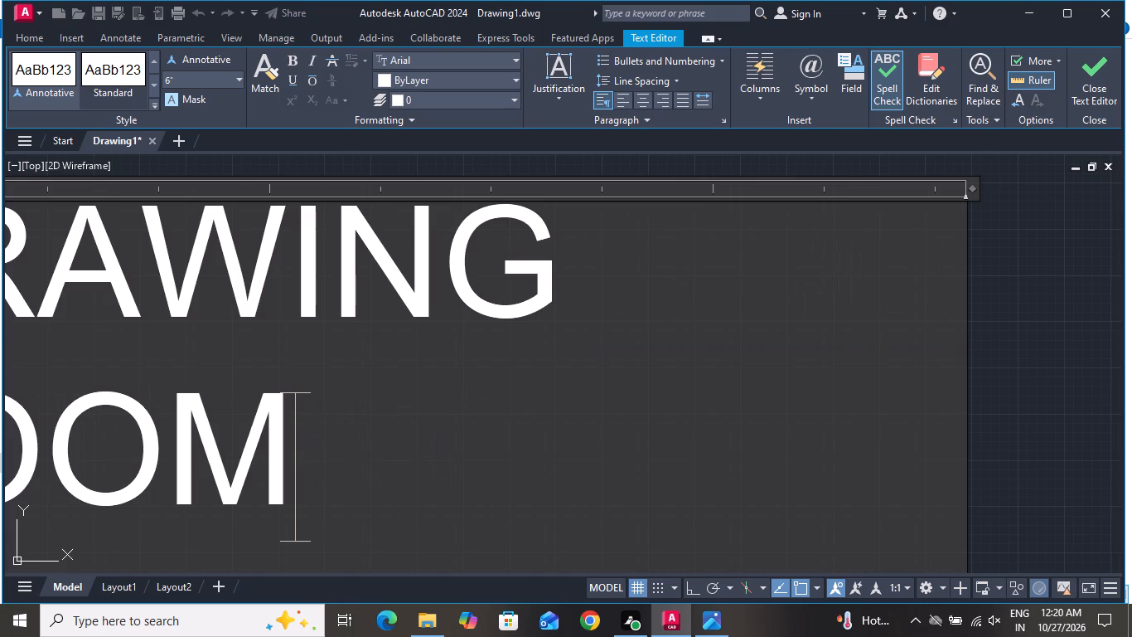
pyautogui.scroll(-4, 506, 316)
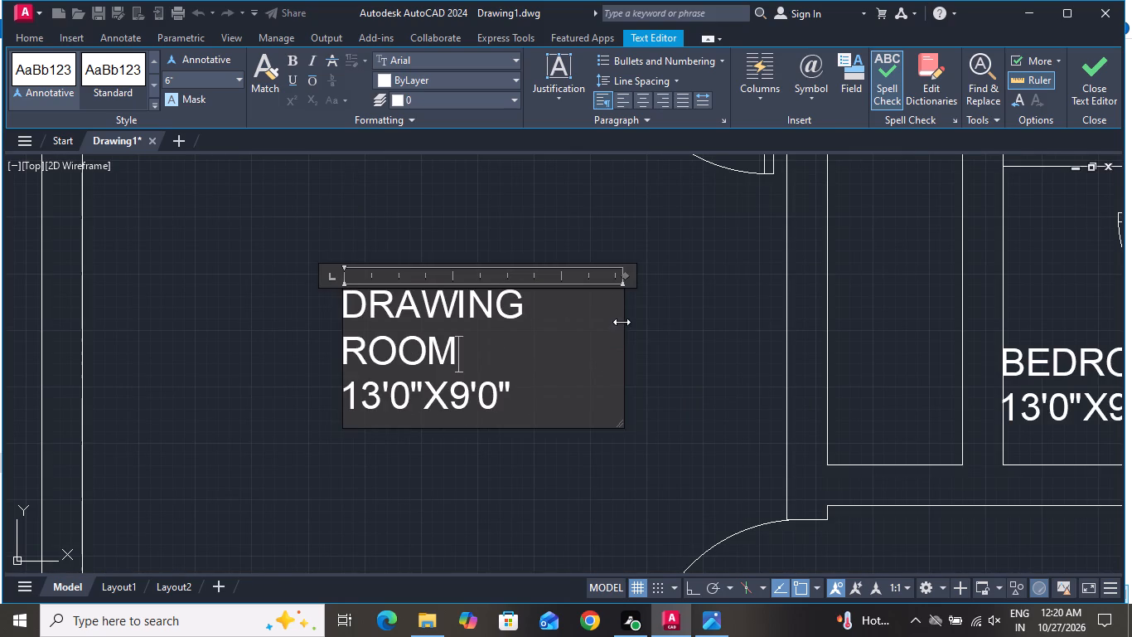
pyautogui.moveTo(622, 321); pyautogui.dragTo(677, 289)
# Replace the DRAWING ROOM label's dimensions line with 13'0"X13'0".
pyautogui.click(532, 350)
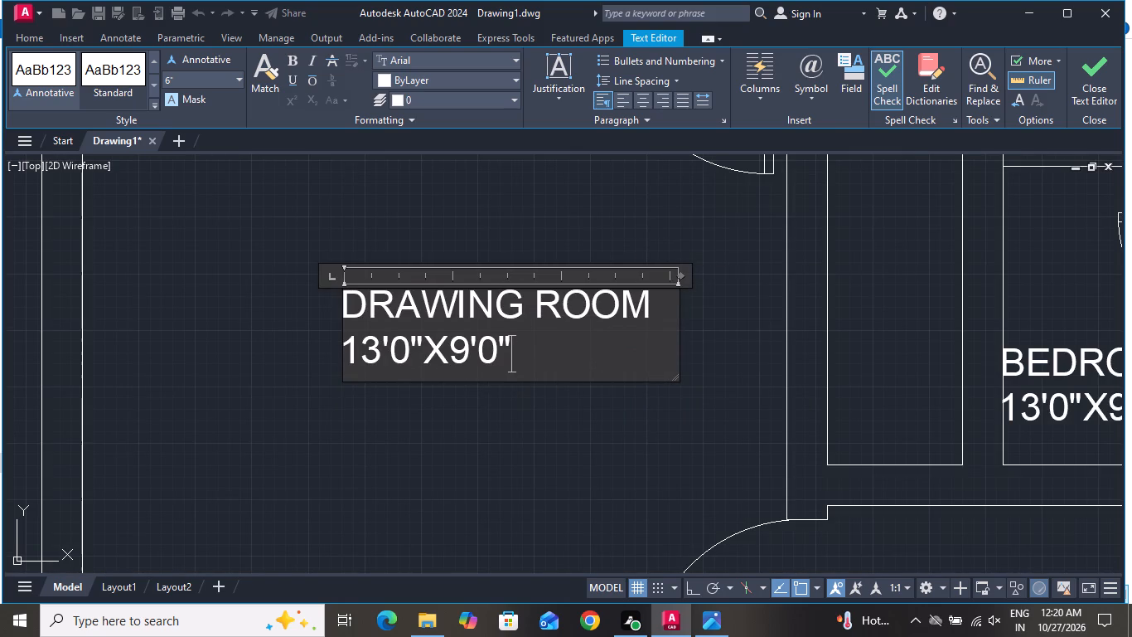
pyautogui.press('BackSpace')
pyautogui.press('BackSpace')
pyautogui.press('BackSpace')
pyautogui.press('BackSpace')
pyautogui.press('BackSpace')
pyautogui.press('BackSpace')
pyautogui.press('BackSpace')
pyautogui.press('BackSpace')
pyautogui.press('BackSpace')
pyautogui.press('BackSpace')
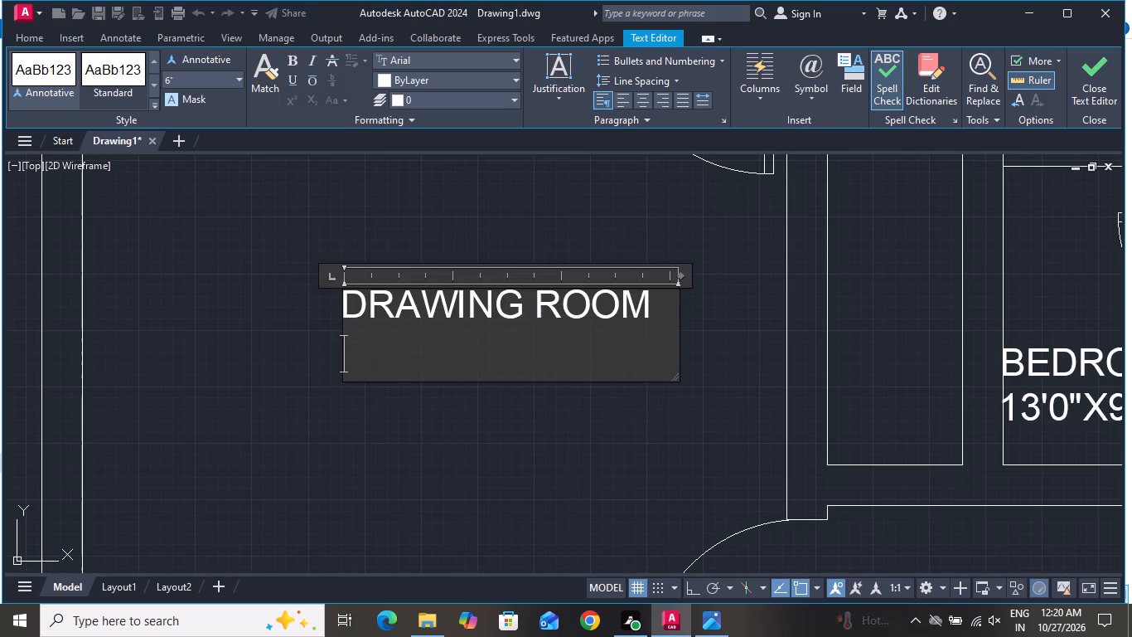
pyautogui.write('13')
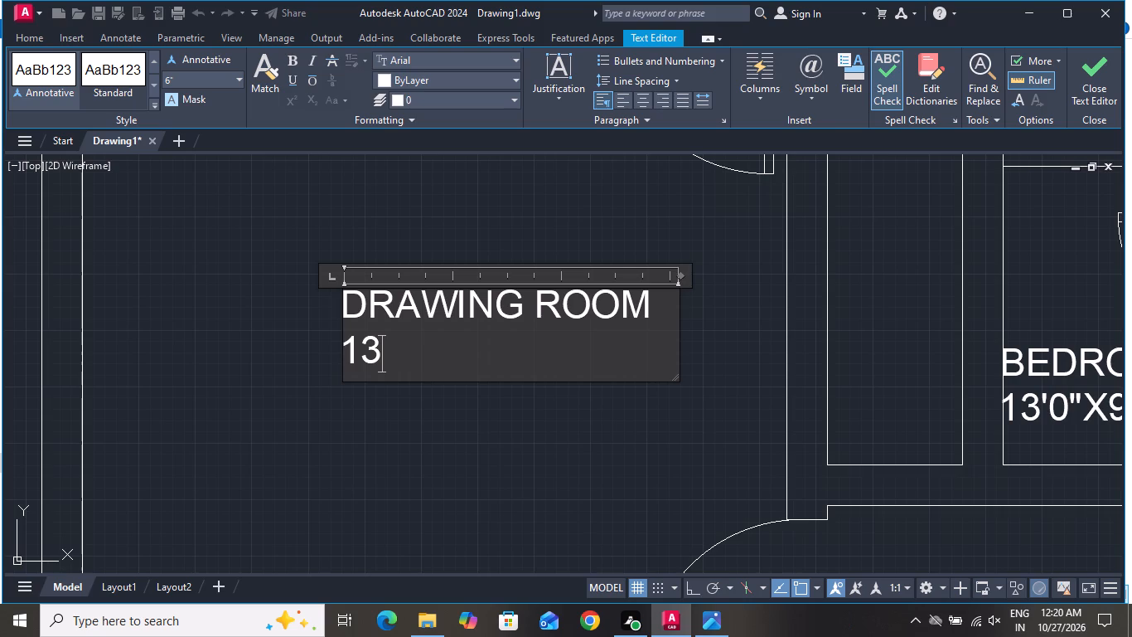
pyautogui.write("'0")
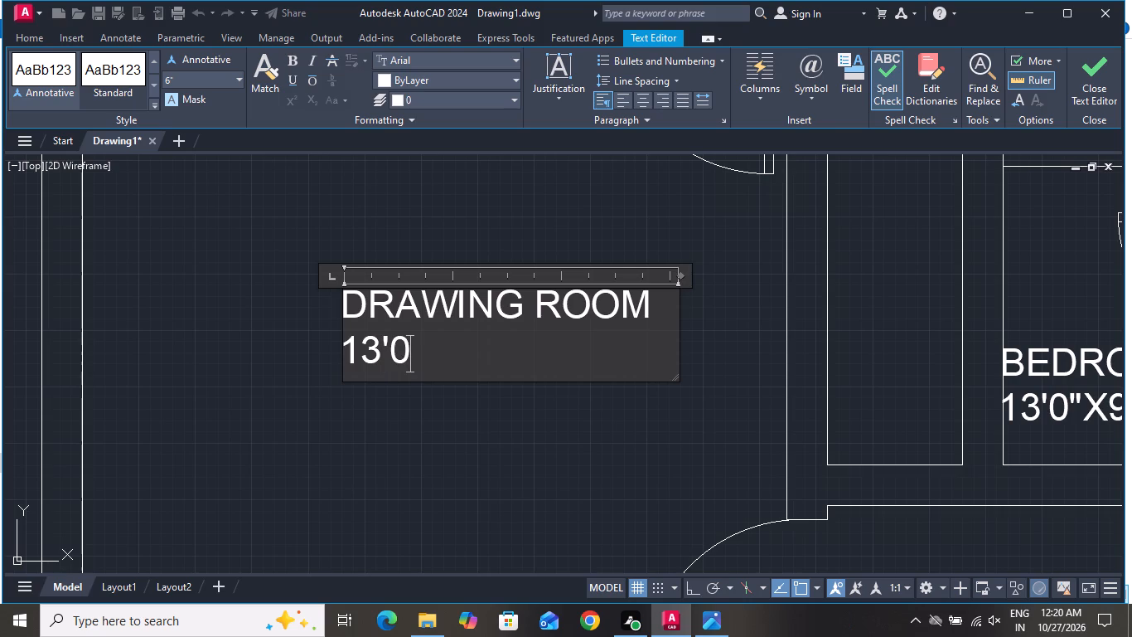
pyautogui.hotkey('shift', '"')
pyautogui.press('x')
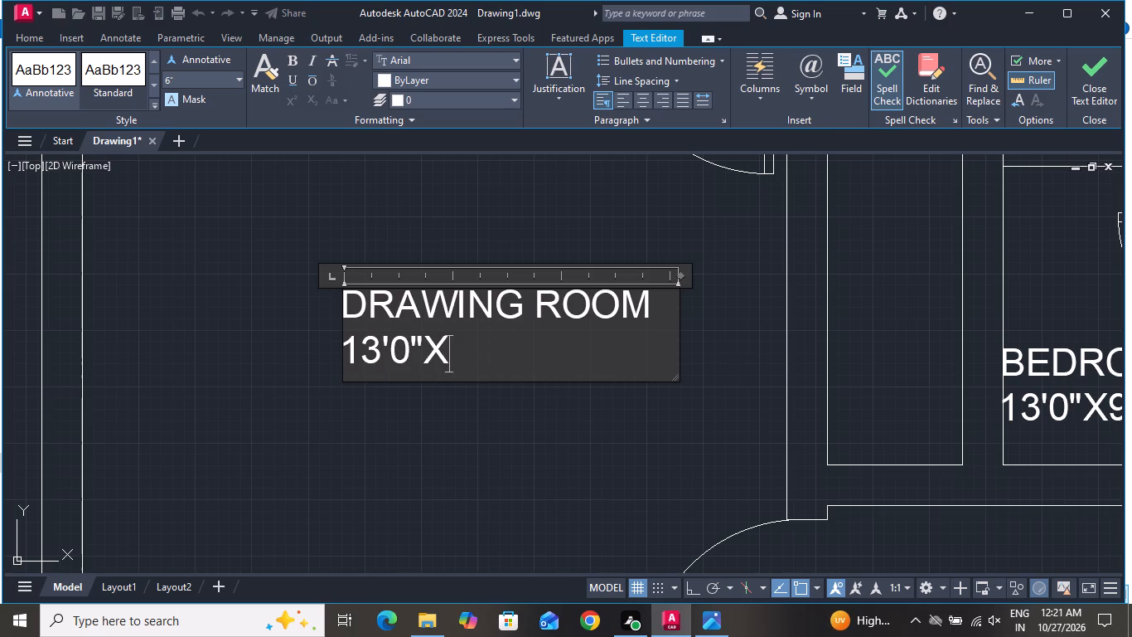
pyautogui.write('13')
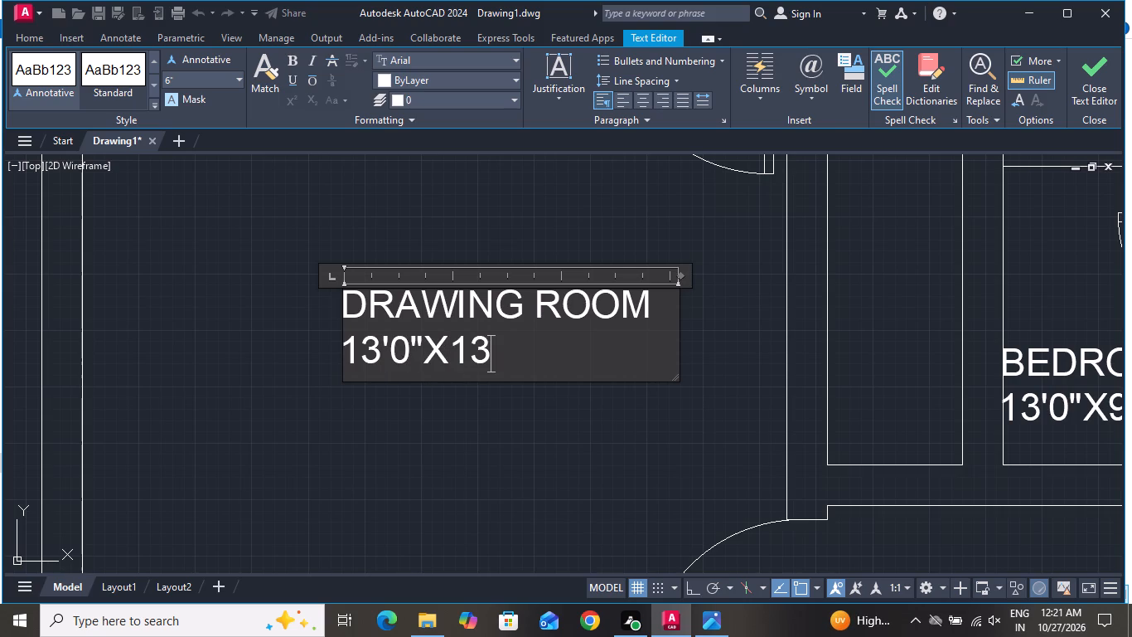
pyautogui.write("'0")
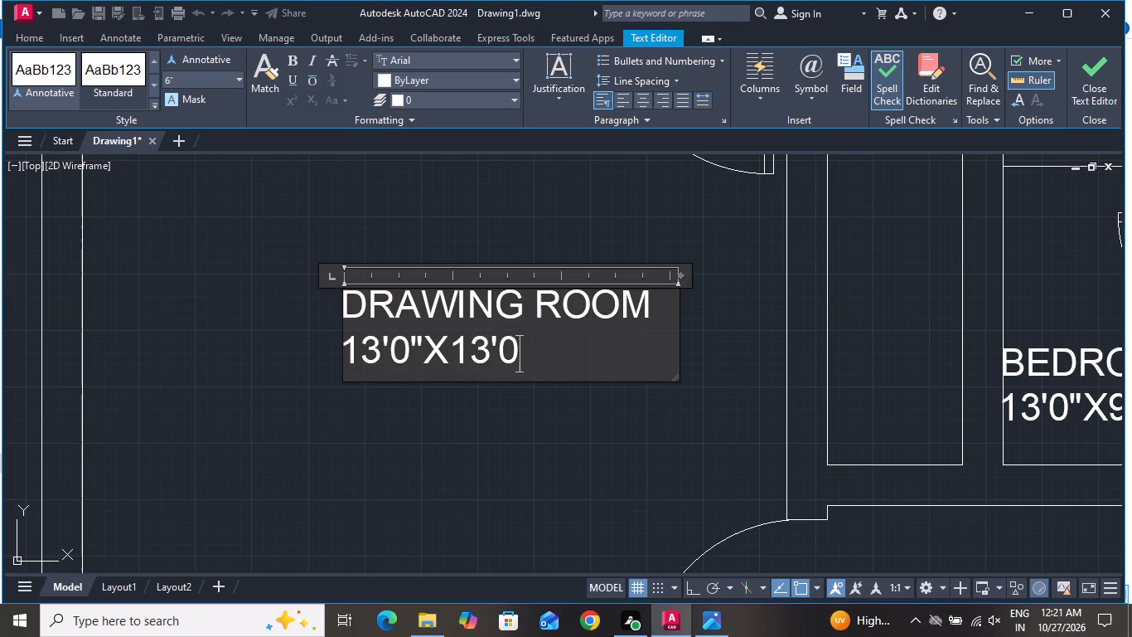
pyautogui.hotkey('shift', '"')
pyautogui.click(400, 450)
# Rename the BEDROOM label in the small room just west of the southeast bedroom as STORE.
pyautogui.scroll(-1, 317, 450)
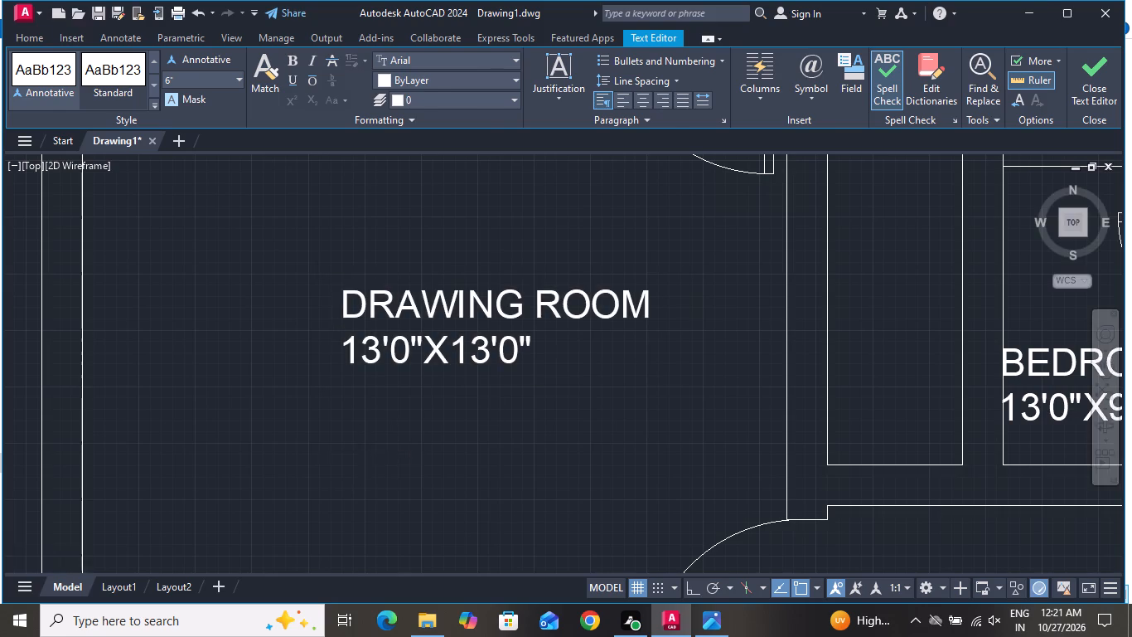
pyautogui.scroll(-3, 317, 450)
pyautogui.scroll(3, 459, 462)
pyautogui.scroll(3, 443, 384)
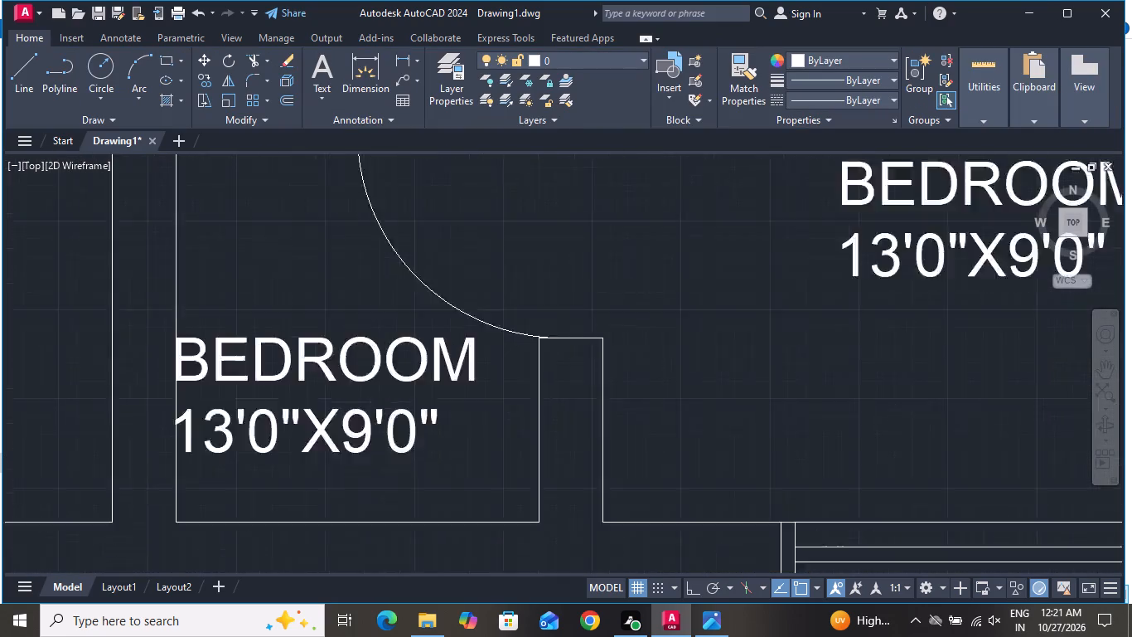
pyautogui.scroll(1, 443, 384)
pyautogui.doubleClick(512, 335)
pyautogui.doubleClick(521, 355)
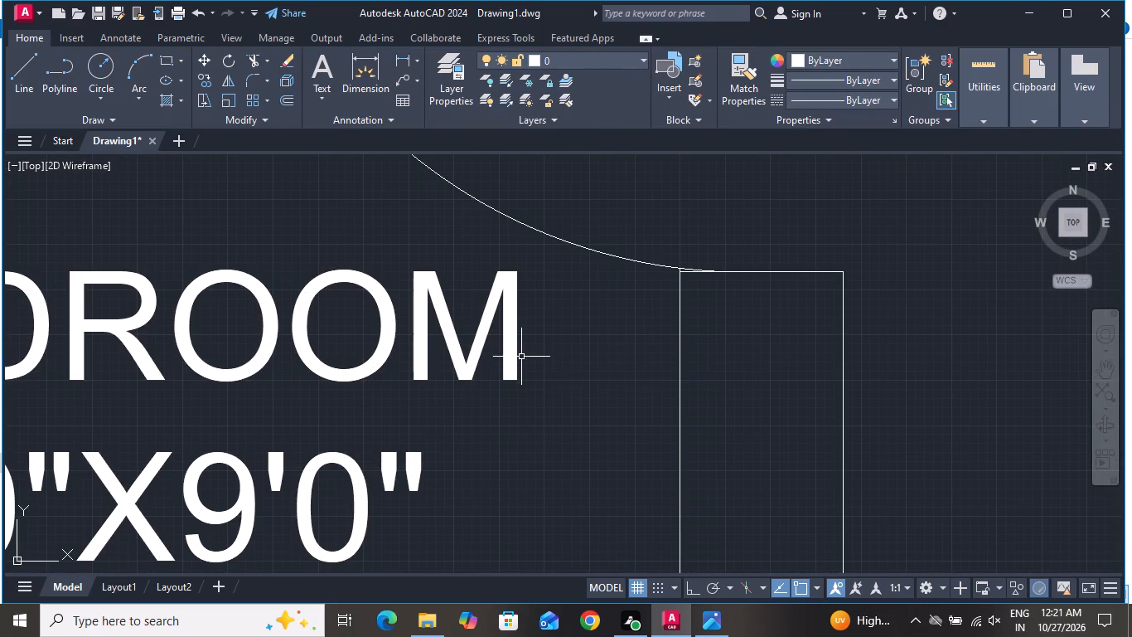
pyautogui.tripleClick(514, 367)
pyautogui.click(511, 369)
pyautogui.scroll(-3, 511, 371)
pyautogui.tripleClick(511, 371)
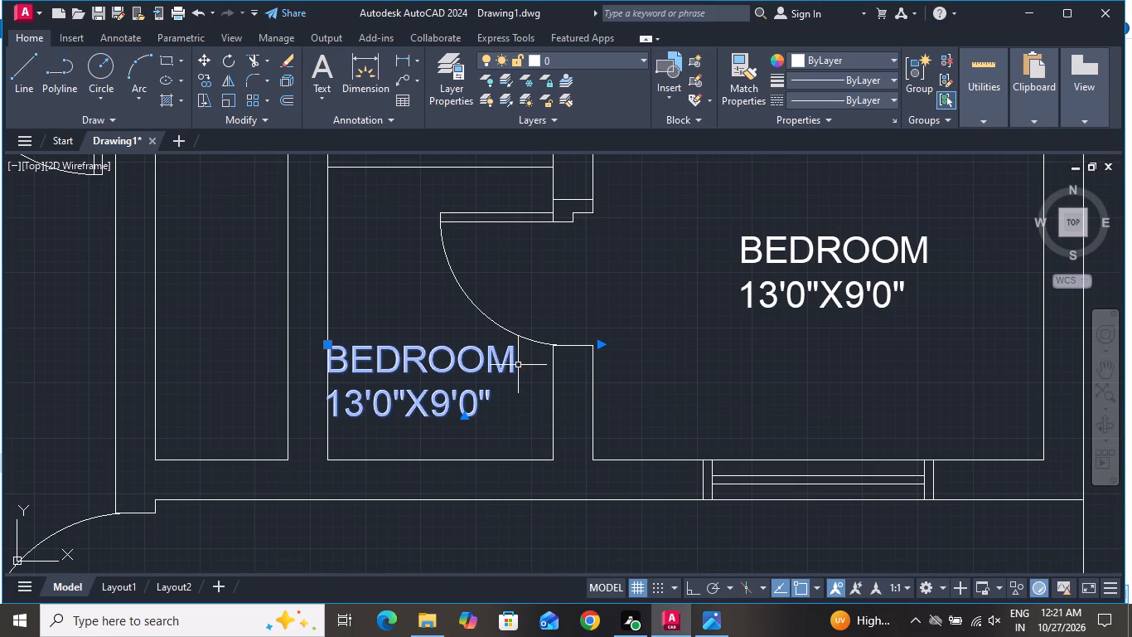
pyautogui.doubleClick(514, 368)
pyautogui.press('BackSpace')
pyautogui.press('BackSpace')
pyautogui.press('BackSpace')
pyautogui.press('BackSpace')
pyautogui.press('BackSpace')
pyautogui.press('BackSpace')
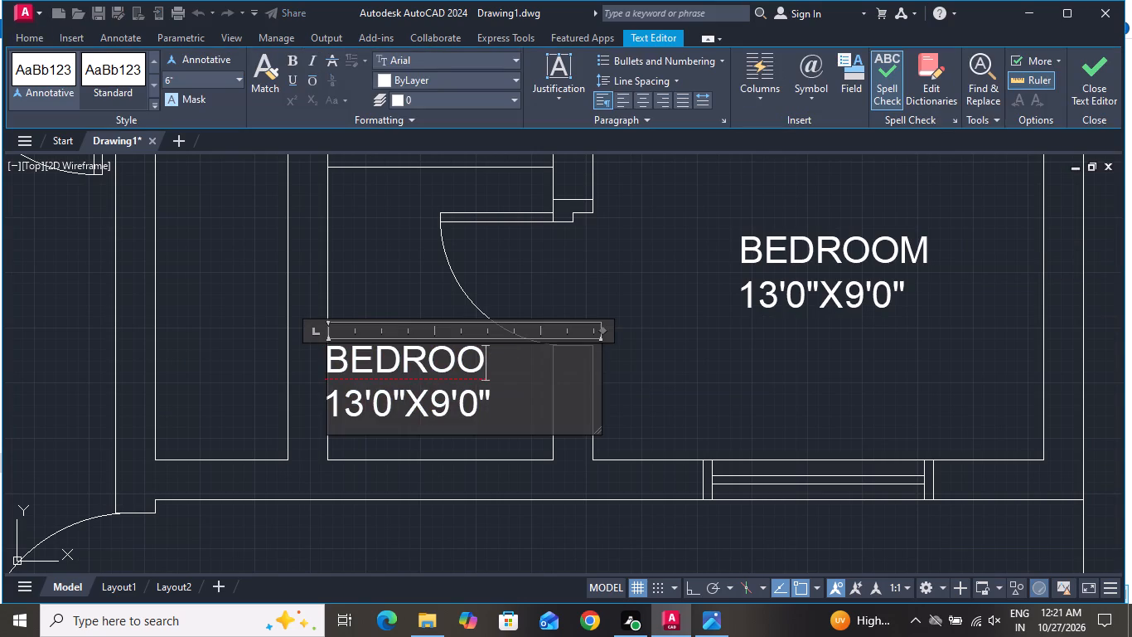
pyautogui.press('BackSpace')
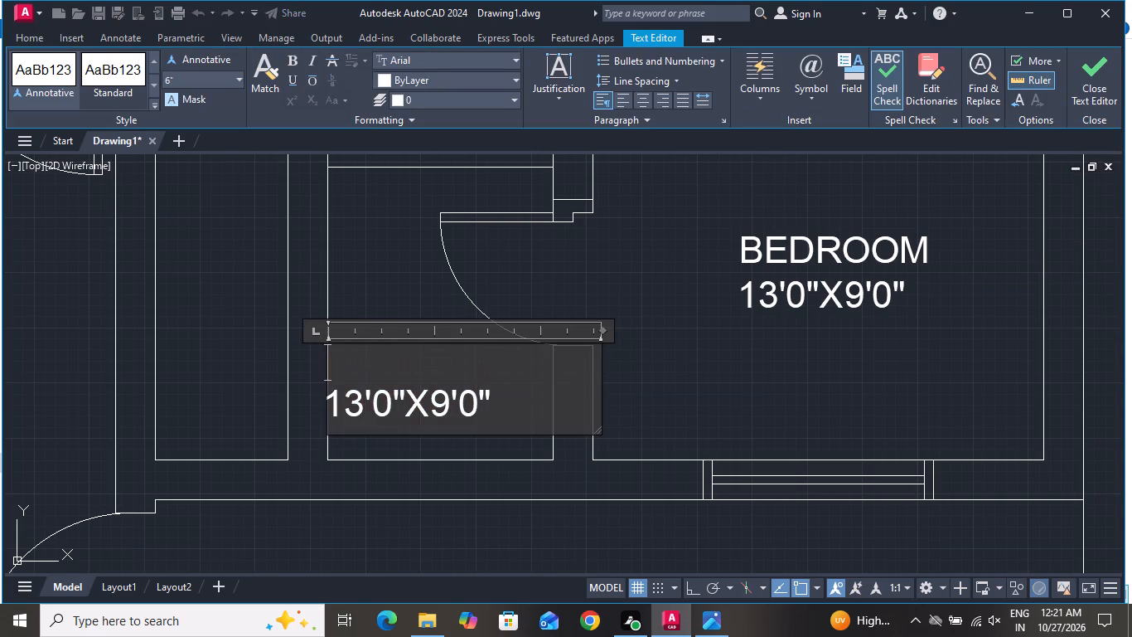
pyautogui.write('STORE')
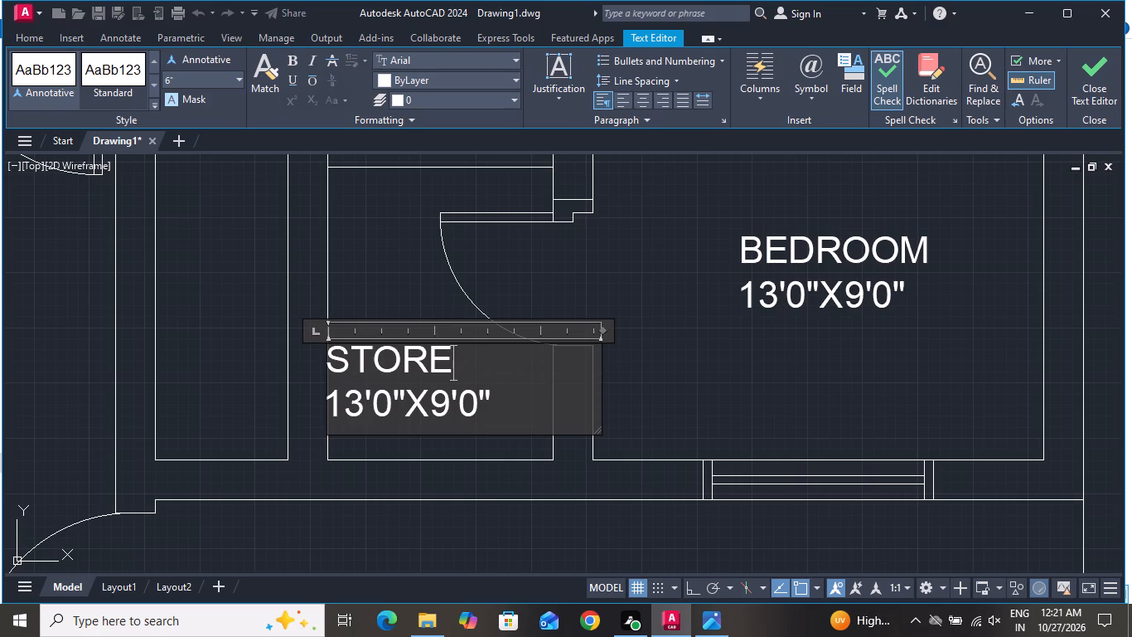
# Replace the STORE label's dimensions line with 4'3"X4'3".
pyautogui.click(508, 406)
pyautogui.press('BackSpace')
pyautogui.press('BackSpace')
pyautogui.press('BackSpace')
pyautogui.press('BackSpace')
pyautogui.press('BackSpace')
pyautogui.press('BackSpace')
pyautogui.press('BackSpace')
pyautogui.press('BackSpace')
pyautogui.press('BackSpace')
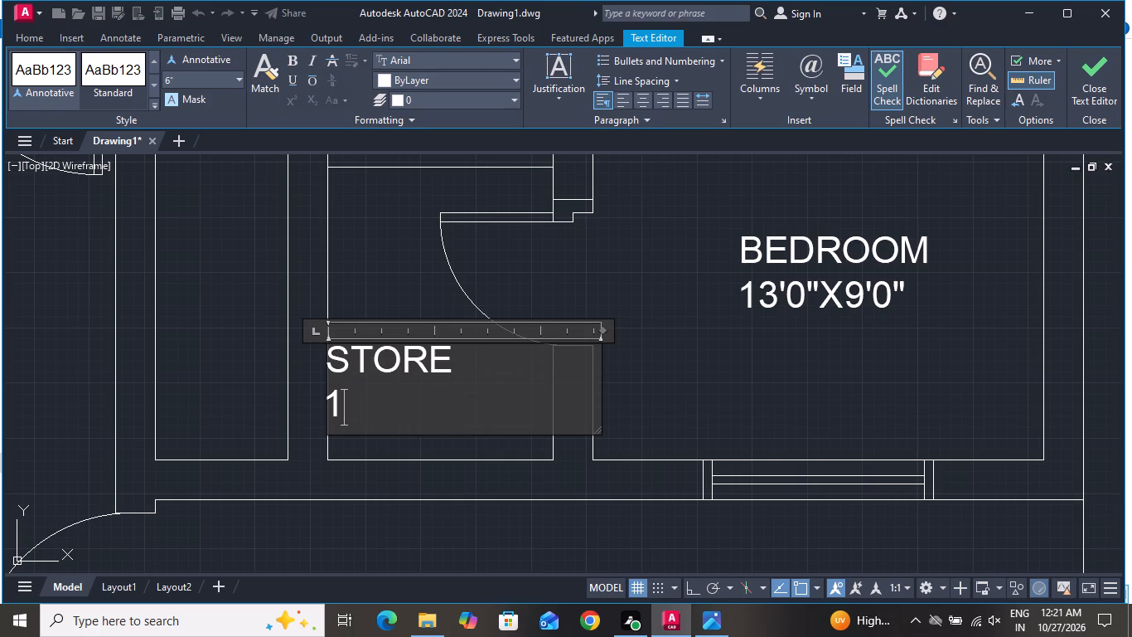
pyautogui.press('BackSpace')
pyautogui.write("4'")
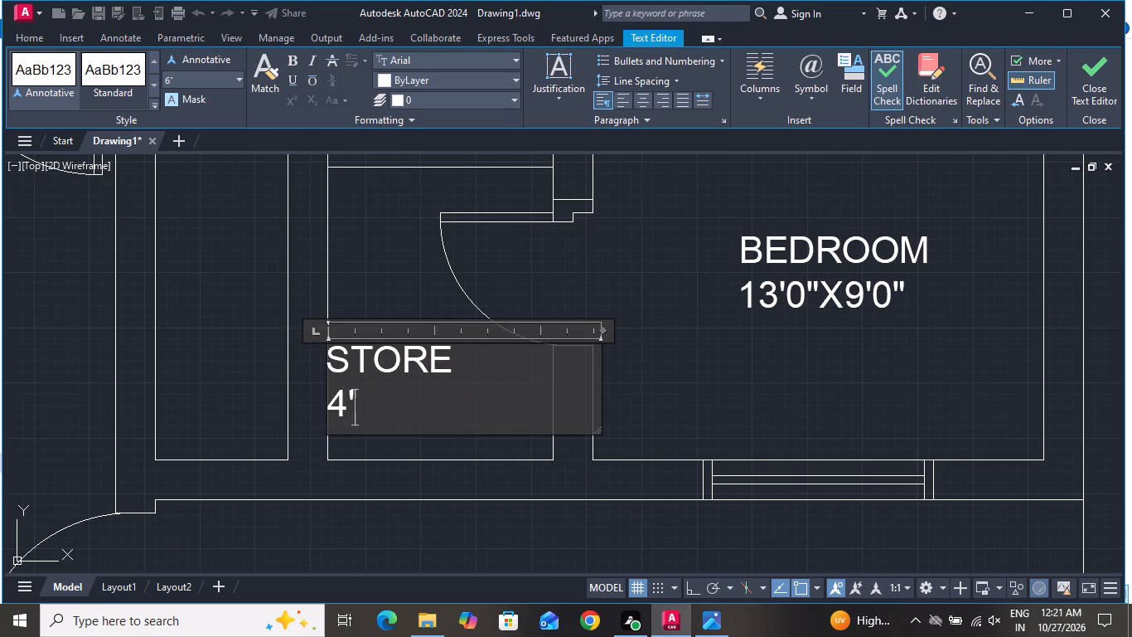
pyautogui.press('3')
pyautogui.hotkey('shift', '"')
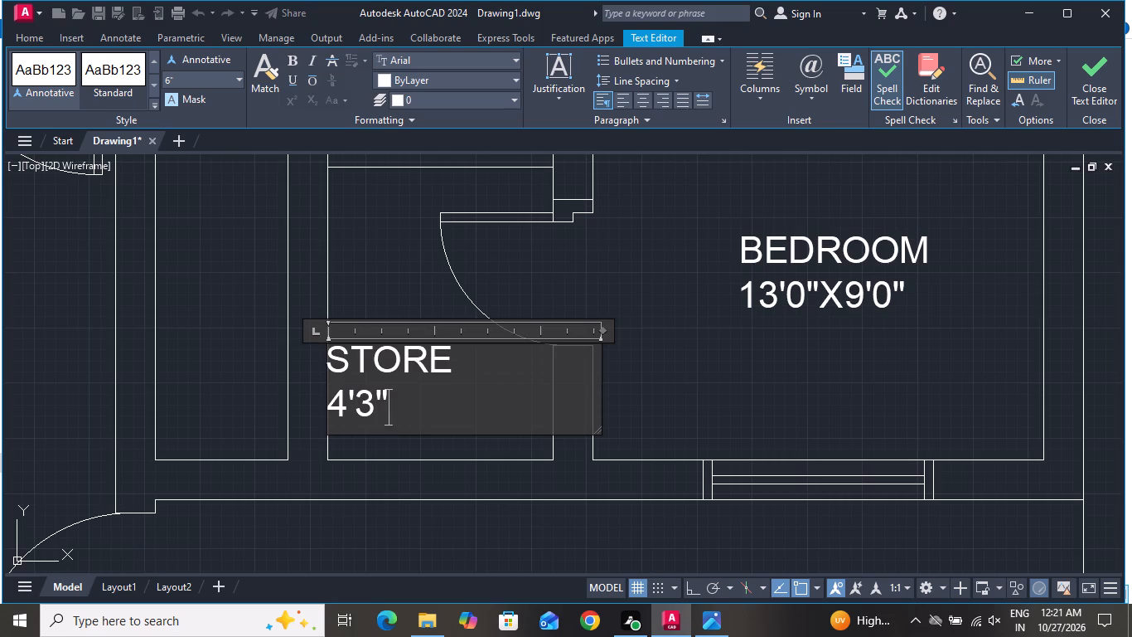
pyautogui.press('x')
pyautogui.write("4'3")
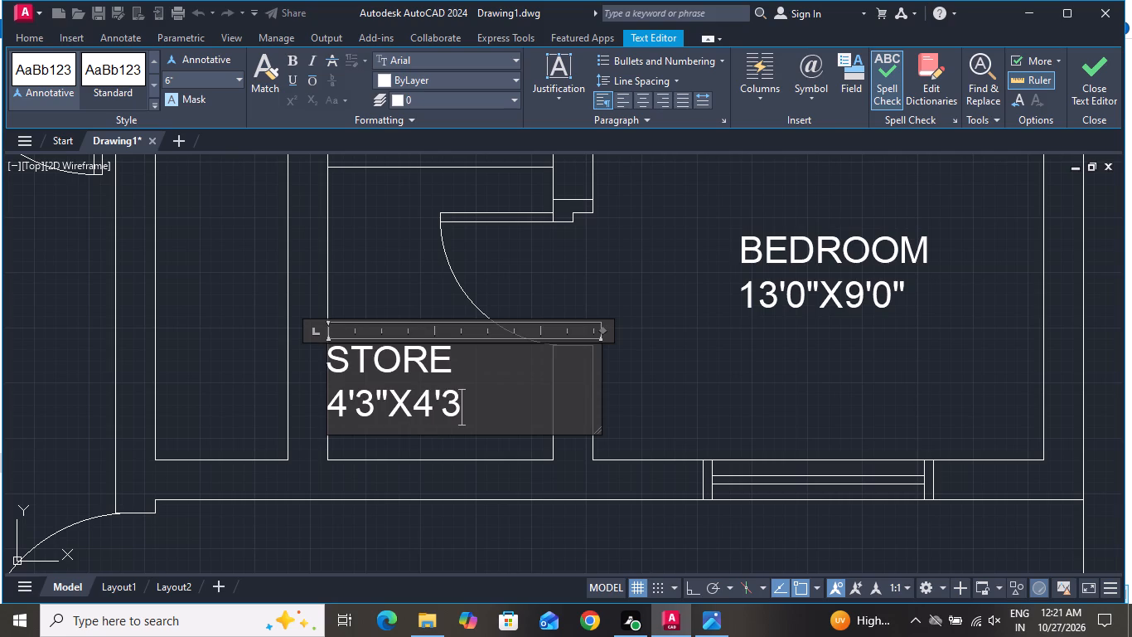
pyautogui.hotkey('shift', '"')
pyautogui.click(363, 289)
# Move the STORE label slightly east so it sits inside the store room, clear of its west wall.
pyautogui.click(358, 357)
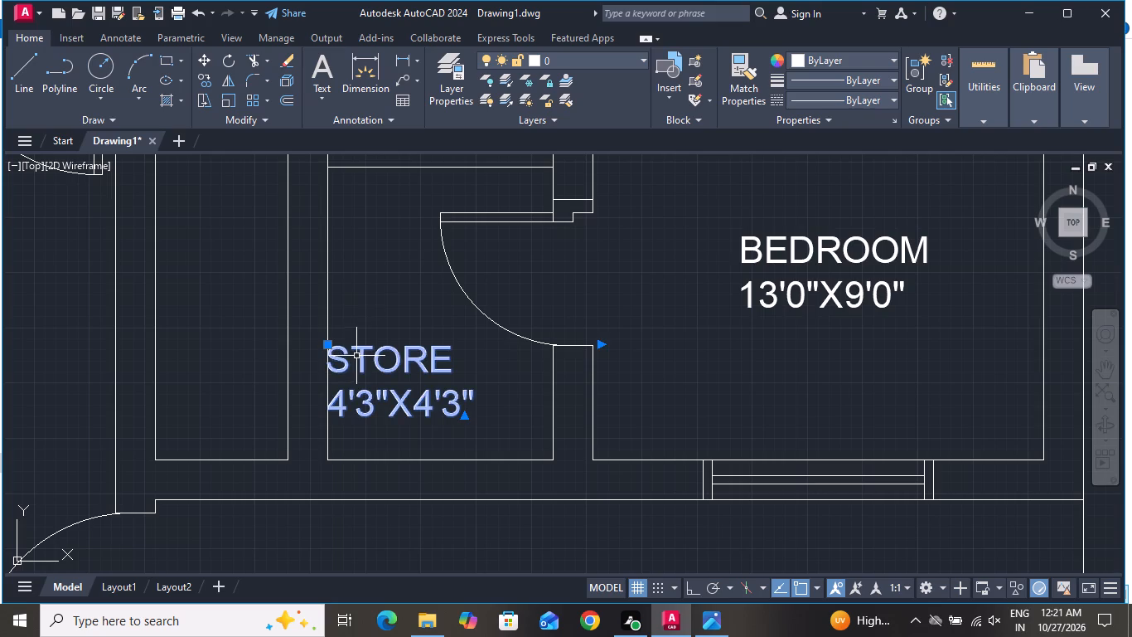
pyautogui.click(201, 58)
pyautogui.click(377, 375)
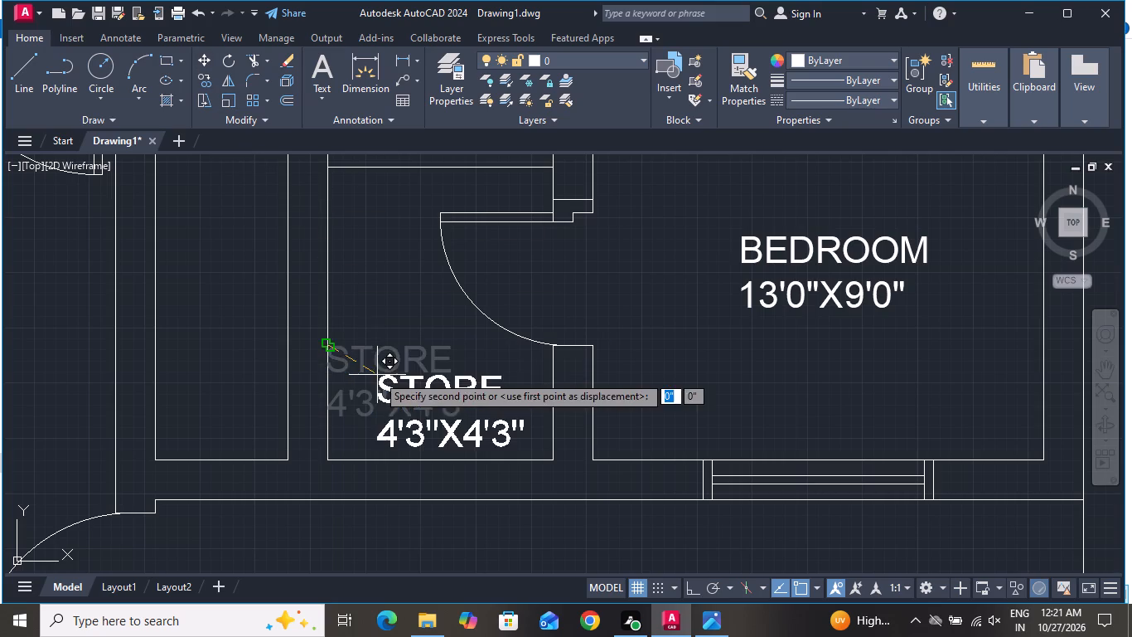
pyautogui.click(384, 360)
# Rename the BEDROOM label in the southeast room beside the store as KITCHEN.
pyautogui.scroll(-3, 384, 425)
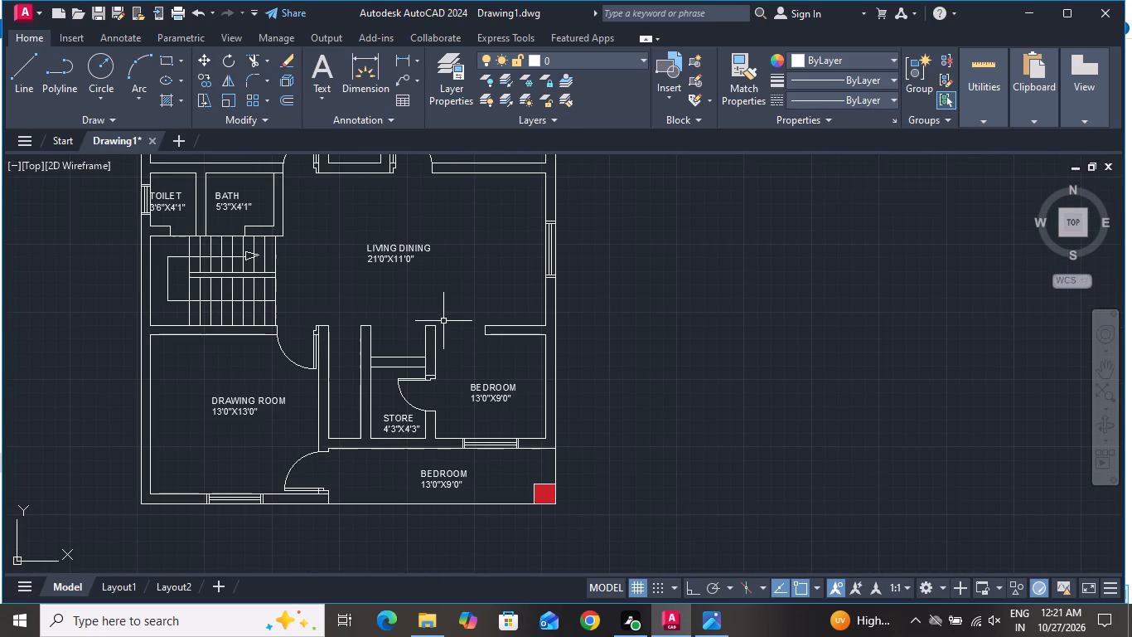
pyautogui.scroll(-1, 421, 357)
pyautogui.scroll(4, 482, 383)
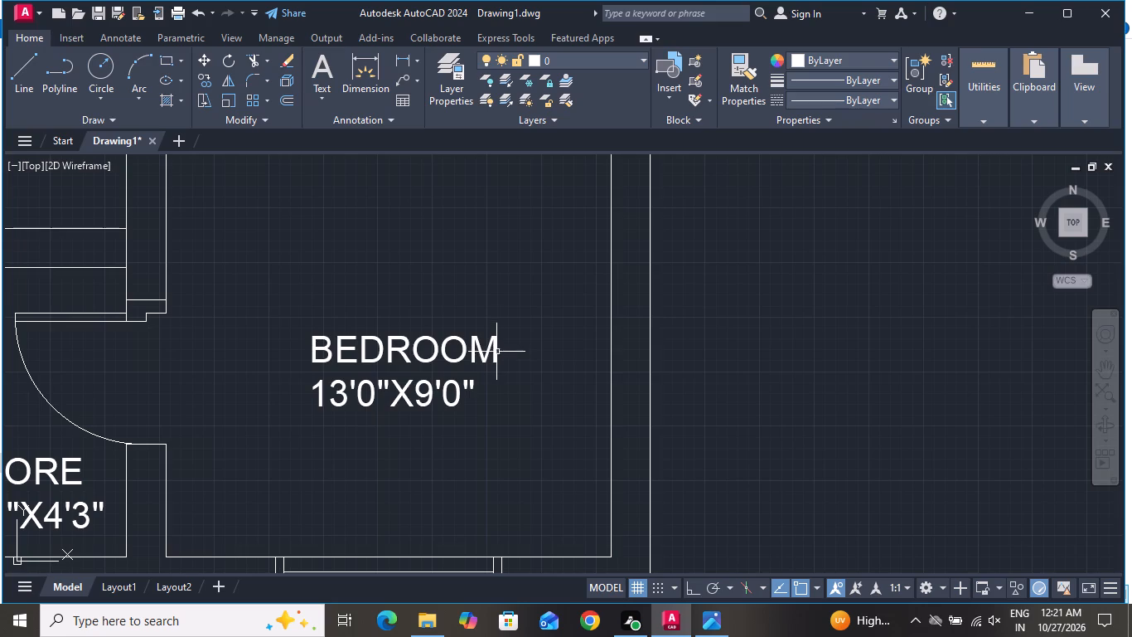
pyautogui.doubleClick(496, 352)
pyautogui.press('BackSpace')
pyautogui.press('BackSpace')
pyautogui.press('BackSpace')
pyautogui.press('BackSpace')
pyautogui.press('BackSpace')
pyautogui.press('BackSpace')
pyautogui.press('BackSpace')
pyautogui.press('BackSpace')
pyautogui.press('BackSpace')
pyautogui.press('BackSpace')
pyautogui.press('BackSpace')
pyautogui.press('BackSpace')
pyautogui.press('BackSpace')
pyautogui.press('BackSpace')
pyautogui.press('BackSpace')
pyautogui.press('BackSpace')
pyautogui.press('BackSpace')
pyautogui.press('BackSpace')
pyautogui.press('BackSpace')
pyautogui.press('BackSpace')
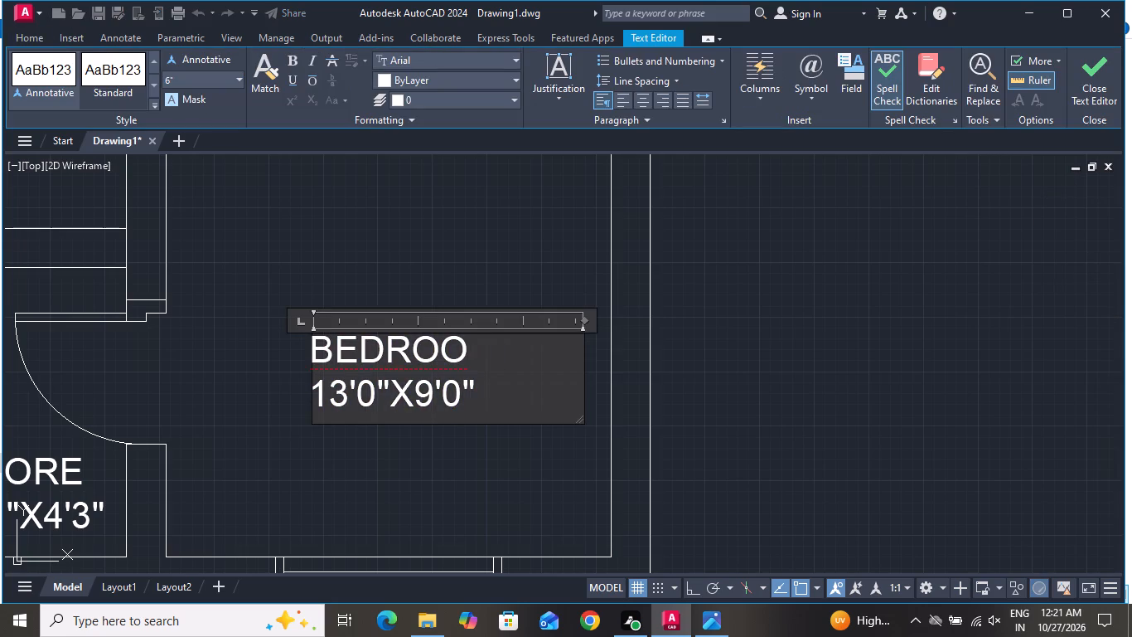
pyautogui.write('KITCHE')
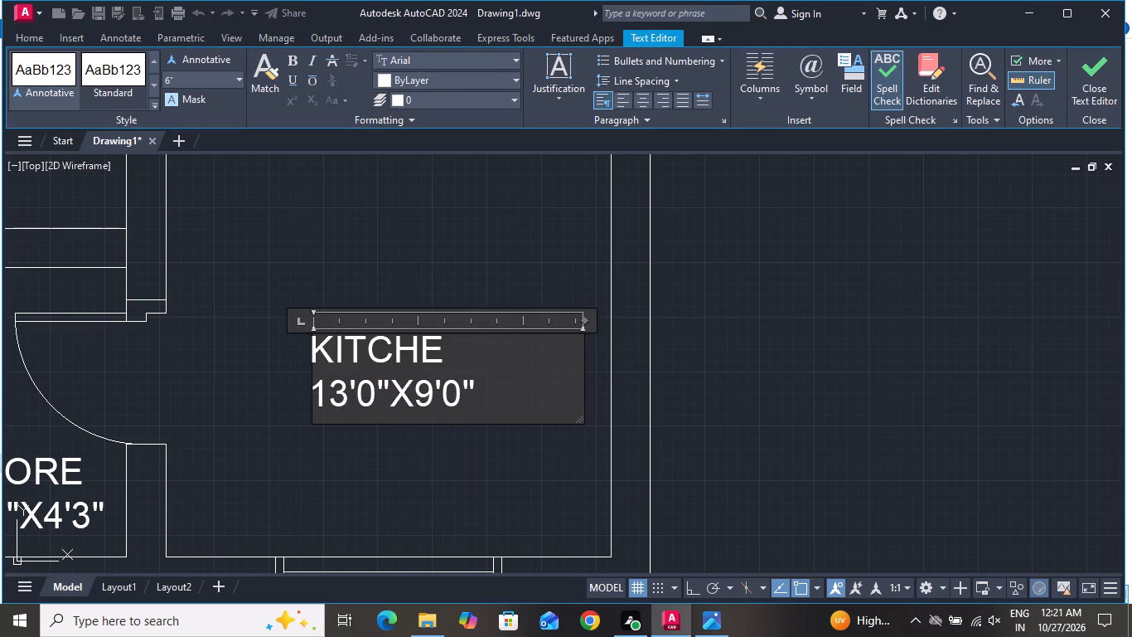
pyautogui.press('n')
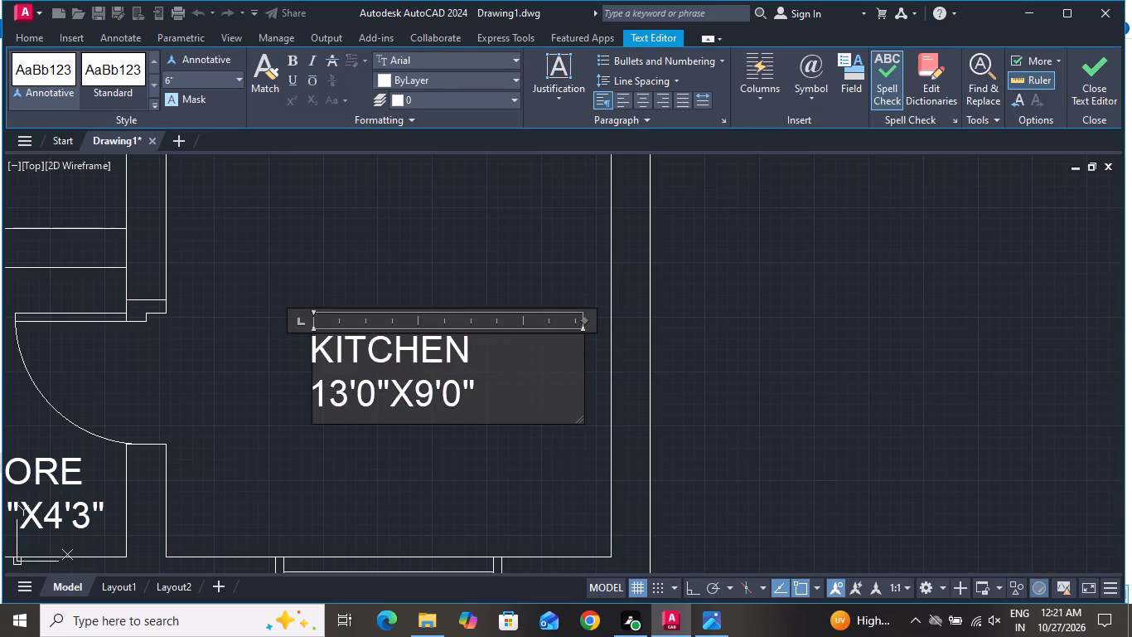
# Replace the KITCHEN label's dimensions line with 8'6"X8'0".
pyautogui.click(502, 392)
pyautogui.press('BackSpace')
pyautogui.press('BackSpace')
pyautogui.press('BackSpace')
pyautogui.press('BackSpace')
pyautogui.press('BackSpace')
pyautogui.press('BackSpace')
pyautogui.press('BackSpace')
pyautogui.press('BackSpace')
pyautogui.press('BackSpace')
pyautogui.press('BackSpace')
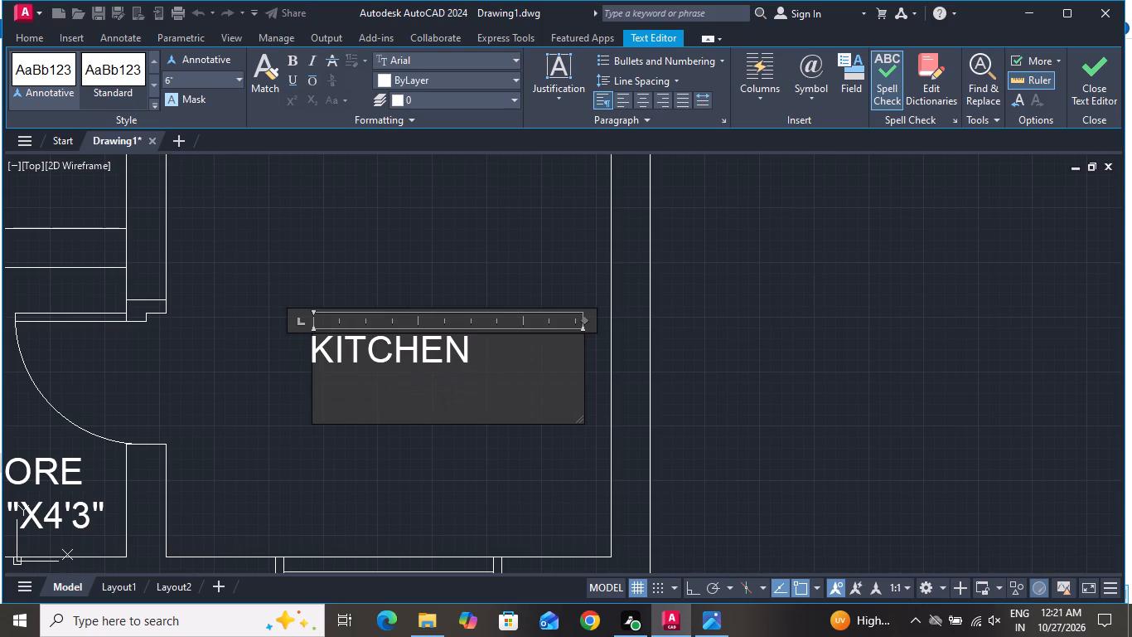
pyautogui.press('8')
pyautogui.write("'6")
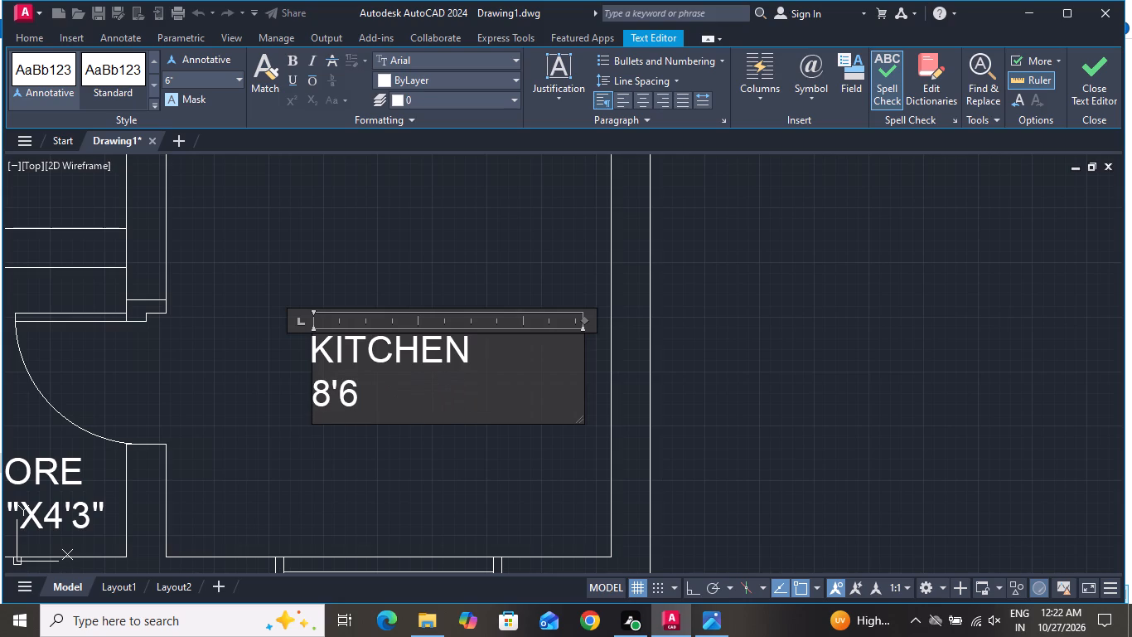
pyautogui.hotkey('shift', '"')
pyautogui.press('x')
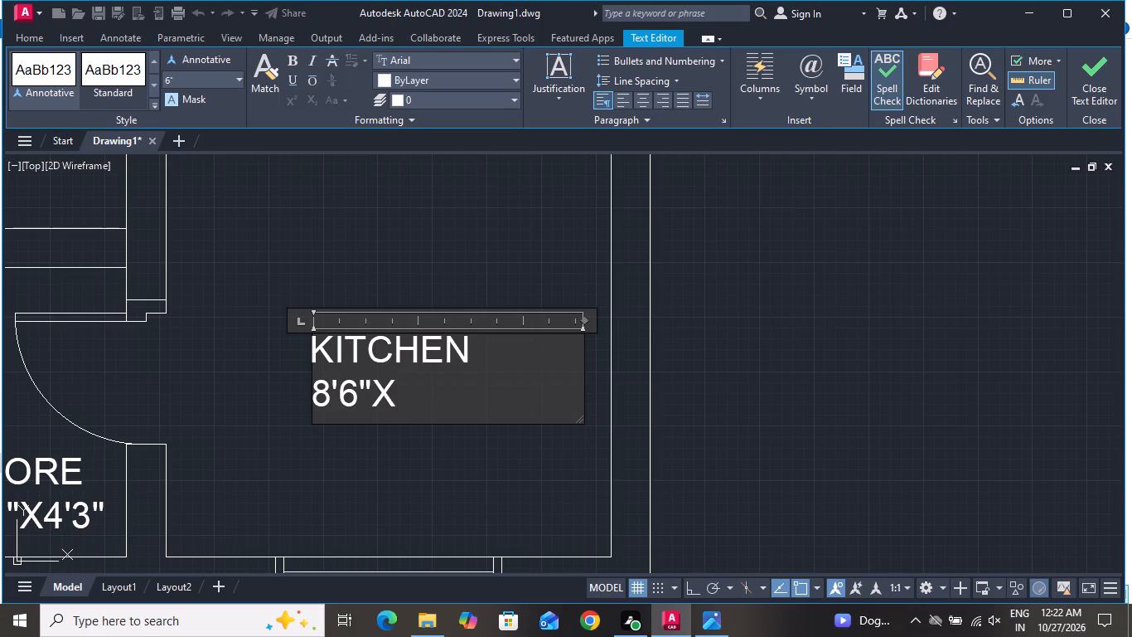
pyautogui.press('8')
pyautogui.write("'0")
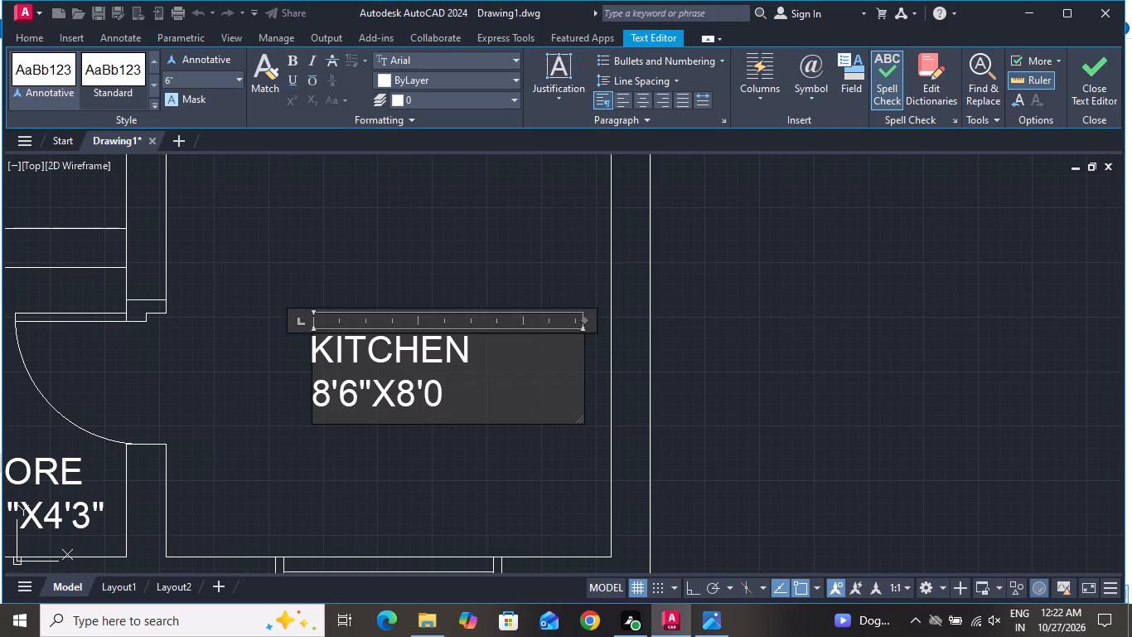
pyautogui.hotkey('shift', '"')
pyautogui.click(401, 473)
# Rename the BEDROOM label in the long strip south of the store and kitchen as VERANDHA.
pyautogui.scroll(-4, 389, 403)
pyautogui.scroll(1, 360, 451)
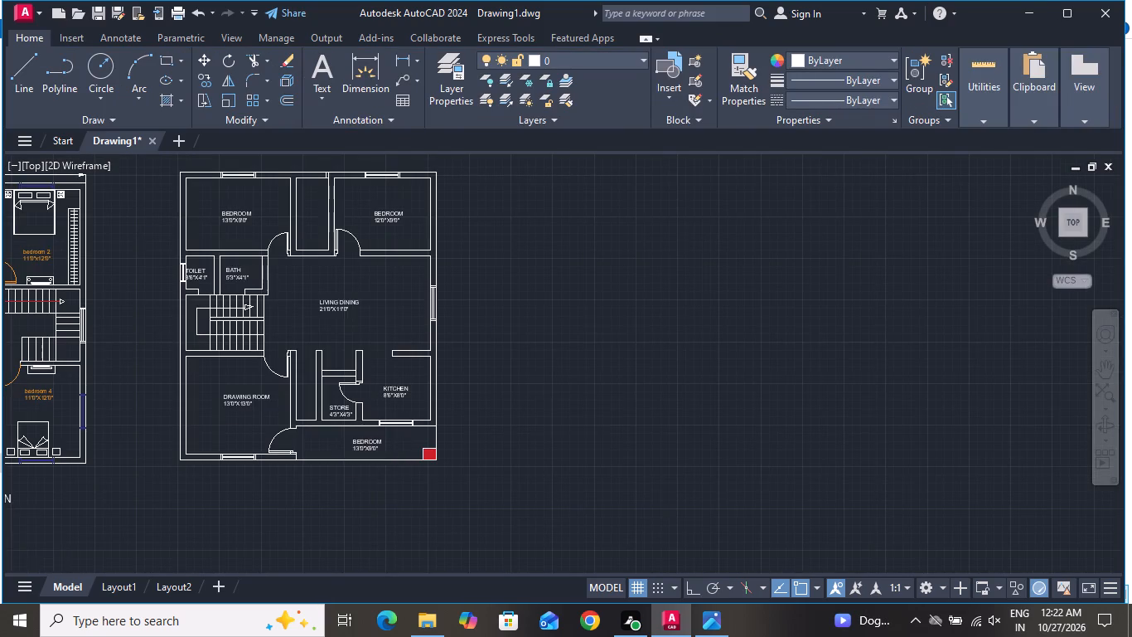
pyautogui.scroll(2, 360, 451)
pyautogui.doubleClick(437, 416)
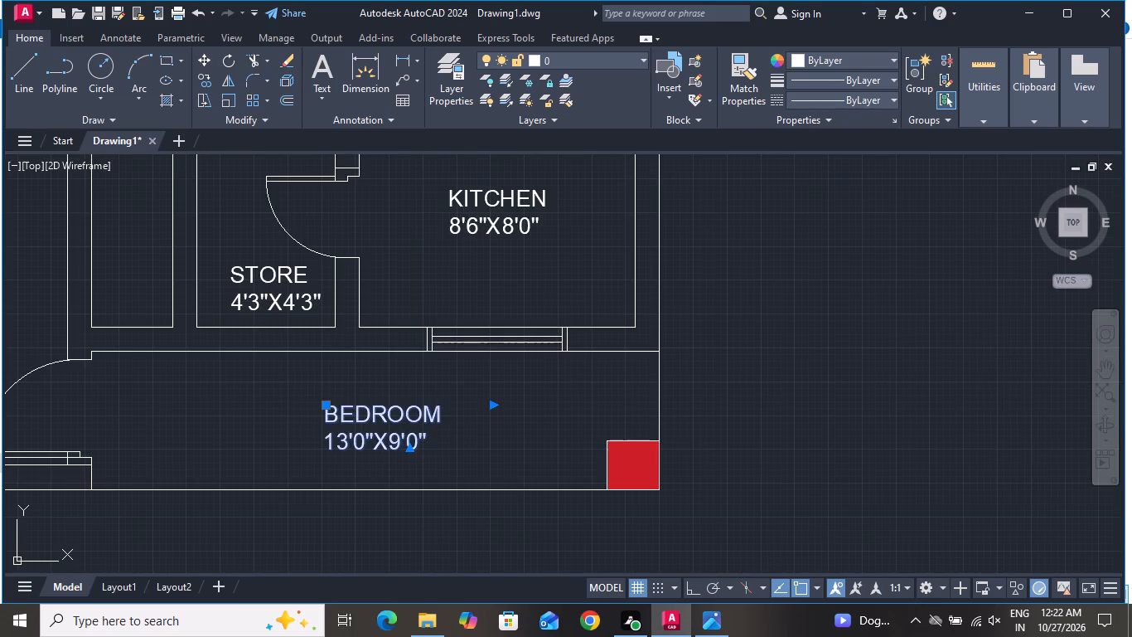
pyautogui.press('BackSpace')
pyautogui.press('BackSpace')
pyautogui.press('BackSpace')
pyautogui.press('BackSpace')
pyautogui.press('BackSpace')
pyautogui.press('BackSpace')
pyautogui.press('BackSpace')
pyautogui.press('BackSpace')
pyautogui.press('BackSpace')
pyautogui.press('BackSpace')
pyautogui.press('BackSpace')
pyautogui.press('BackSpace')
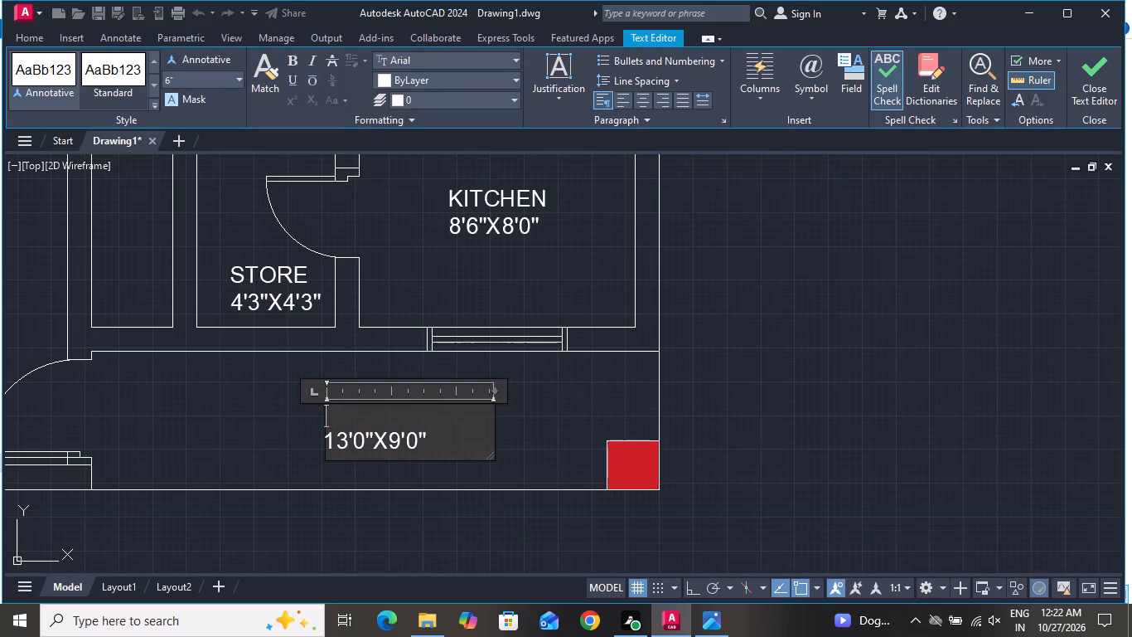
pyautogui.write('VER')
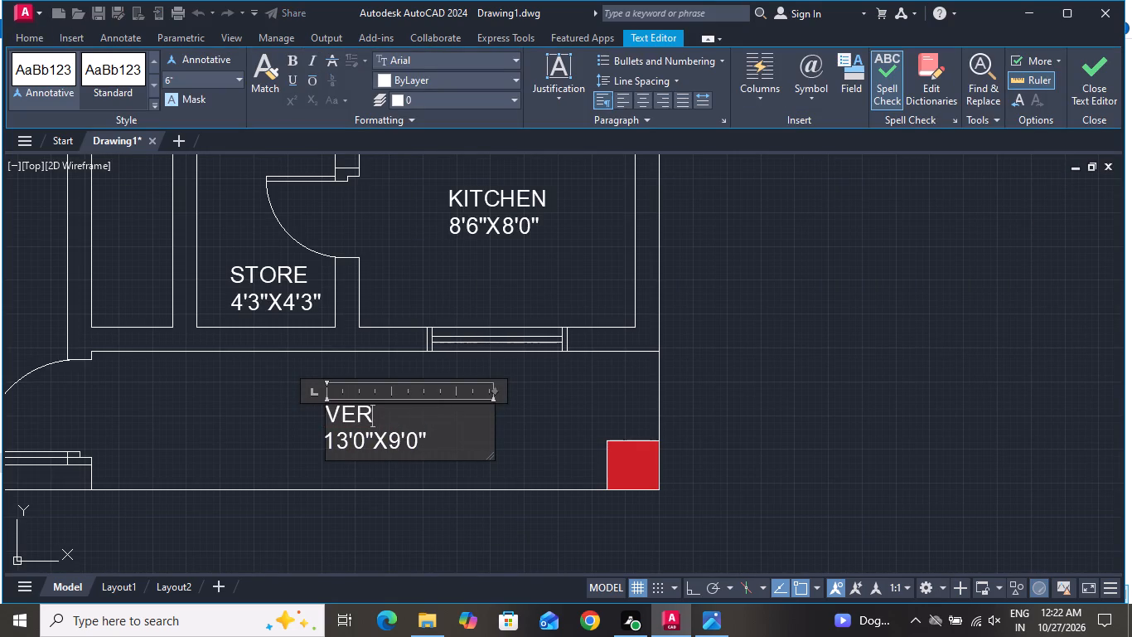
pyautogui.write('ANDH')
pyautogui.press('a')
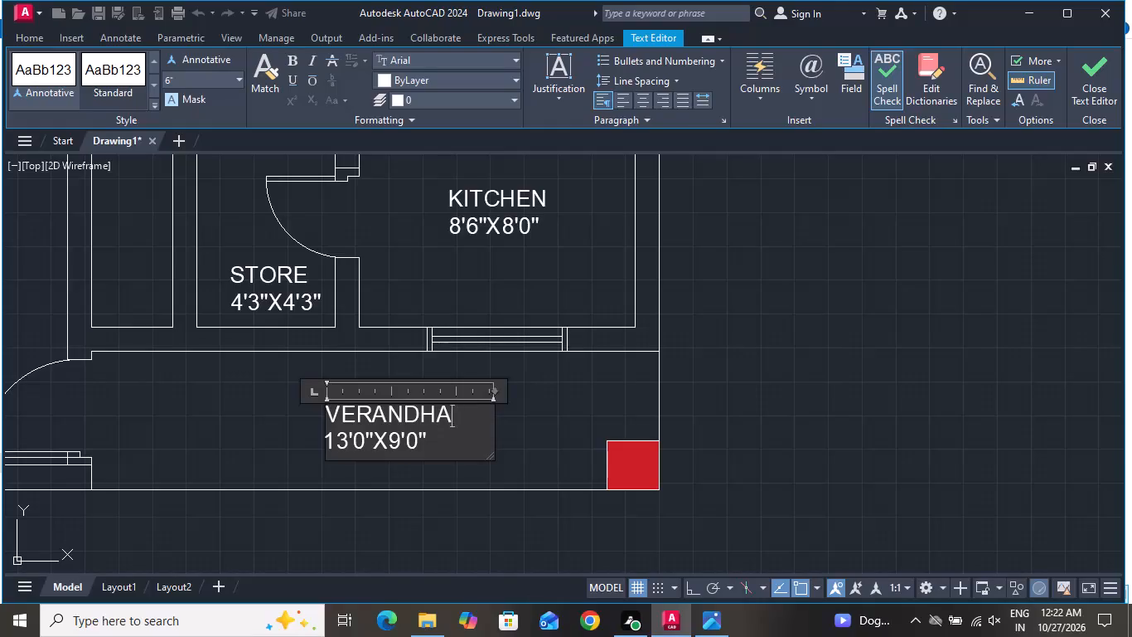
# Replace the VERANDHA label's dimensions line with 5'0"X17'6".
pyautogui.click(442, 439)
pyautogui.press('BackSpace')
pyautogui.press('BackSpace')
pyautogui.press('BackSpace')
pyautogui.press('BackSpace')
pyautogui.press('BackSpace')
pyautogui.press('BackSpace')
pyautogui.press('BackSpace')
pyautogui.press('BackSpace')
pyautogui.press('BackSpace')
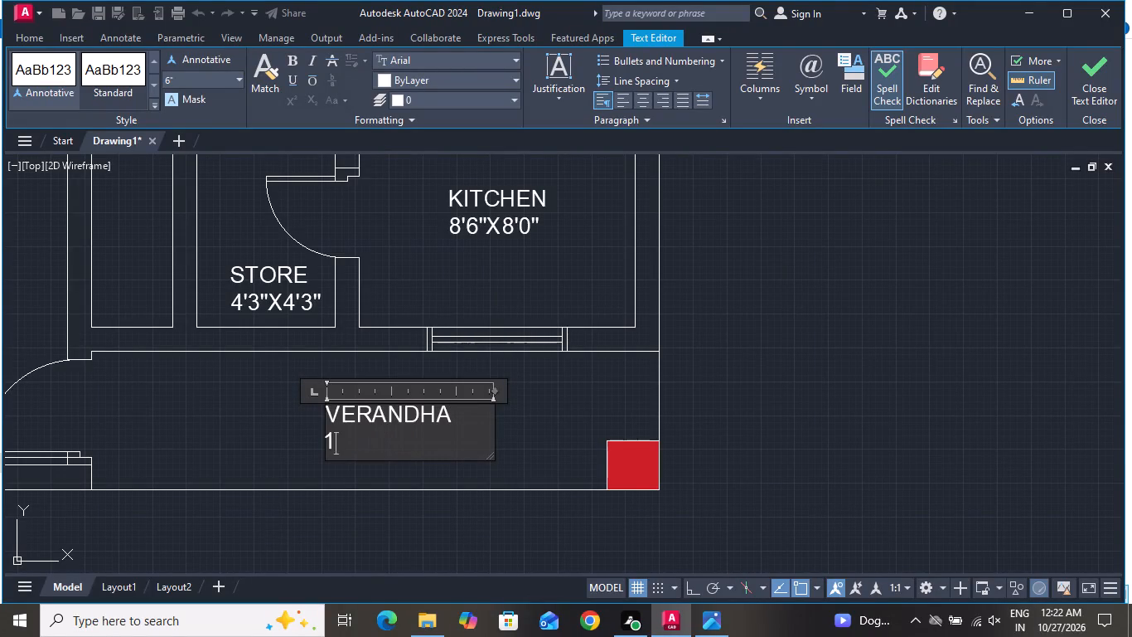
pyautogui.press('BackSpace')
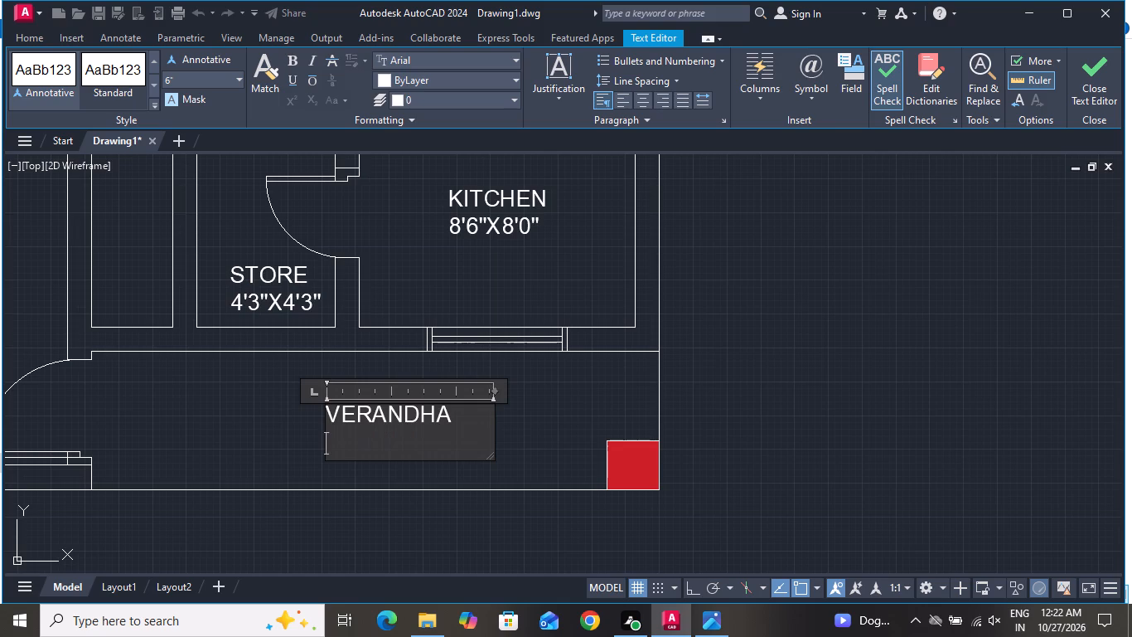
pyautogui.write("5'0")
pyautogui.write('"X')
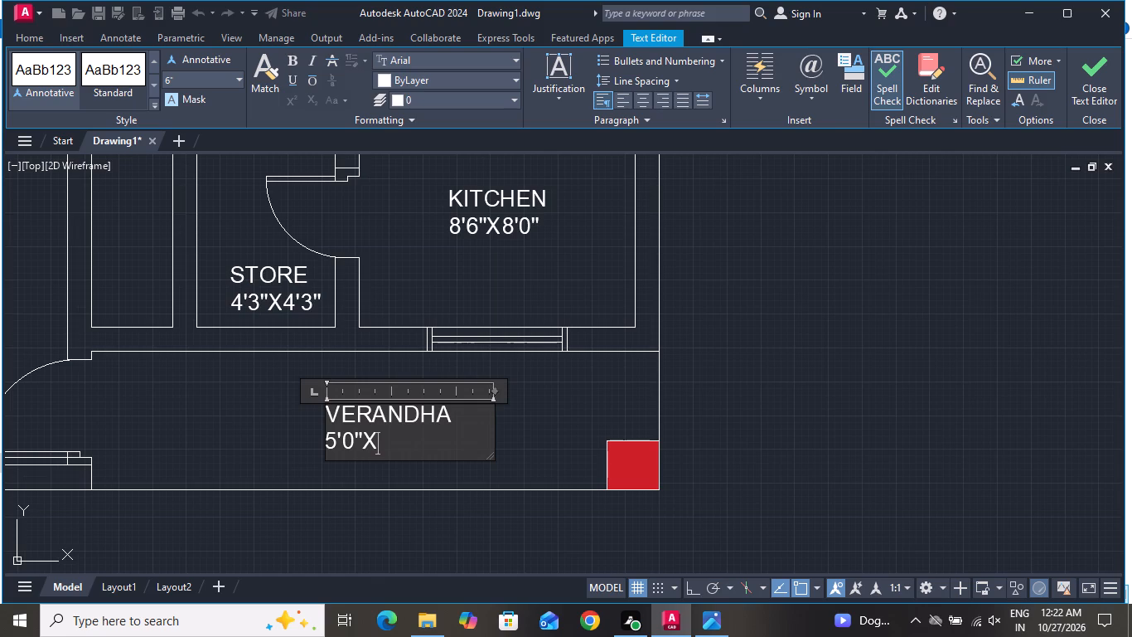
pyautogui.write("17'6")
pyautogui.hotkey('shift', '"')
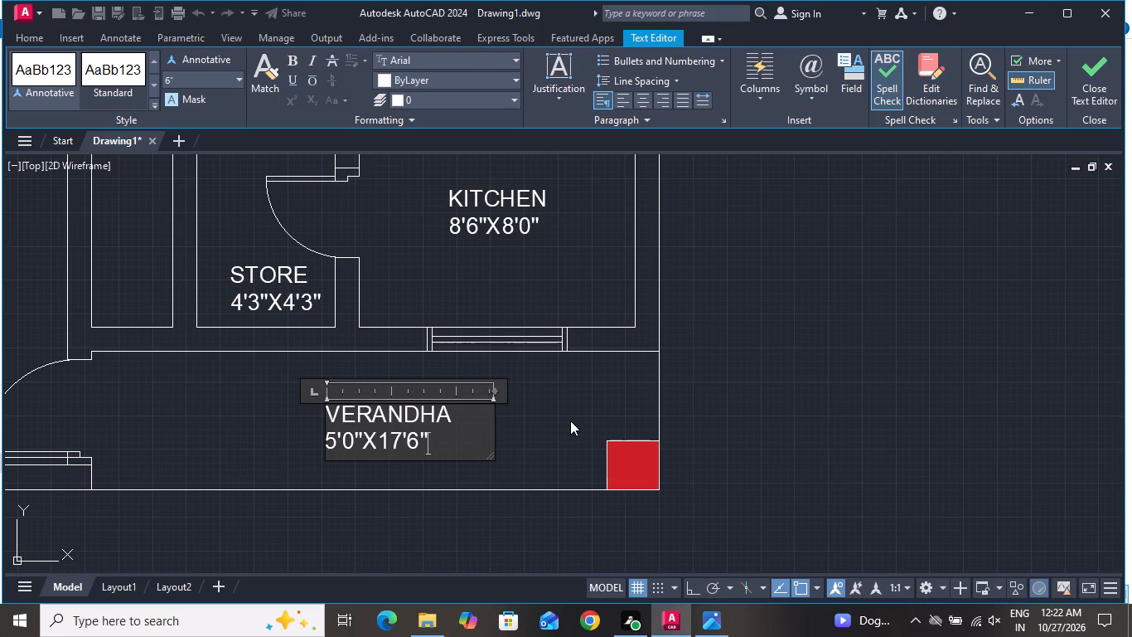
pyautogui.click(572, 421)
# Offset the short jamb line in the north wall, between the two bedrooms, 2' west to mark the door opening.
pyautogui.scroll(-3, 563, 437)
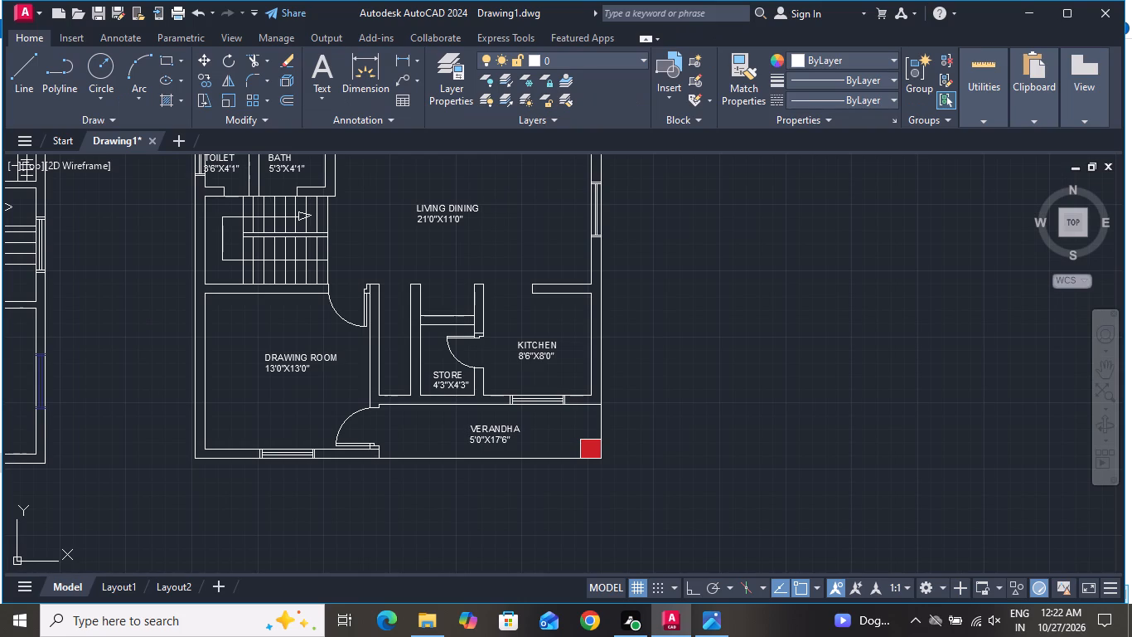
pyautogui.scroll(-4, 560, 442)
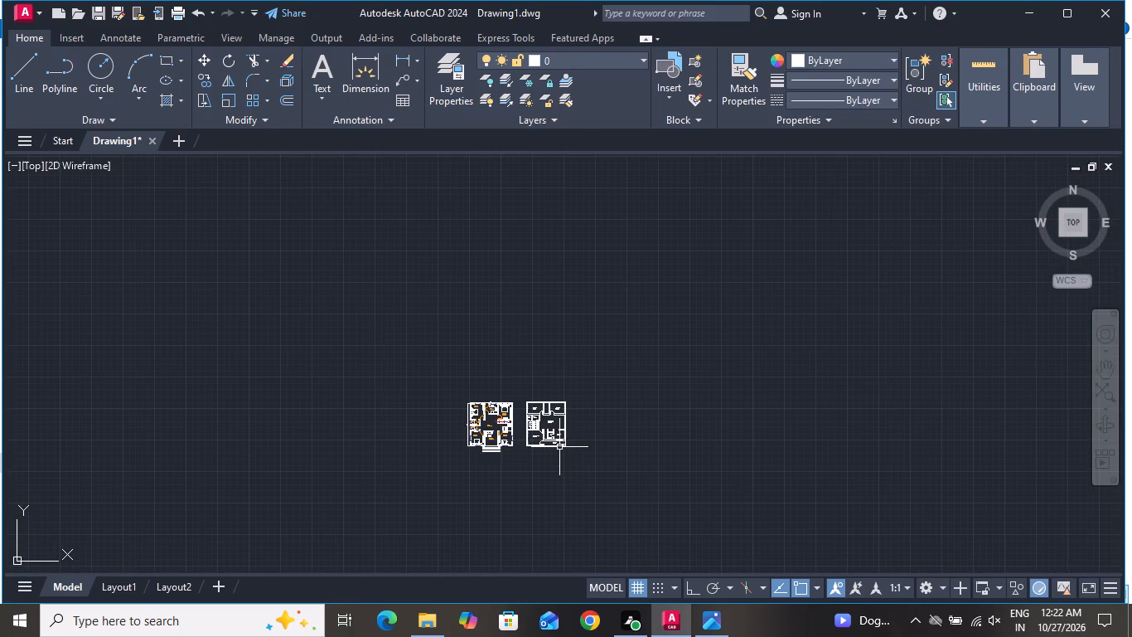
pyautogui.scroll(-1, 559, 447)
pyautogui.scroll(5, 553, 437)
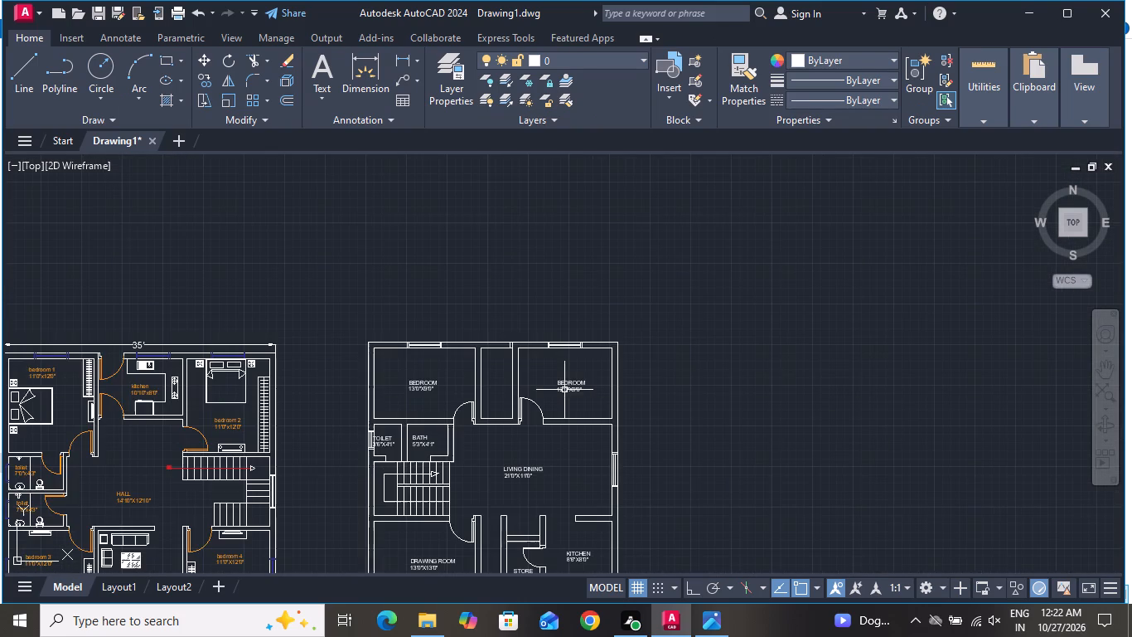
pyautogui.scroll(2, 509, 345)
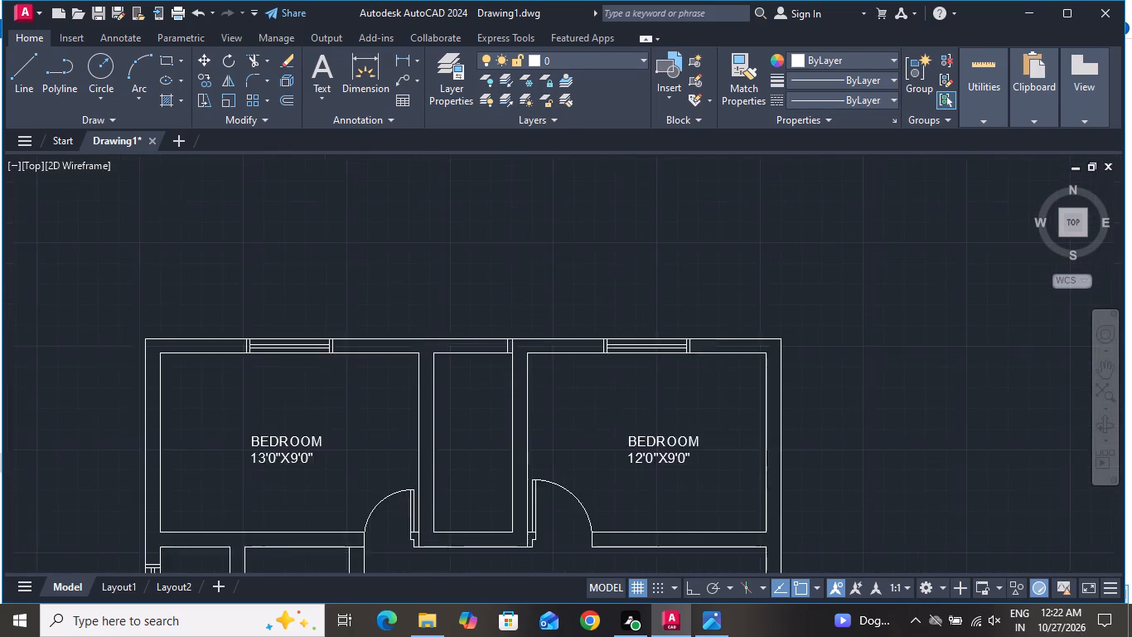
pyautogui.scroll(3, 506, 340)
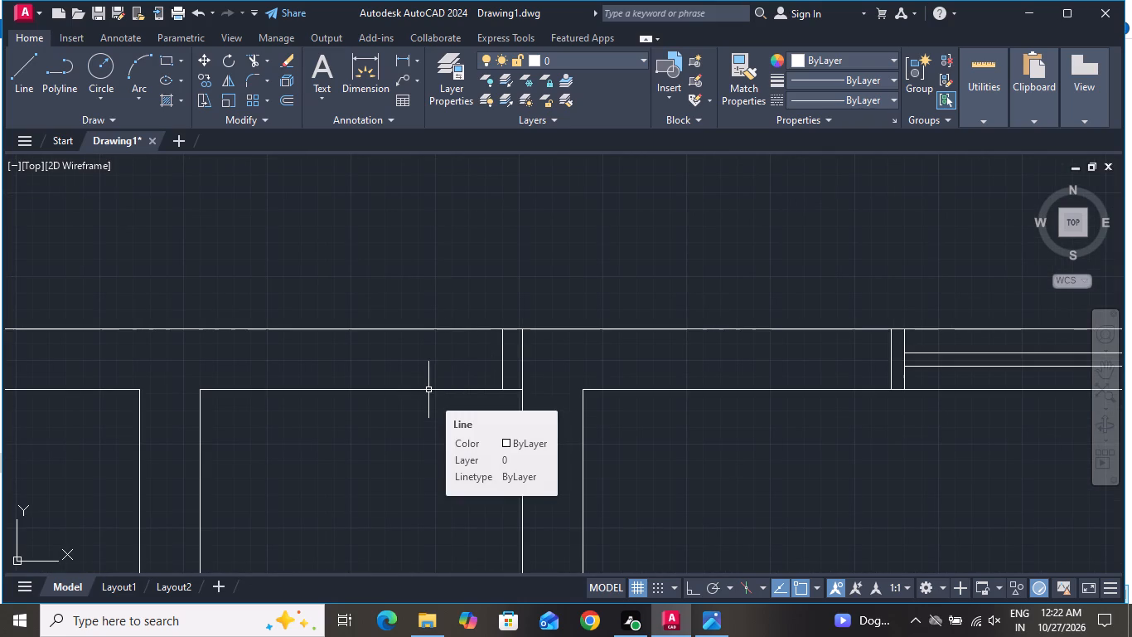
pyautogui.press('2')
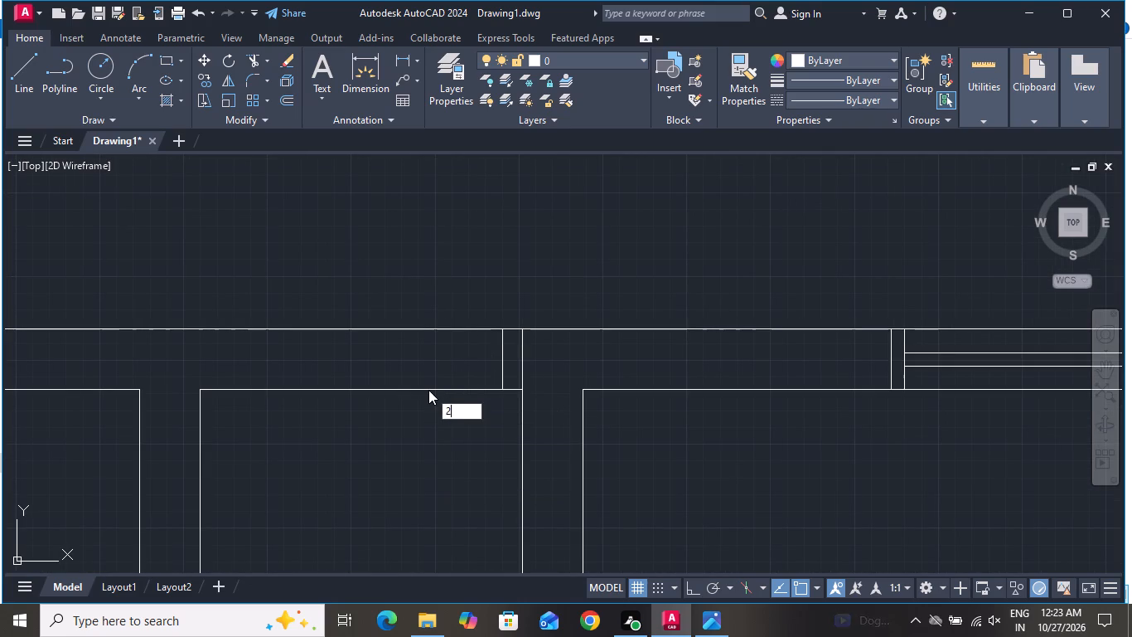
pyautogui.press('Escape')
pyautogui.write("O 2'")
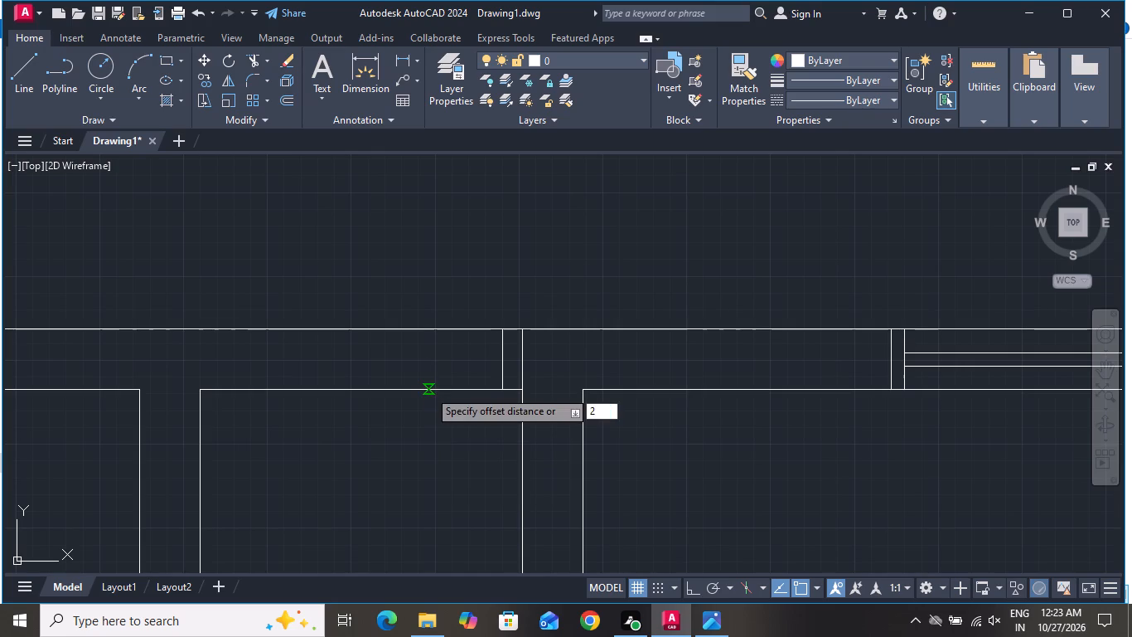
pyautogui.press('Return')
pyautogui.click(502, 344)
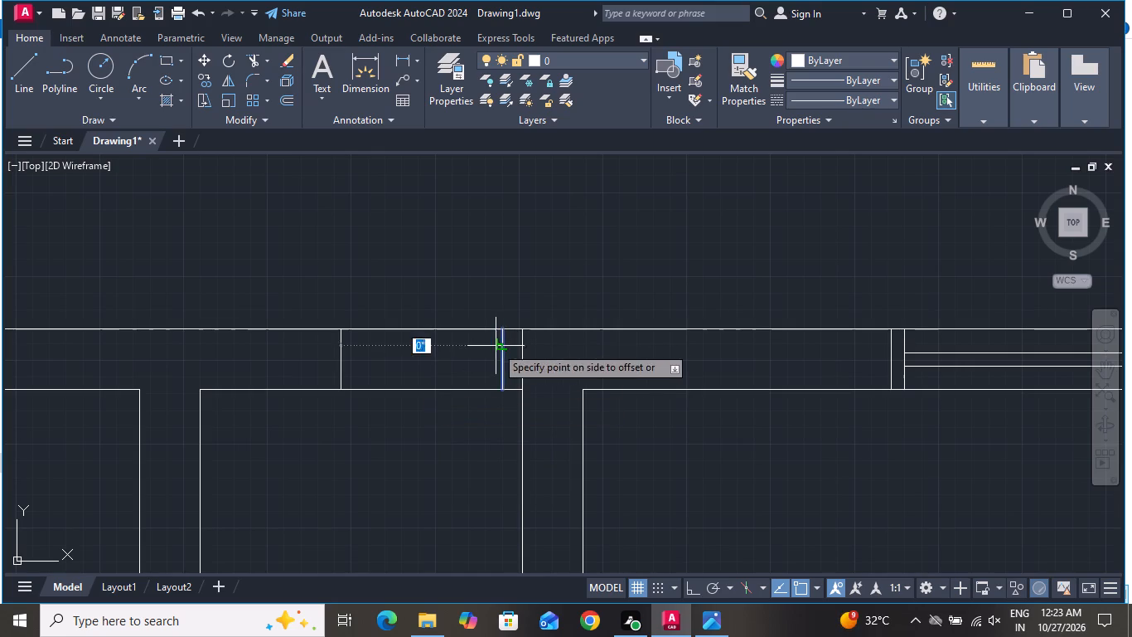
pyautogui.click(471, 357)
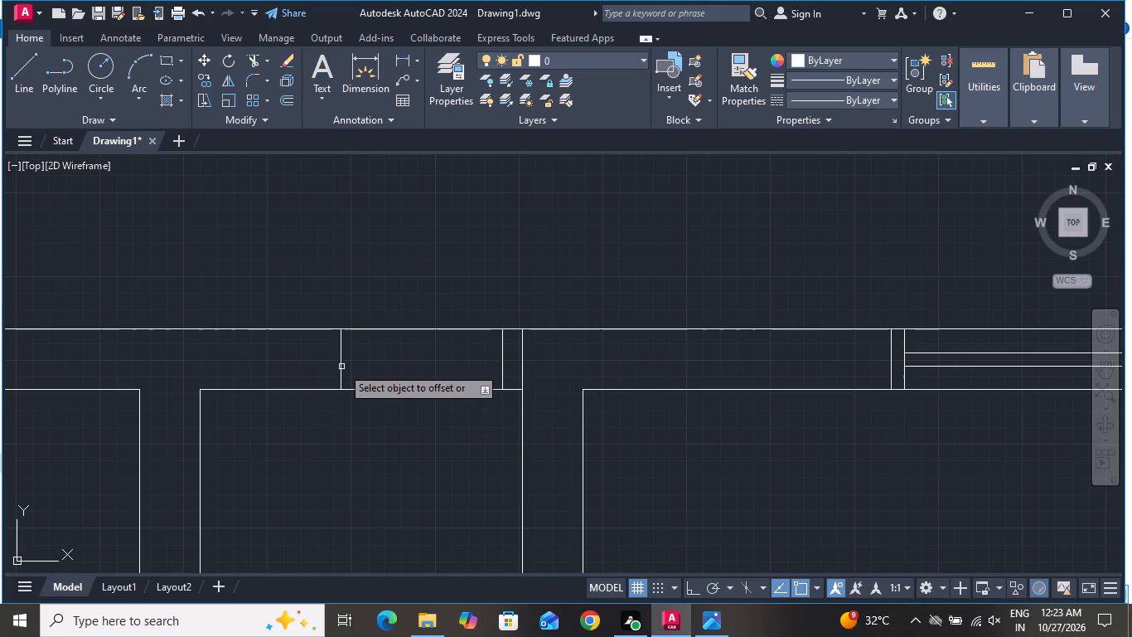
pyautogui.click(341, 367)
pyautogui.rightClick(362, 427)
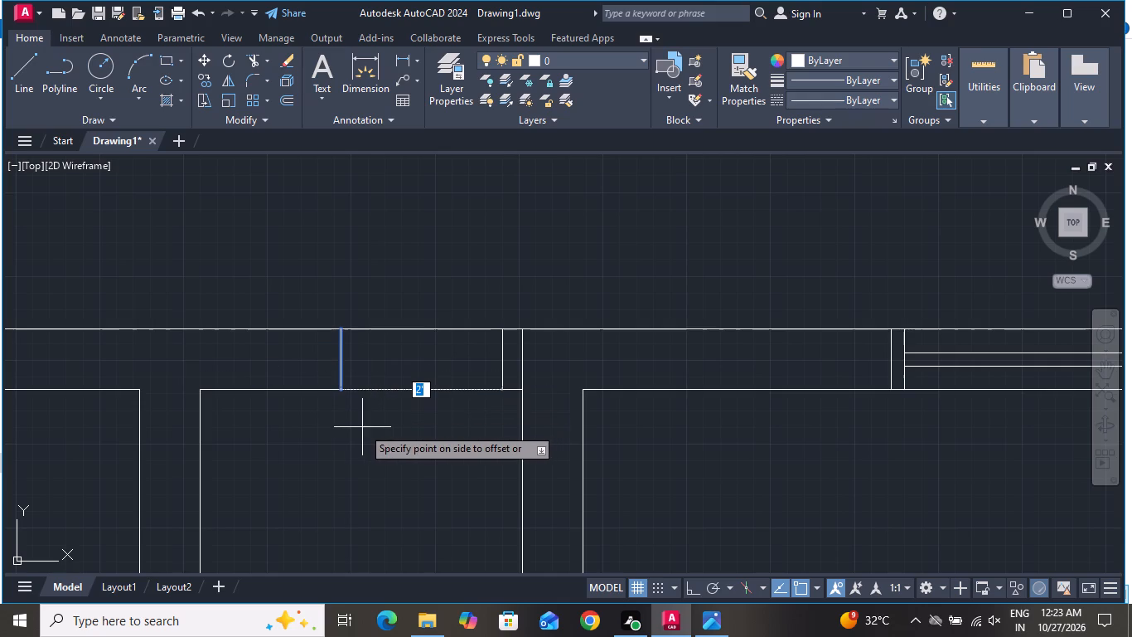
pyautogui.click(419, 241)
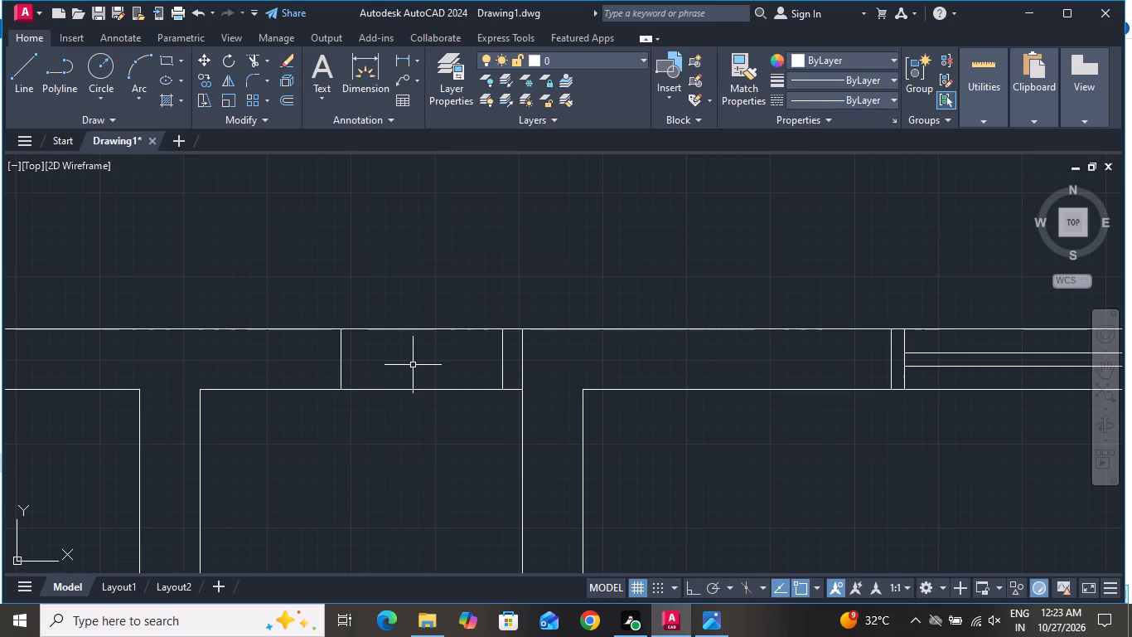
# Draw a 2' line straight south from the midpoint of the opening's east jamb, with Ortho on.
pyautogui.click(33, 71)
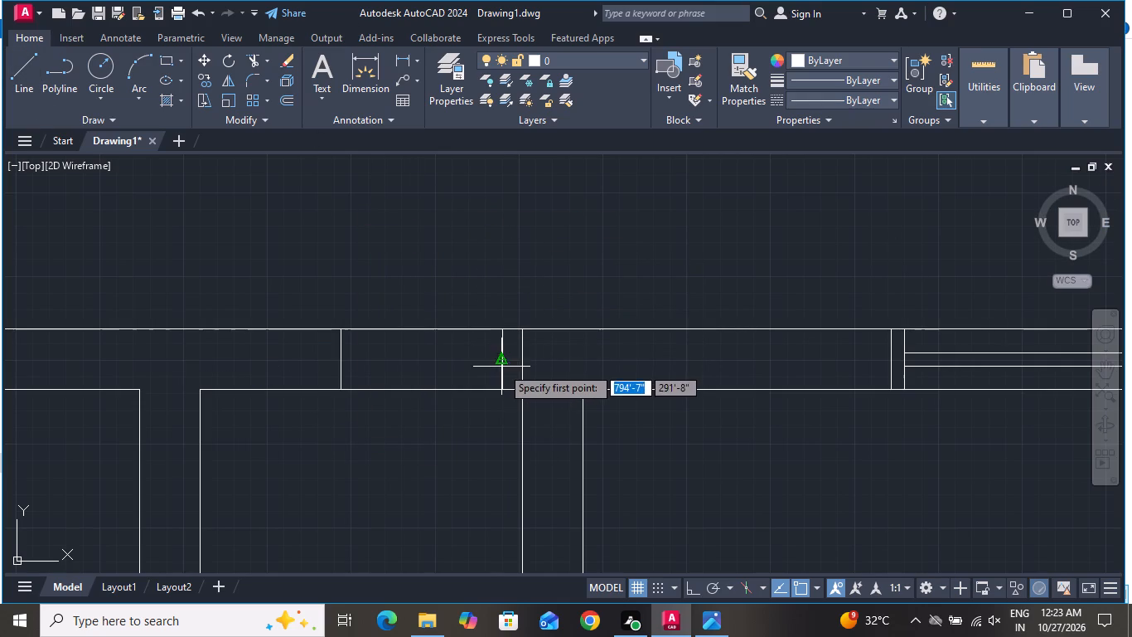
pyautogui.click(501, 368)
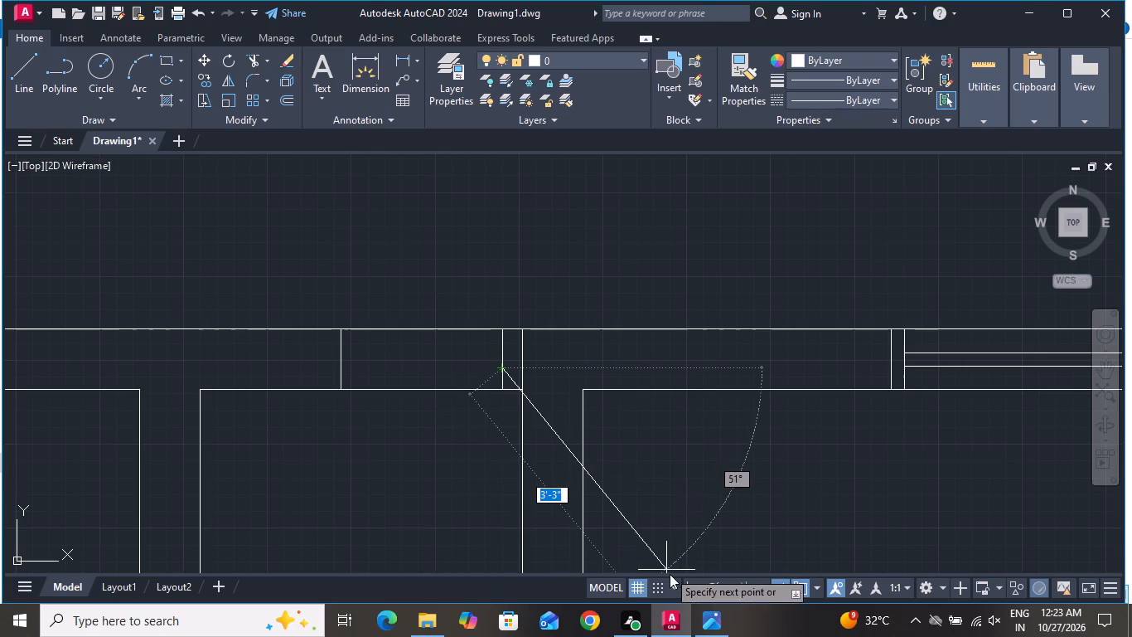
pyautogui.click(689, 589)
pyautogui.scroll(-2, 527, 343)
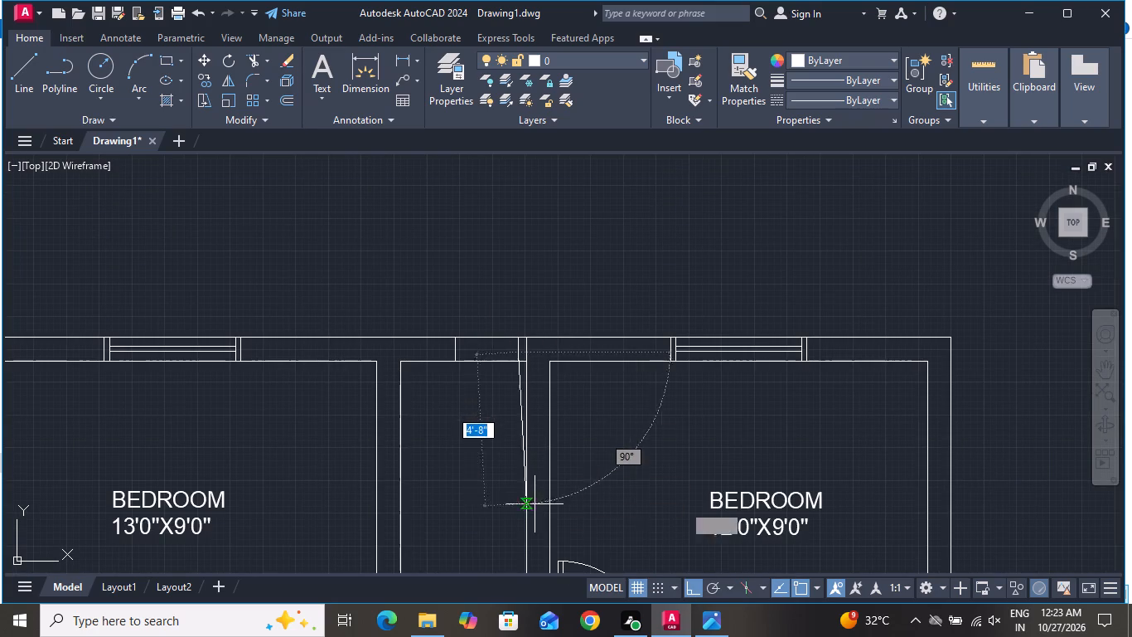
pyautogui.write("2'")
pyautogui.press('Return')
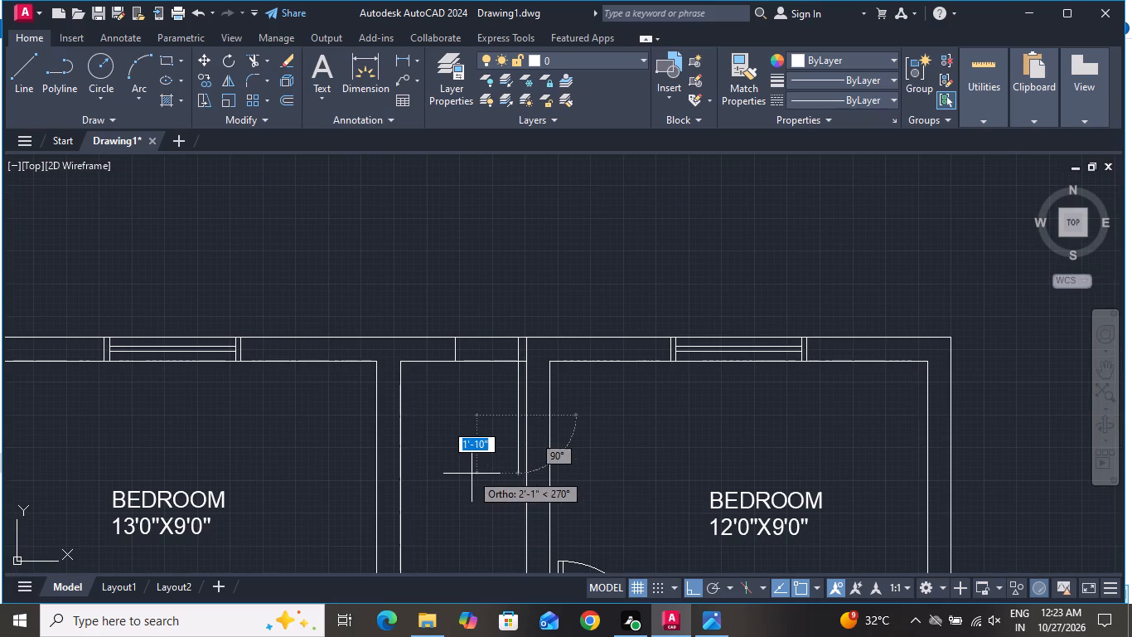
pyautogui.rightClick(469, 469)
pyautogui.click(503, 312)
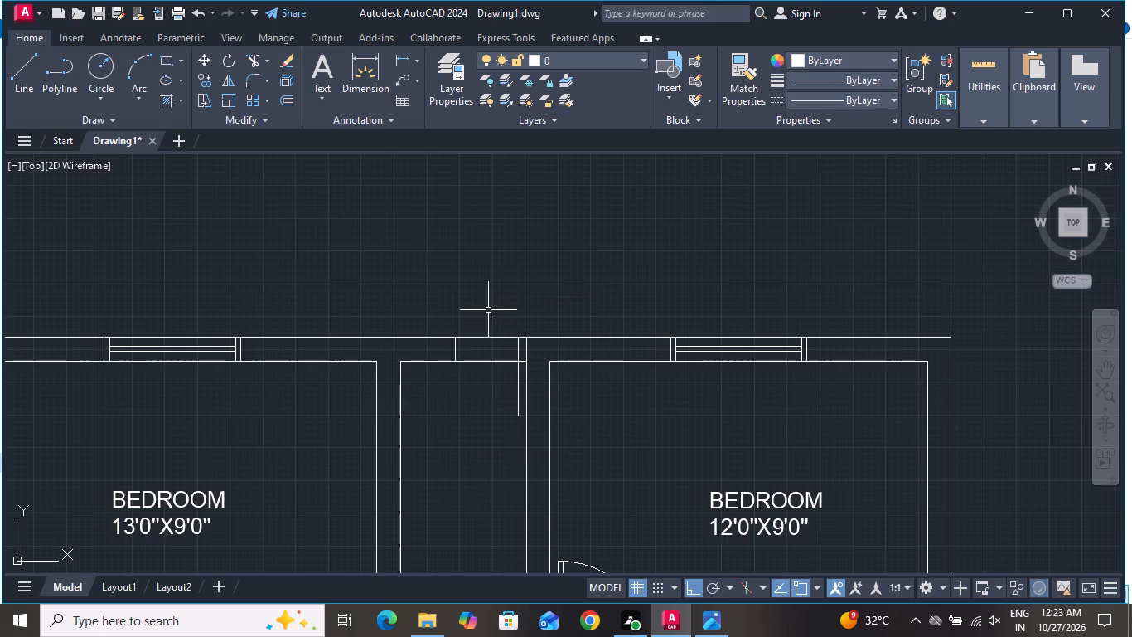
# Offset the 2' door leaf line 2" west to give the leaf its thickness.
pyautogui.write('O')
pyautogui.press('space')
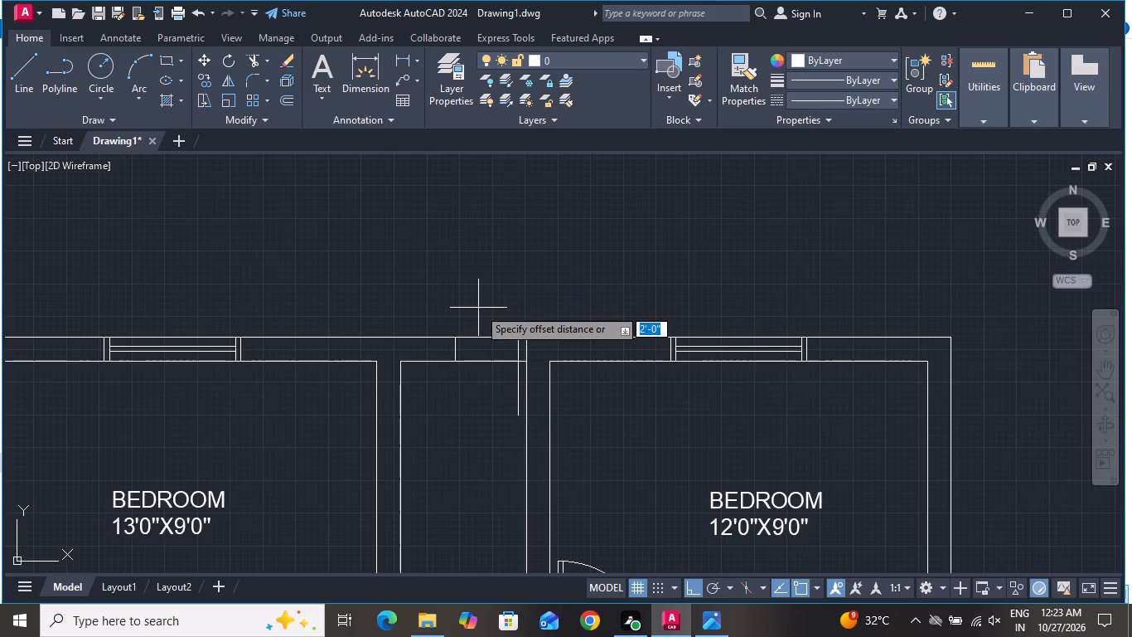
pyautogui.press('2')
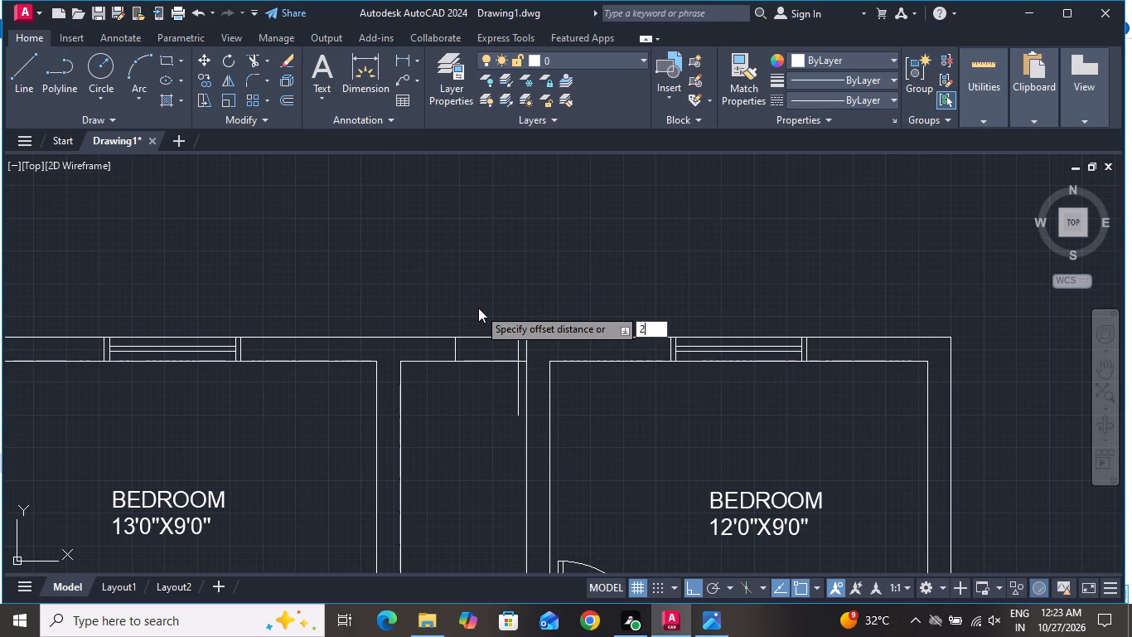
pyautogui.hotkey('shift', '"')
pyautogui.press('Return')
pyautogui.scroll(2, 499, 366)
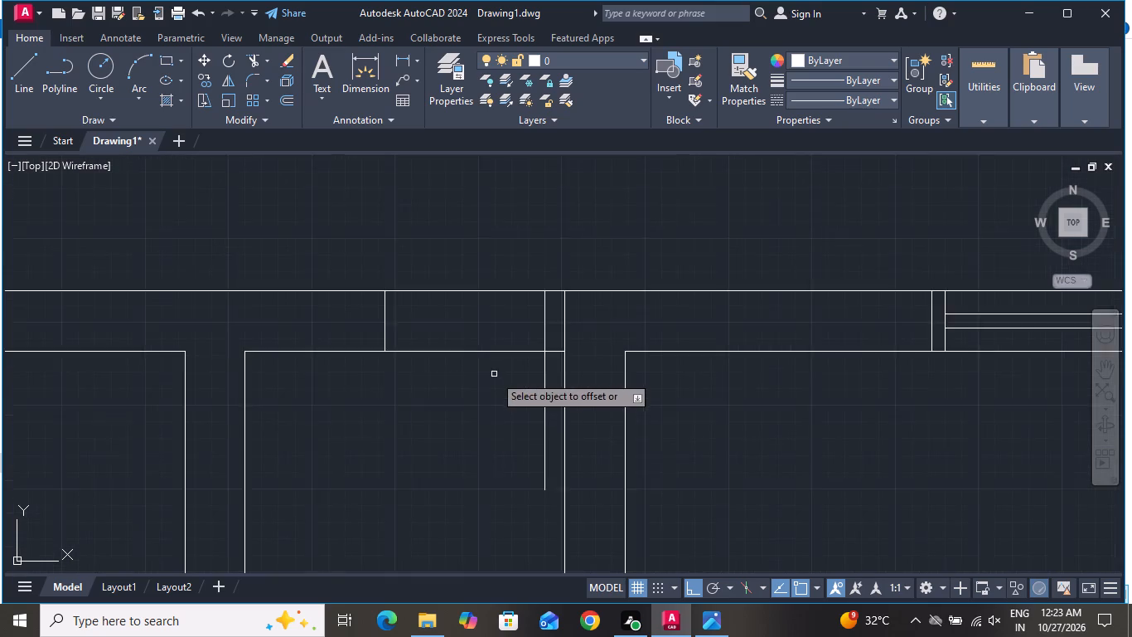
pyautogui.scroll(1, 494, 375)
pyautogui.click(576, 373)
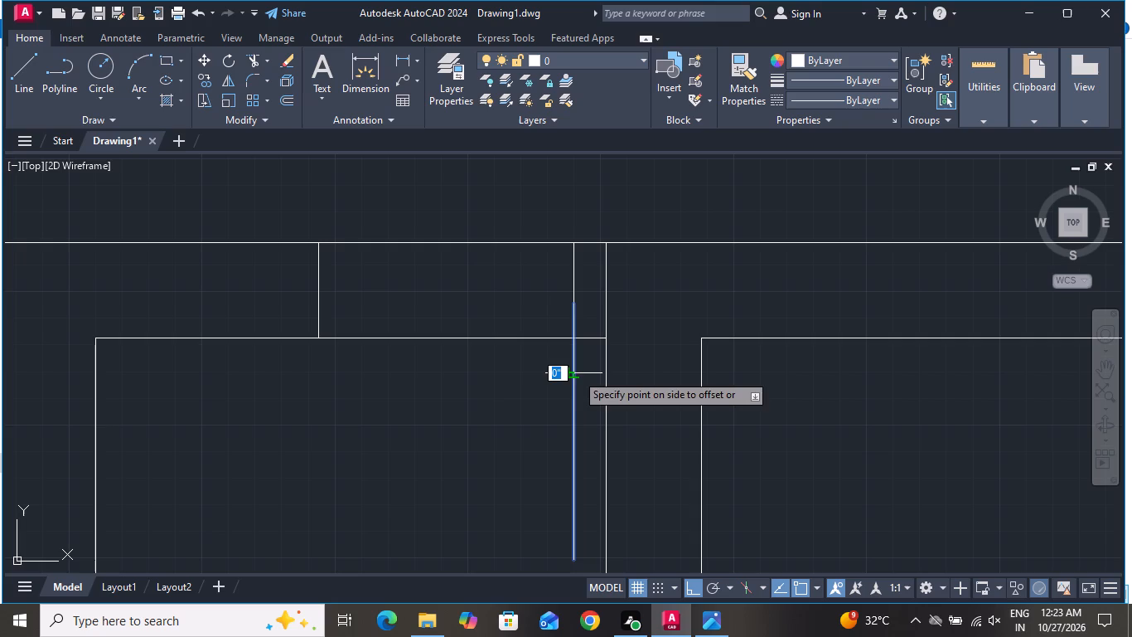
pyautogui.click(525, 384)
pyautogui.rightClick(508, 378)
pyautogui.click(535, 403)
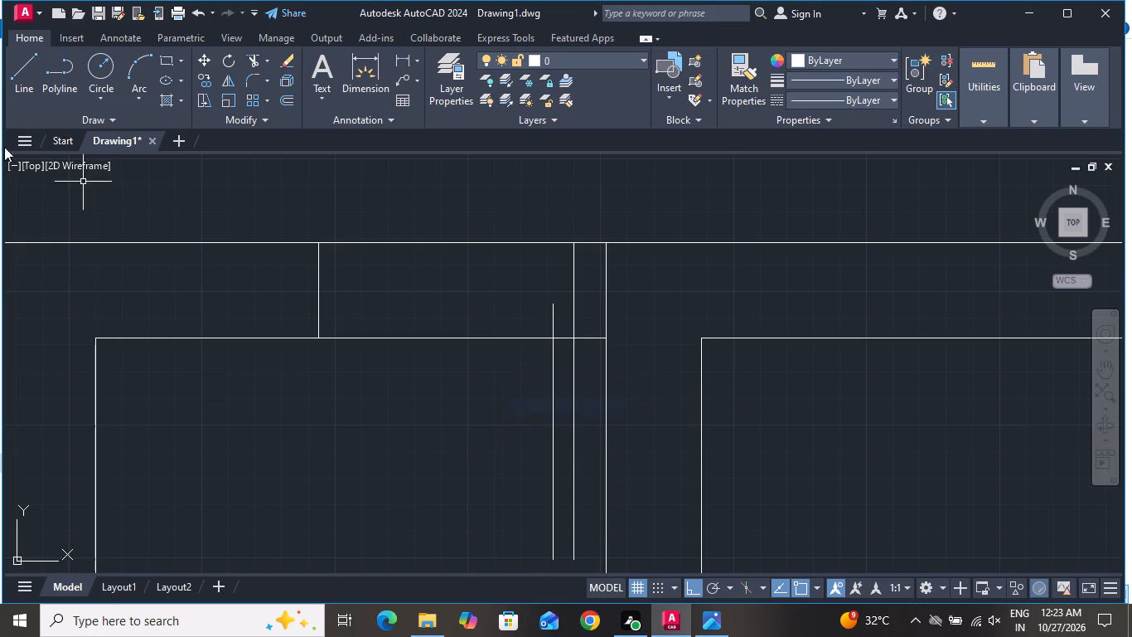
# Close the north end of the door leaf with a short line between its two parallel edges.
pyautogui.click(20, 70)
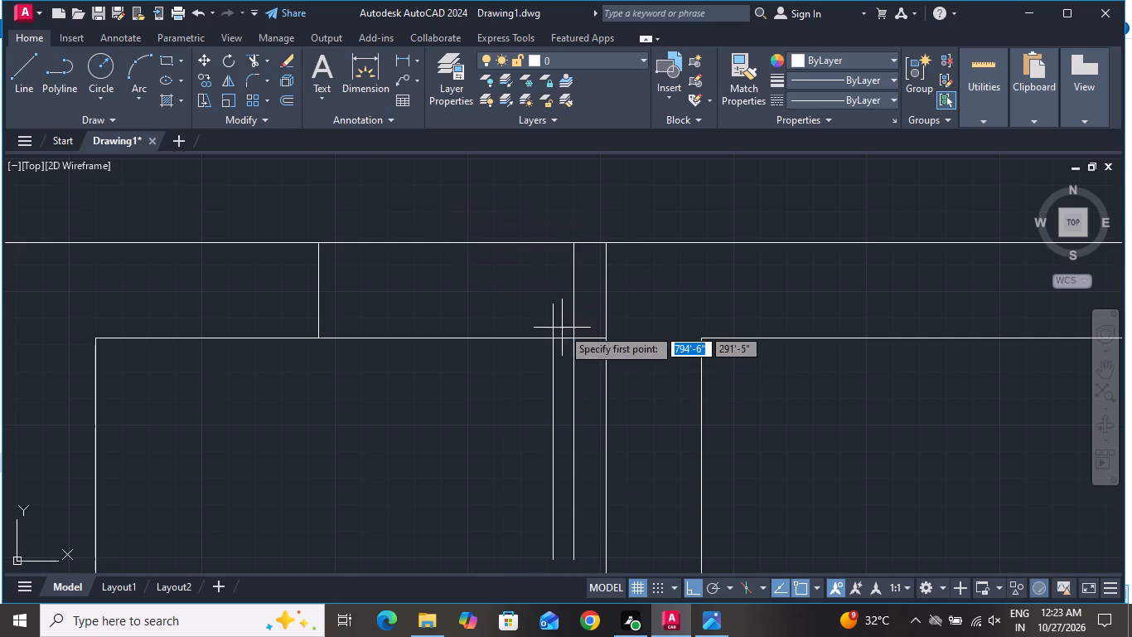
pyautogui.click(557, 308)
pyautogui.click(571, 307)
pyautogui.rightClick(399, 239)
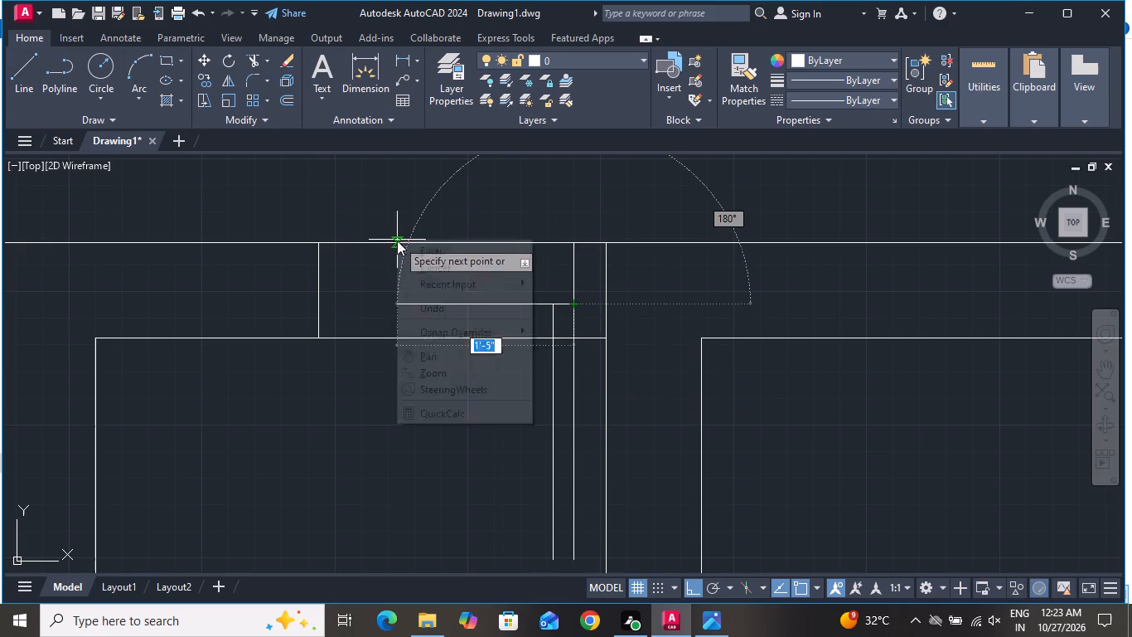
pyautogui.click(428, 265)
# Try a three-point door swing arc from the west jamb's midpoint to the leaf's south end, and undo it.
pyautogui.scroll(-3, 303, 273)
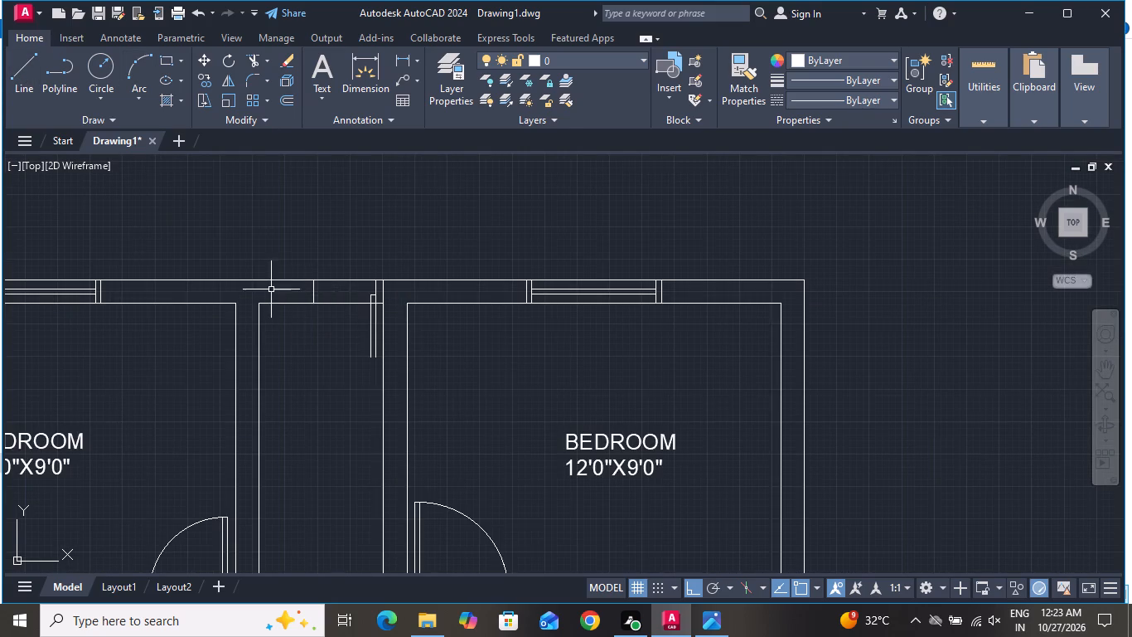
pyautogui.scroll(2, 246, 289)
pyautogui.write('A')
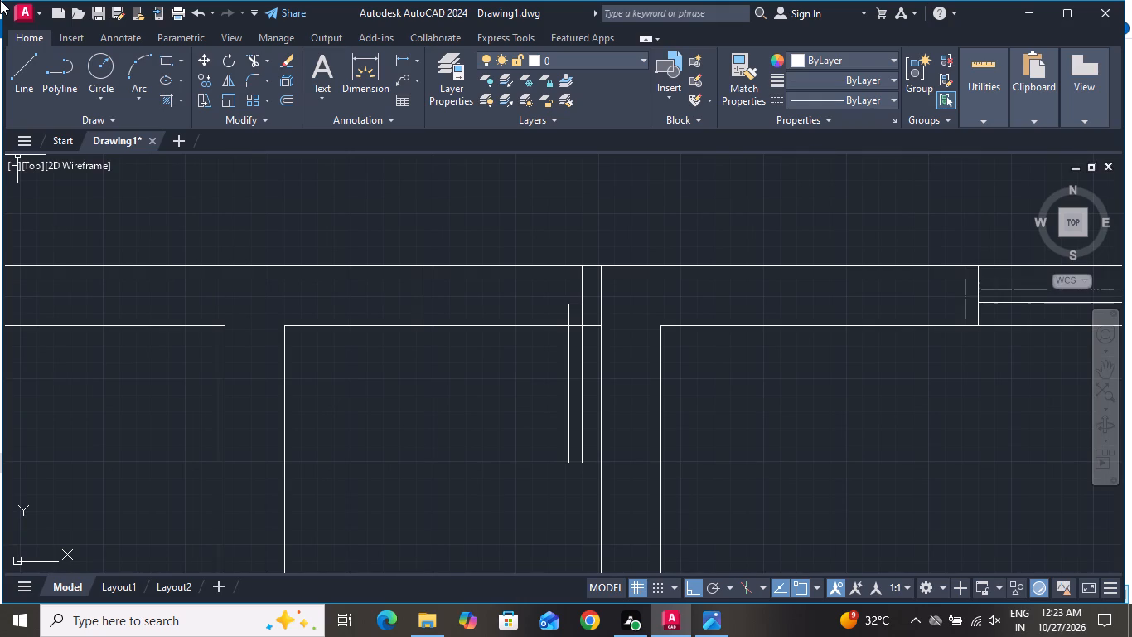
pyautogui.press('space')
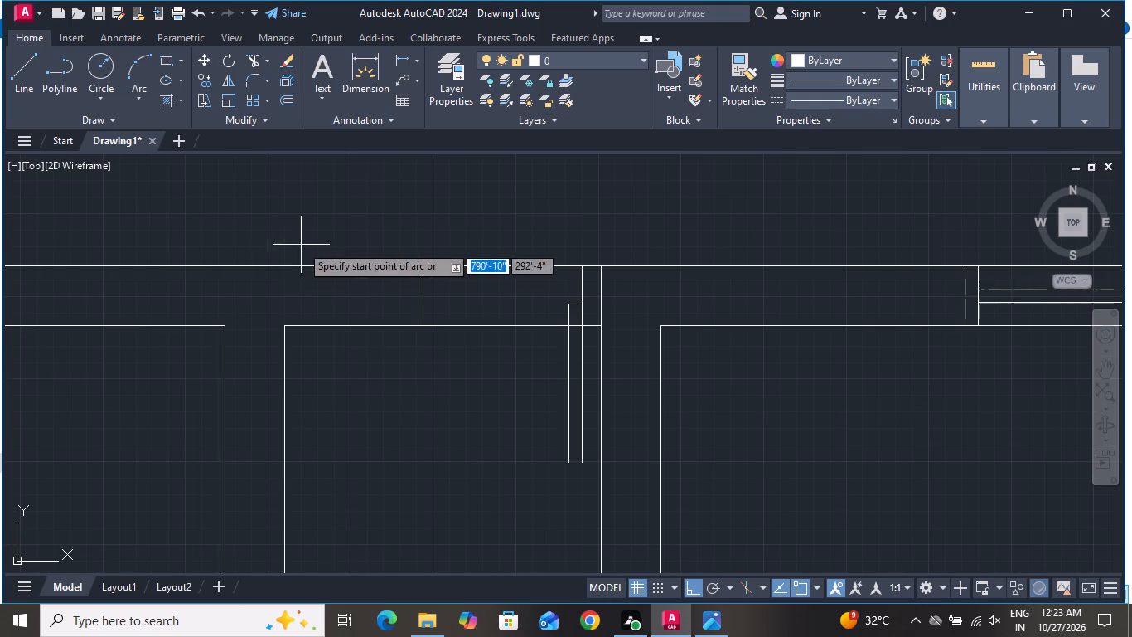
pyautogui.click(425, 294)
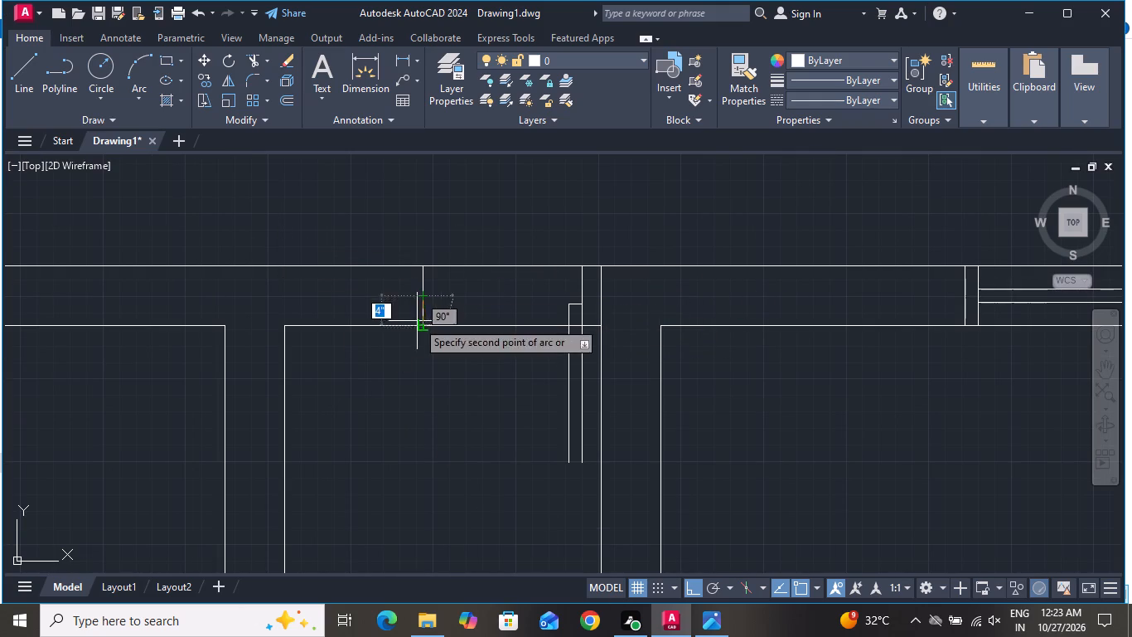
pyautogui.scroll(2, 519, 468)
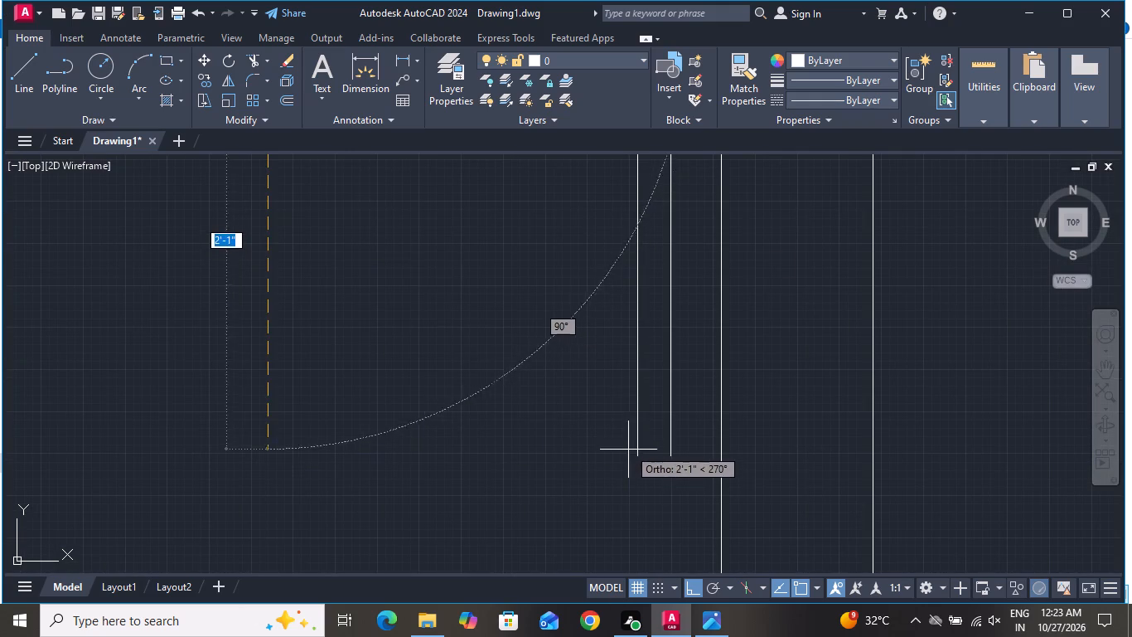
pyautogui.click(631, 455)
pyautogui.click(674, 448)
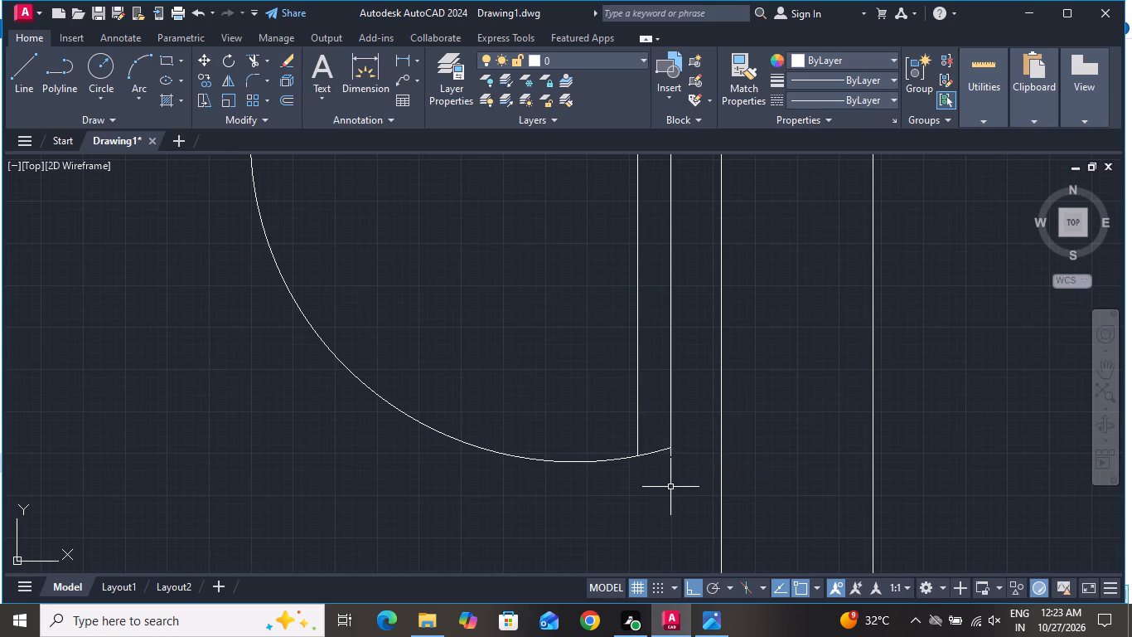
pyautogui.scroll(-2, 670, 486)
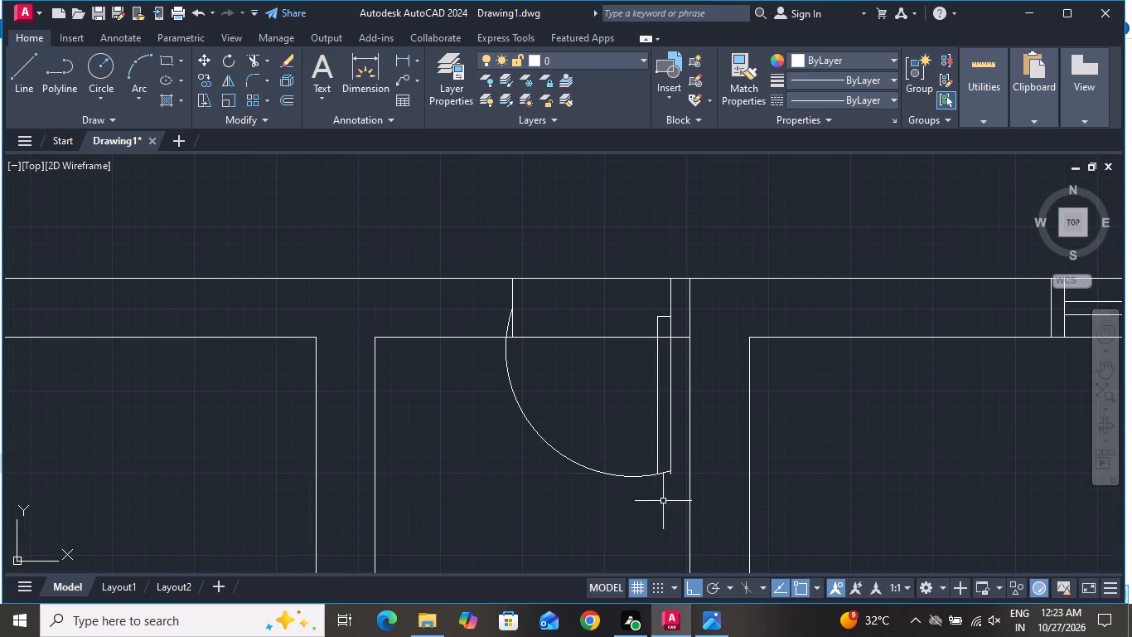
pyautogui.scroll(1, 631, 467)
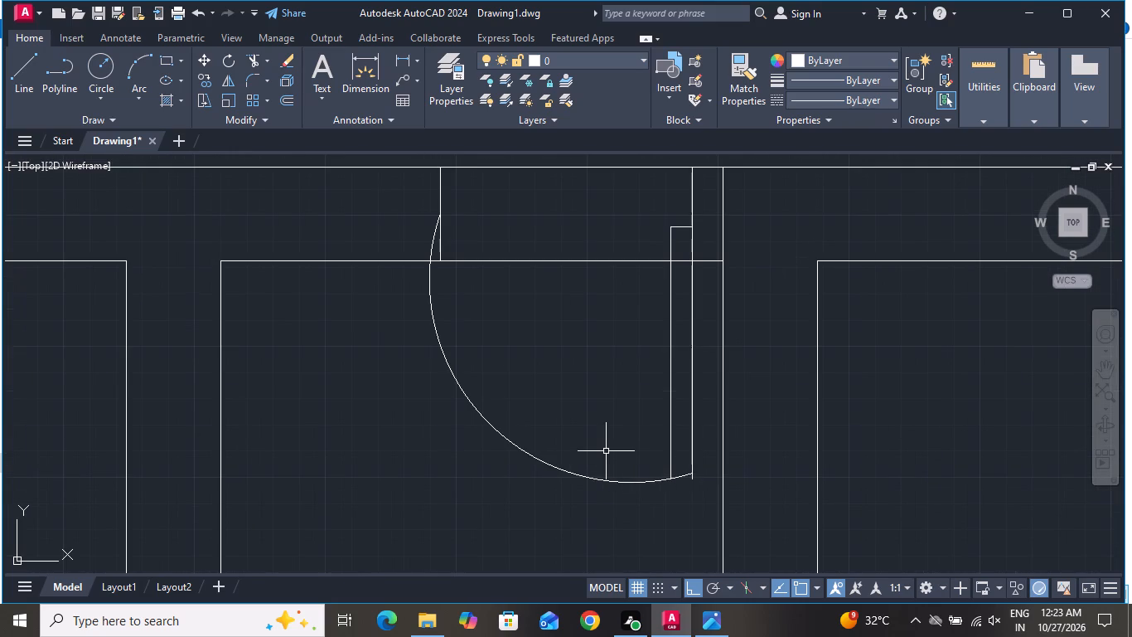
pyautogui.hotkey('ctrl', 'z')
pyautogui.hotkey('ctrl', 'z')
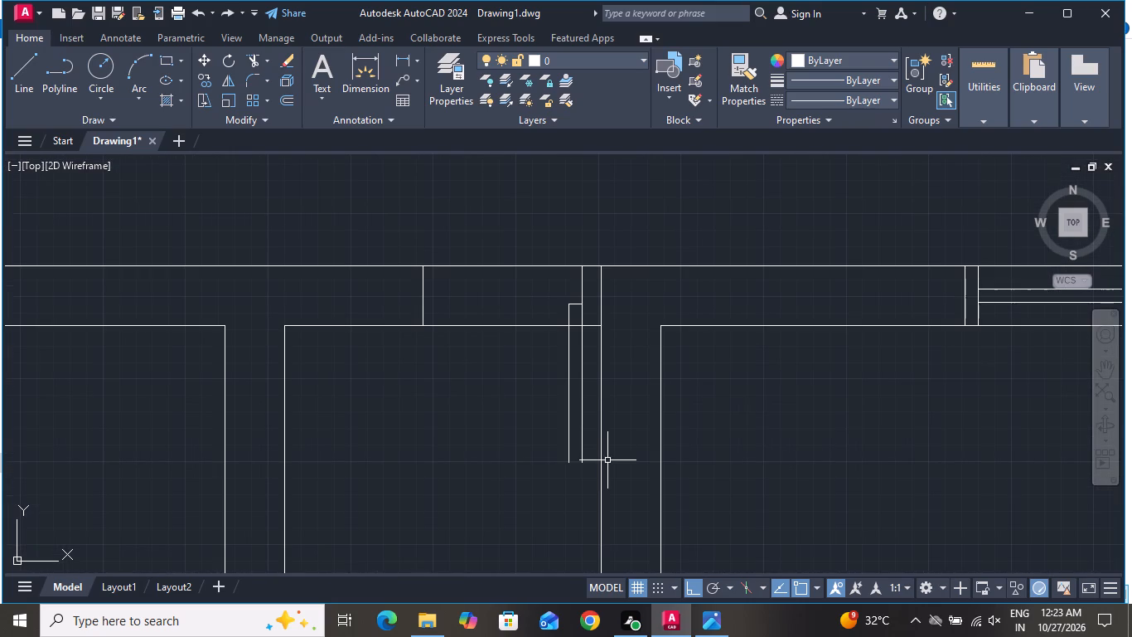
# Draw a three-point door swing arc from the west jamb's midpoint through the leaf's southwest corner to its southeast corner.
pyautogui.write('A')
pyautogui.press('space')
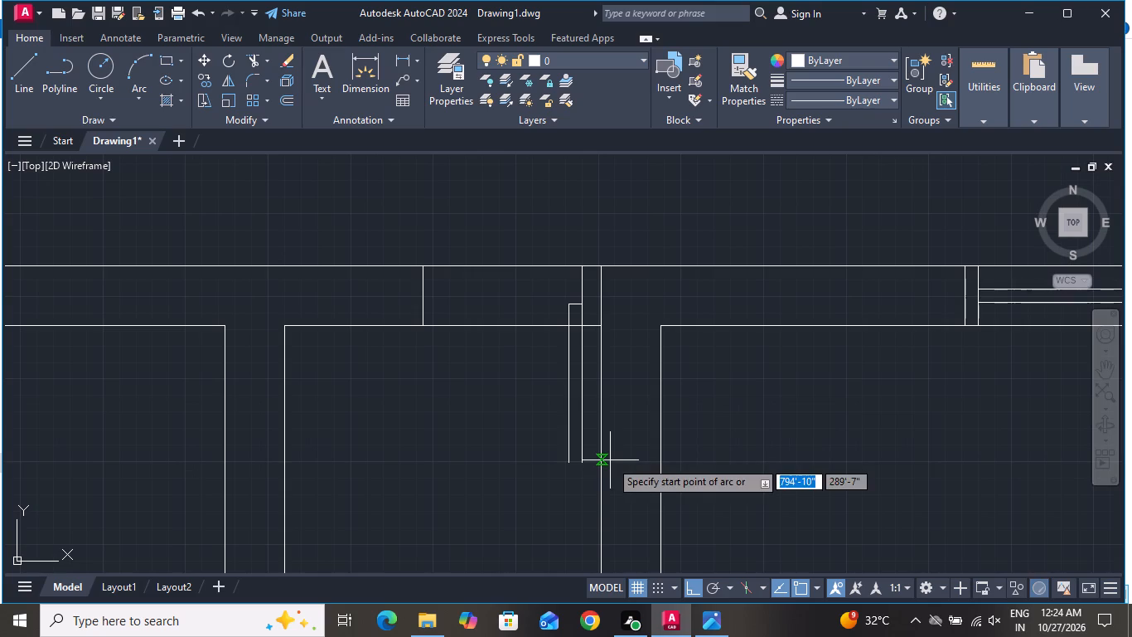
pyautogui.click(422, 296)
pyautogui.scroll(3, 577, 483)
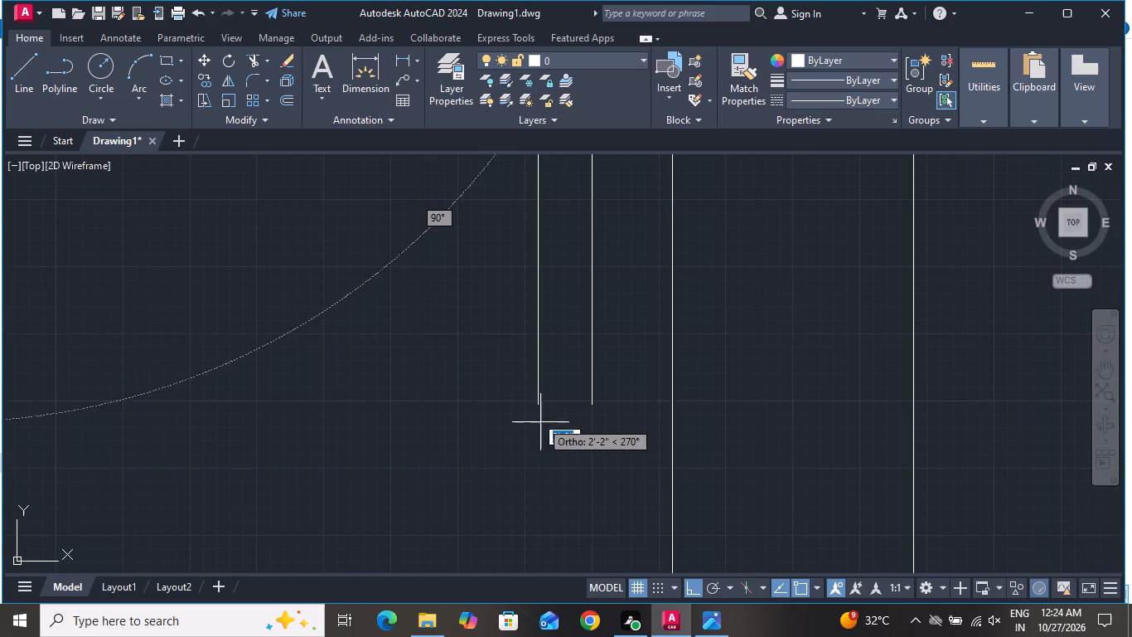
pyautogui.click(536, 402)
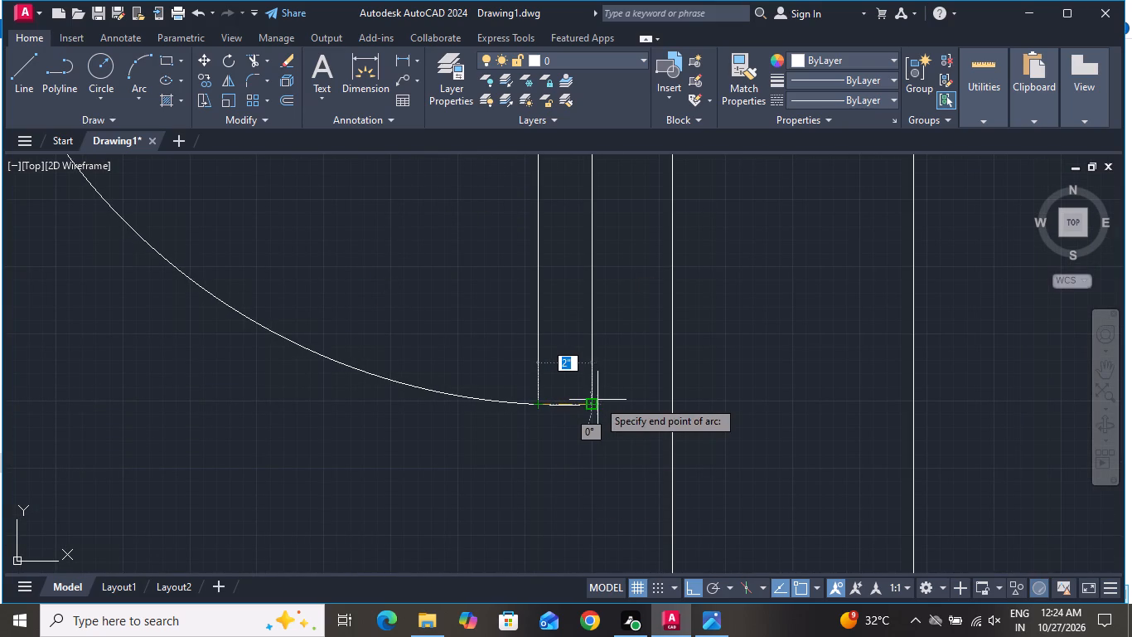
pyautogui.click(594, 402)
pyautogui.scroll(-3, 599, 474)
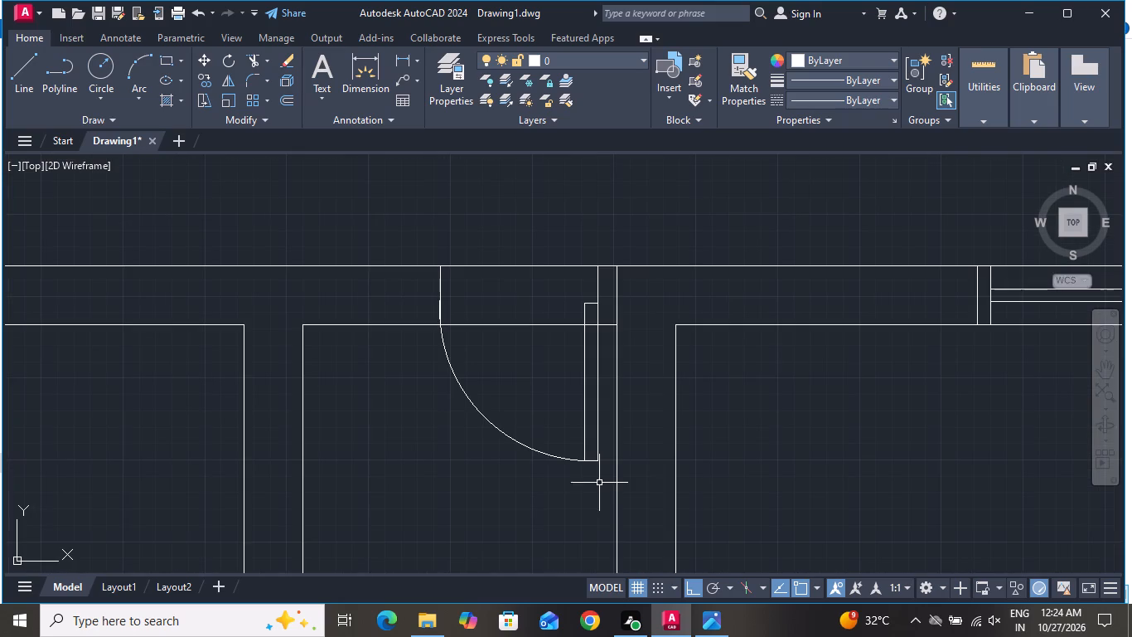
# Mirror the door leaf and swing arc about a vertical line through the west jamb's midpoint, keeping the originals, to form a double door.
pyautogui.click(608, 396)
pyautogui.click(491, 469)
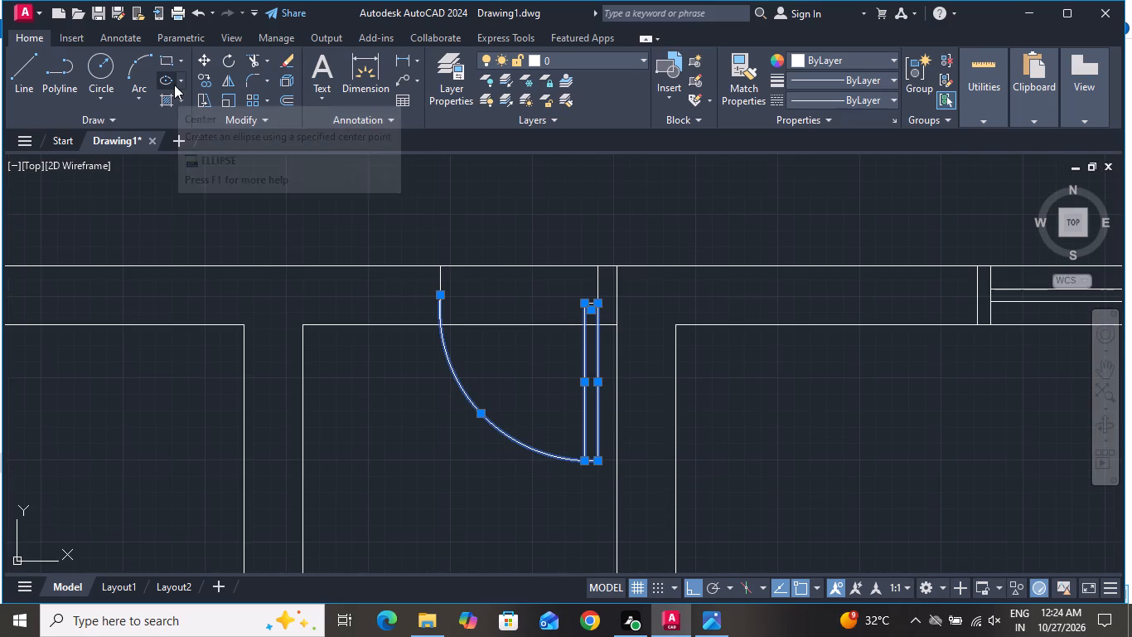
pyautogui.write('MI')
pyautogui.press('space')
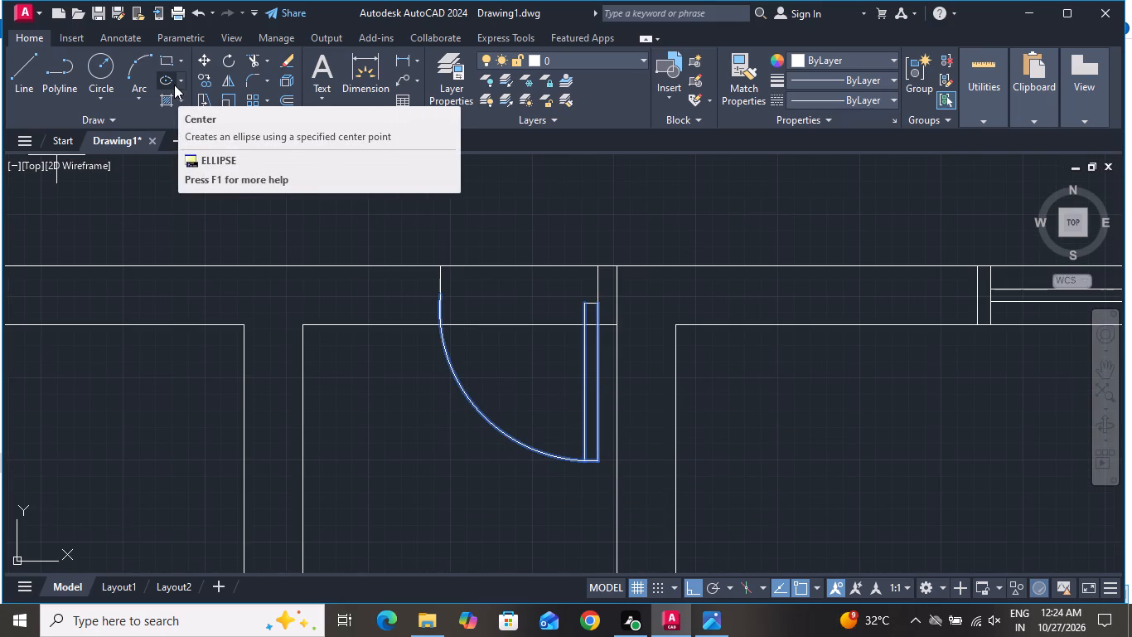
pyautogui.press('space')
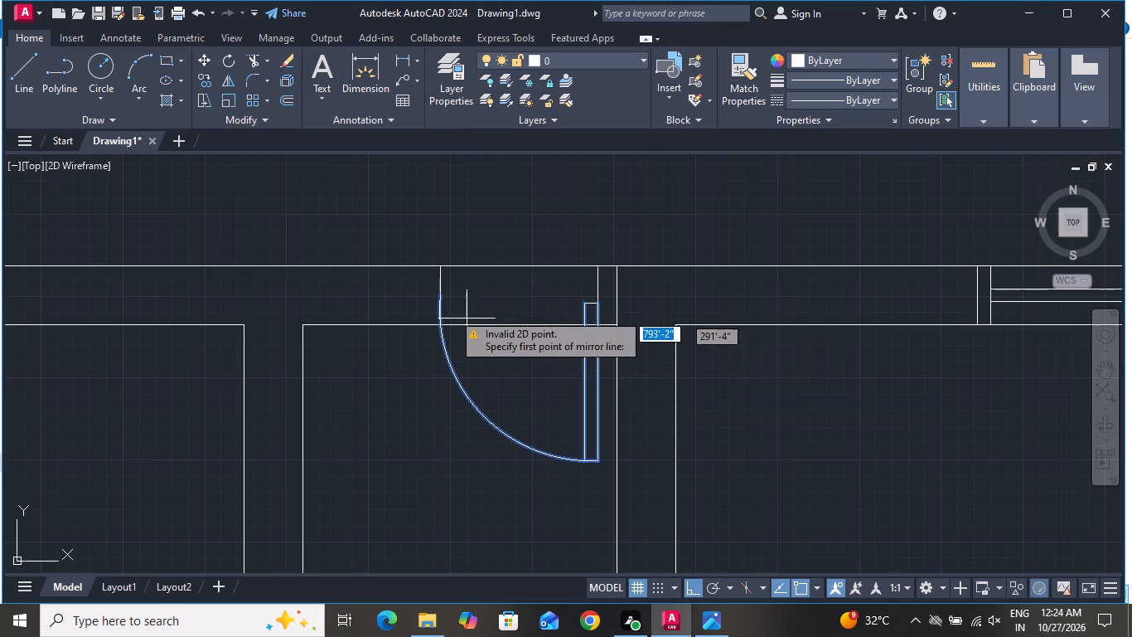
pyautogui.click(440, 294)
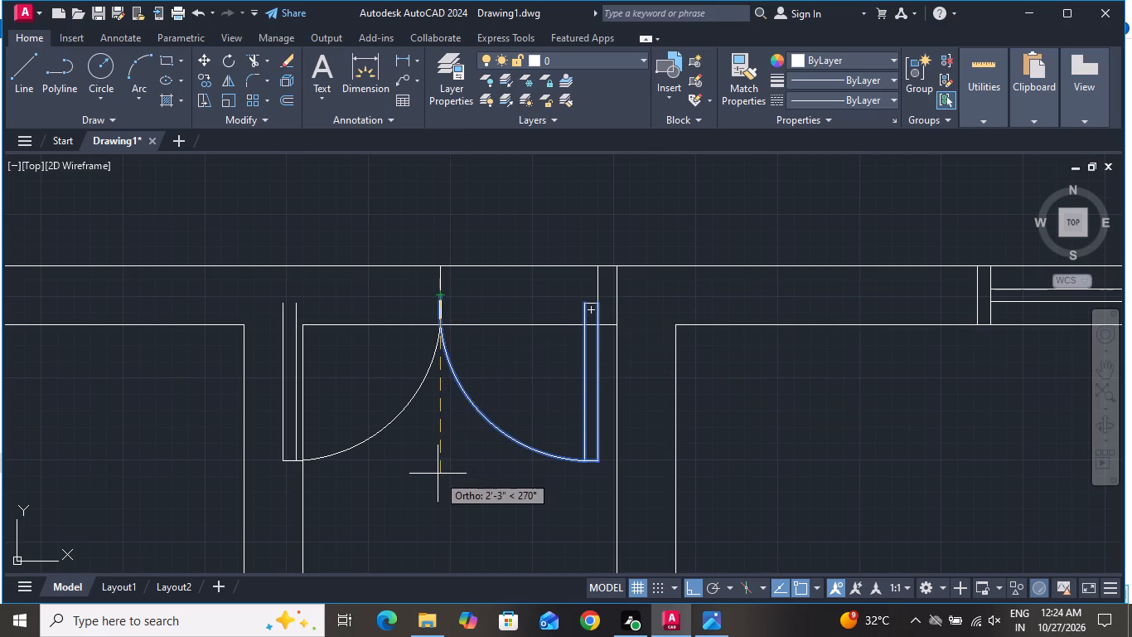
pyautogui.click(433, 529)
pyautogui.scroll(-2, 454, 418)
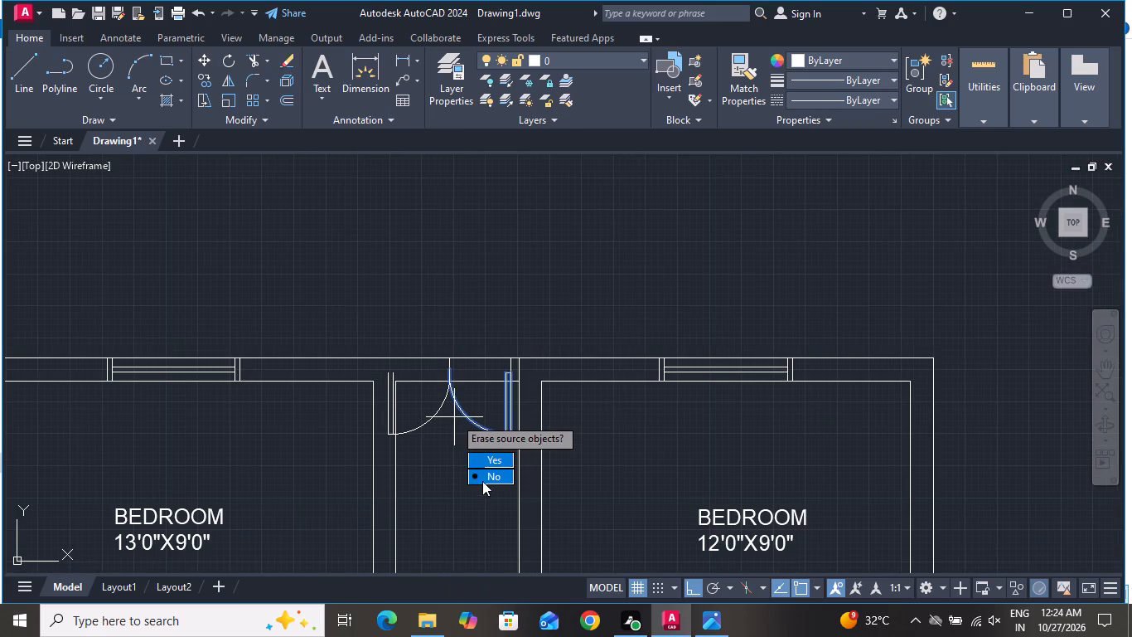
pyautogui.moveTo(483, 474); pyautogui.dragTo(433, 529)
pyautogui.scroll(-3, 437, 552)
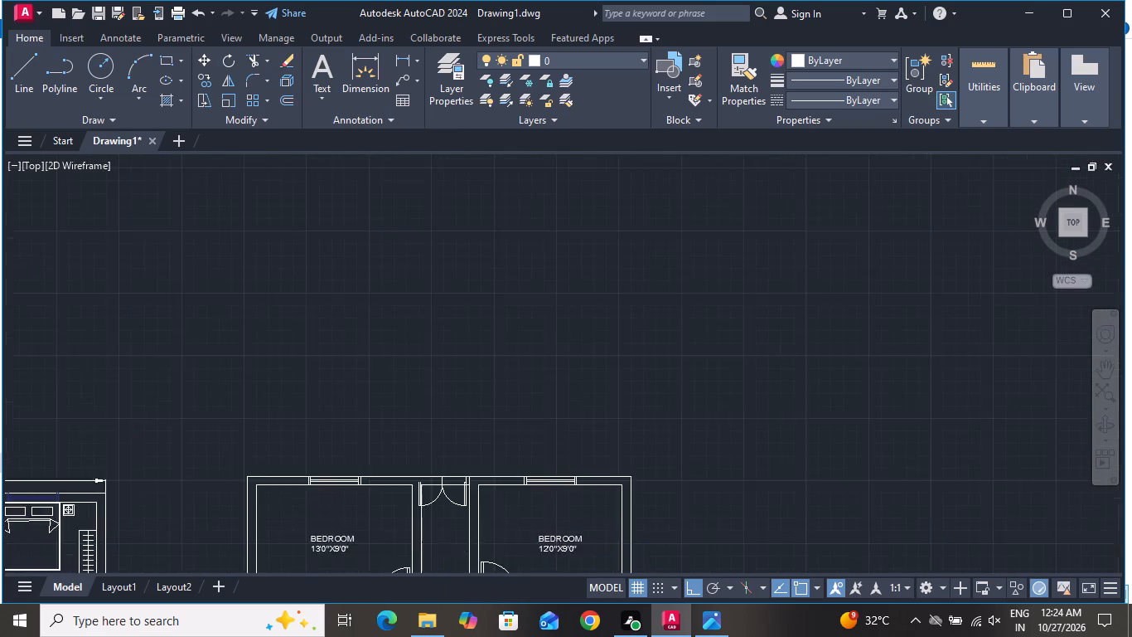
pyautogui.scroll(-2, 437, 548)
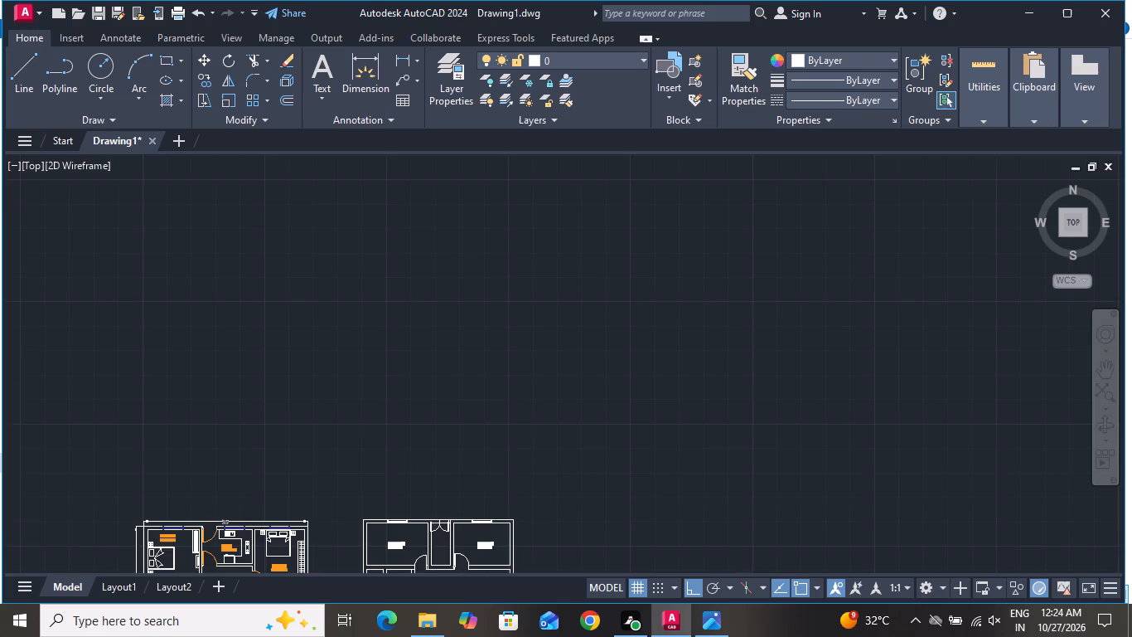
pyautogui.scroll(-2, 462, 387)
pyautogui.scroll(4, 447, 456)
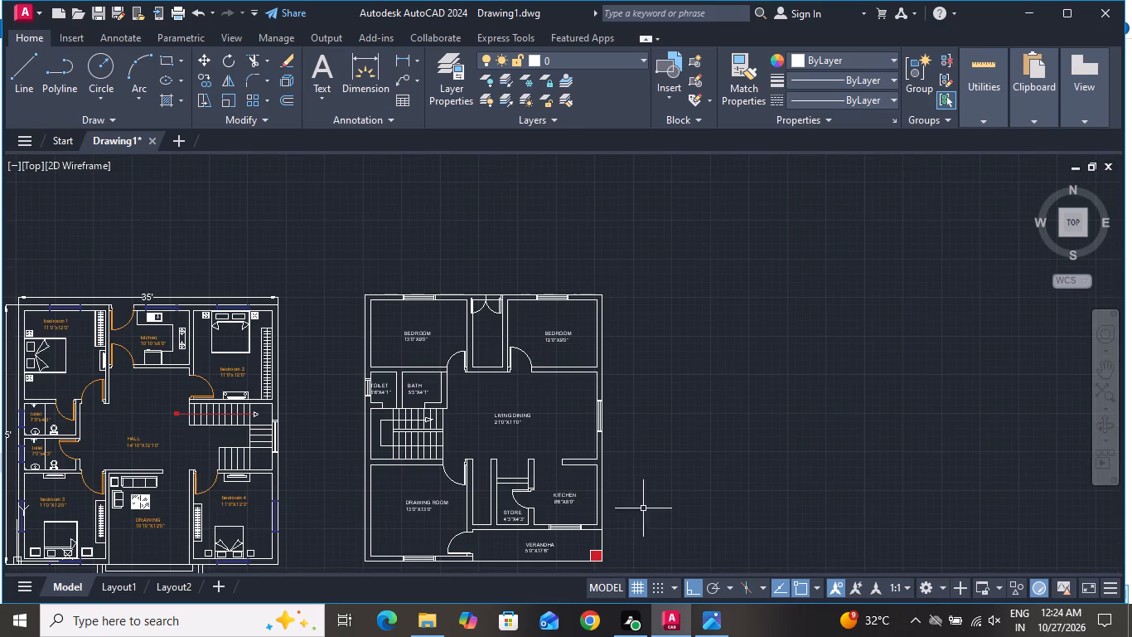
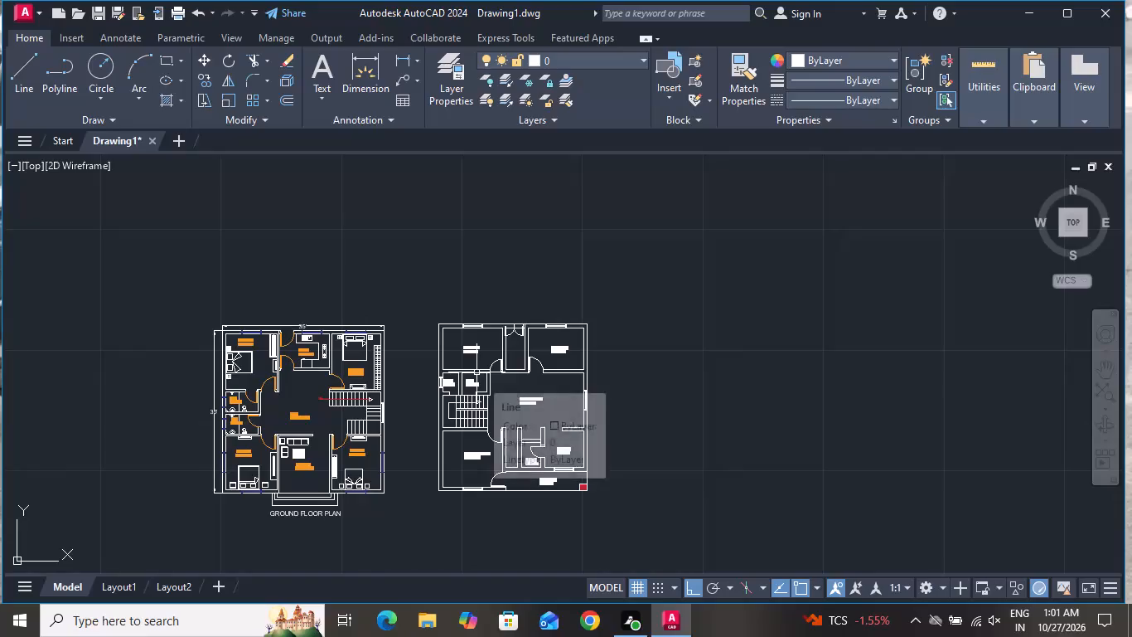
# Draw a table rectangle about 5'-4" by 2'-5" just south of the LIVING DINING label.
pyautogui.click(167, 66)
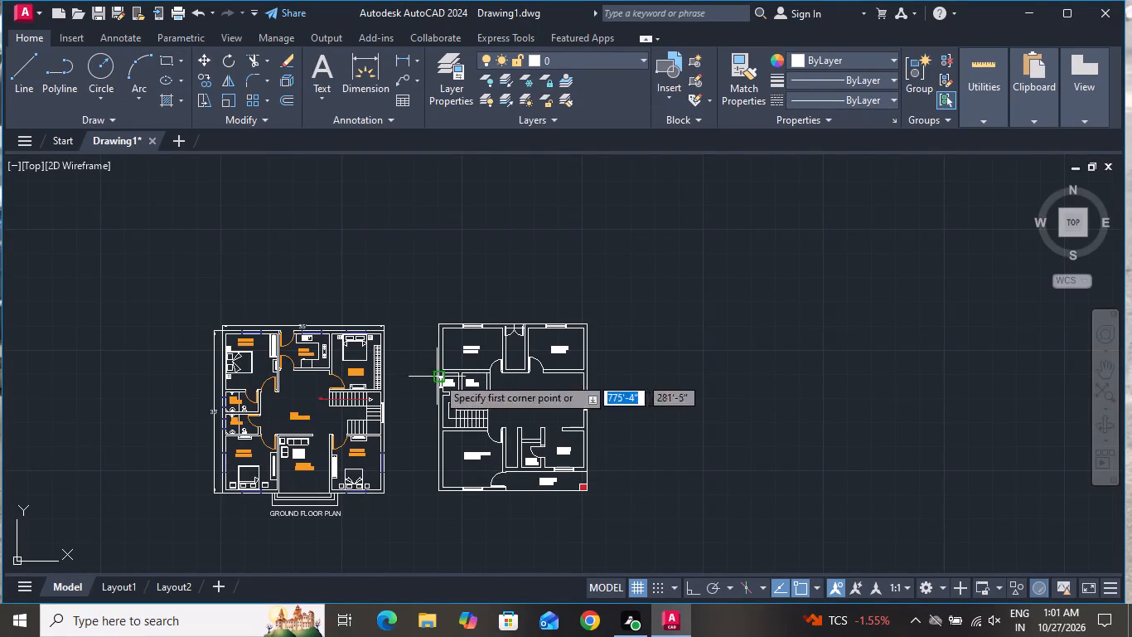
pyautogui.scroll(3, 477, 415)
pyautogui.scroll(1, 568, 420)
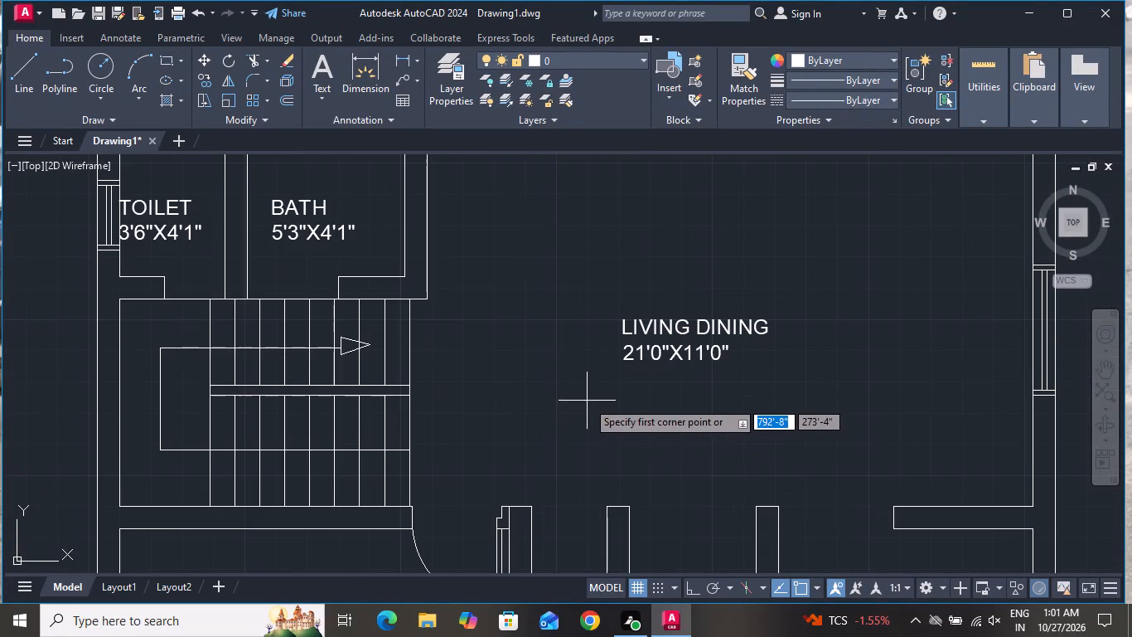
pyautogui.click(600, 390)
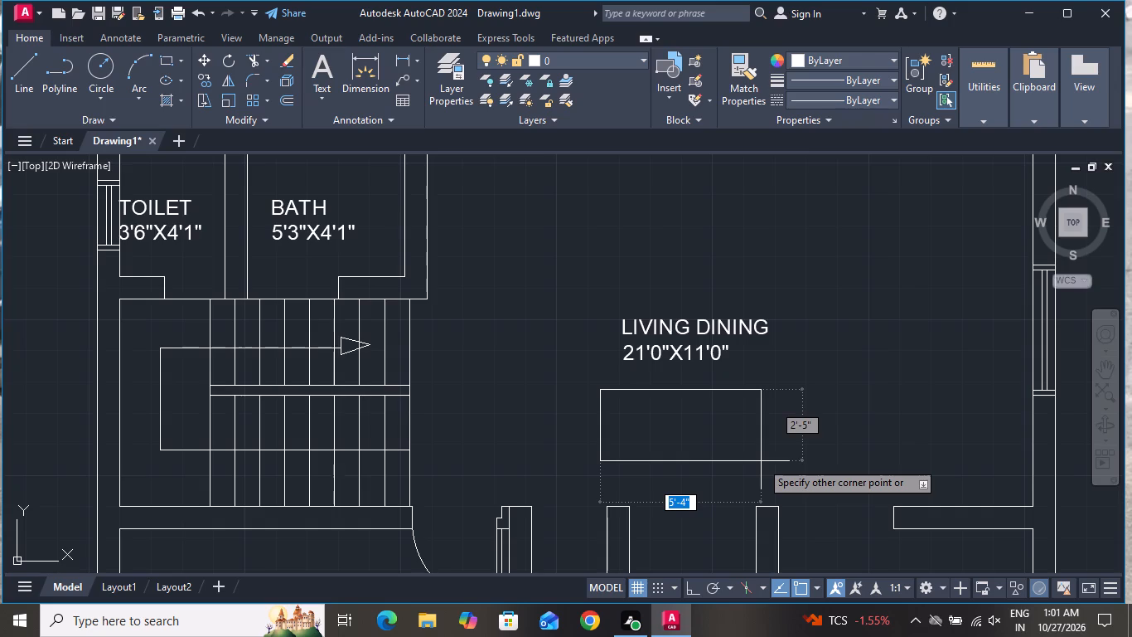
pyautogui.click(761, 461)
# Move the LIVING DINING label straight north to free space in the middle of the room.
pyautogui.click(751, 333)
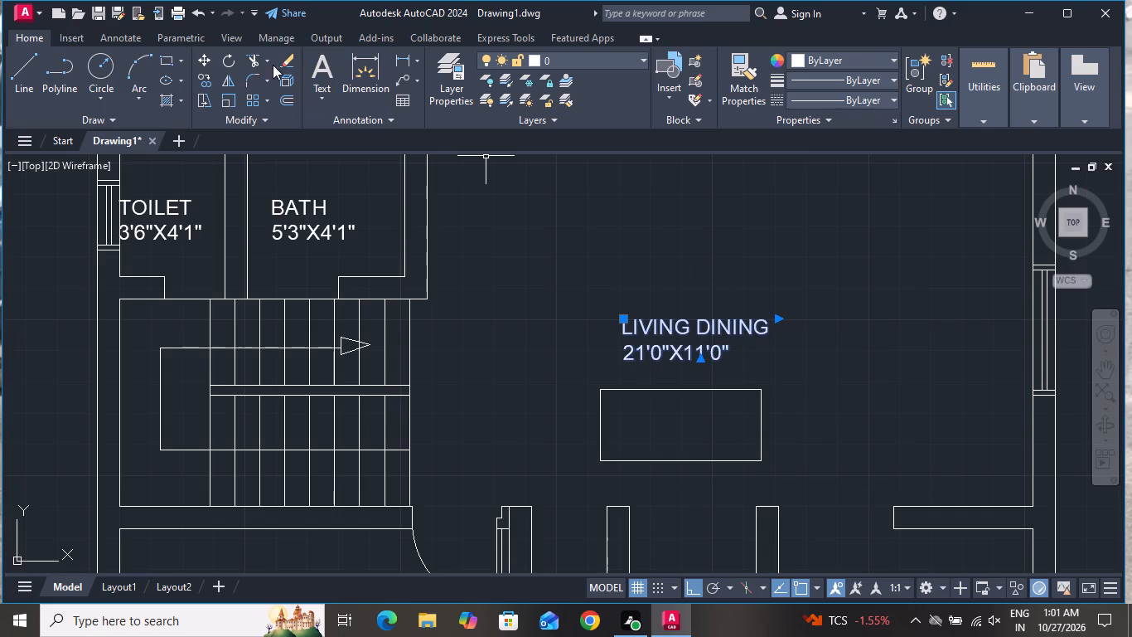
pyautogui.click(212, 57)
pyautogui.click(680, 345)
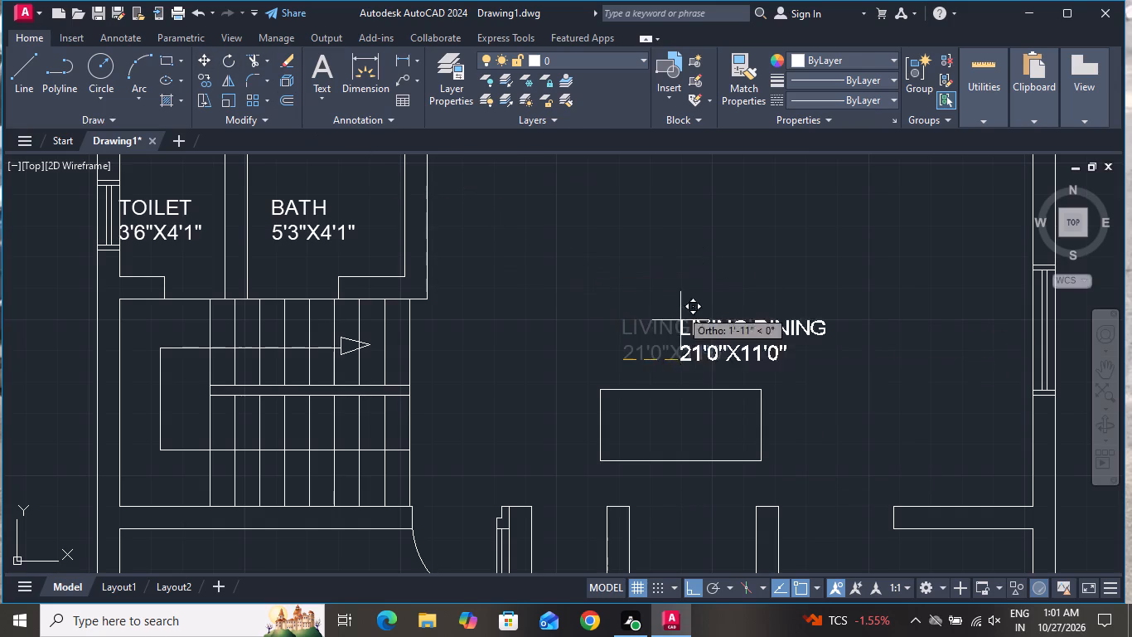
pyautogui.click(671, 241)
# Move the table rectangle straight north, closer to the LIVING DINING label.
pyautogui.click(784, 362)
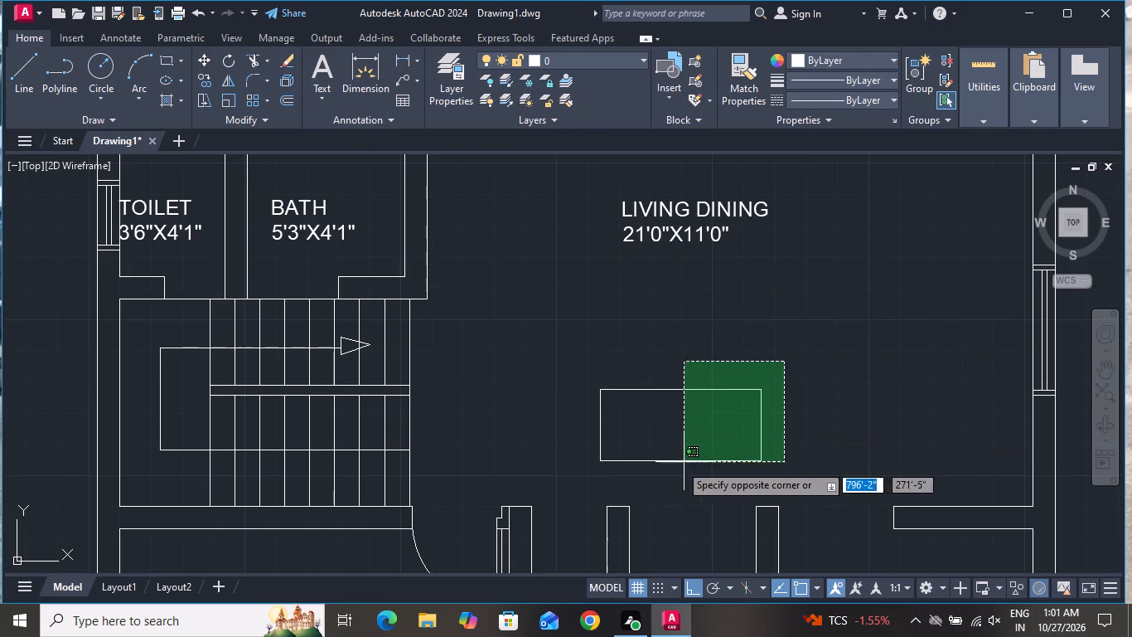
pyautogui.click(581, 477)
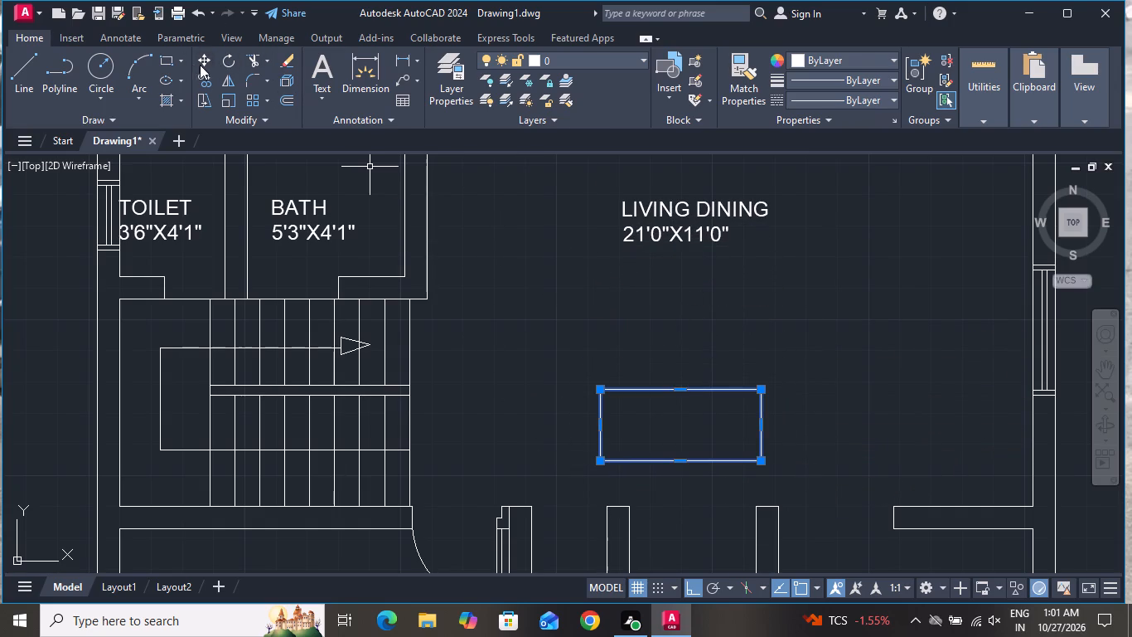
pyautogui.click(206, 64)
pyautogui.click(686, 442)
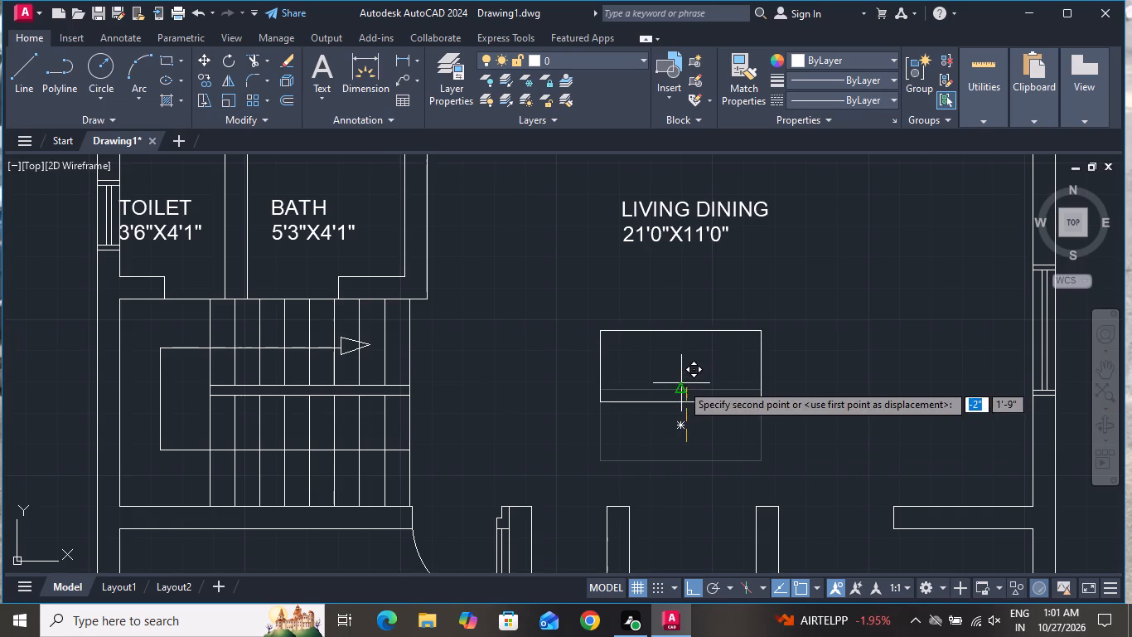
pyautogui.click(681, 371)
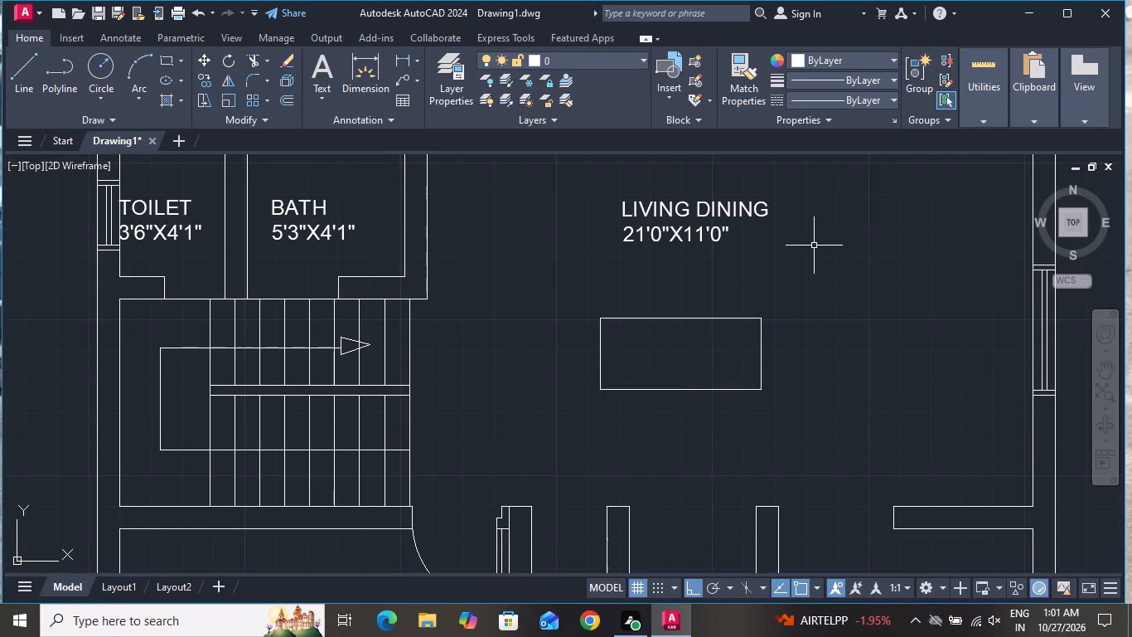
# Draw a semicircular chair-back arc just north of the west half of the table, bulging north.
pyautogui.click(144, 64)
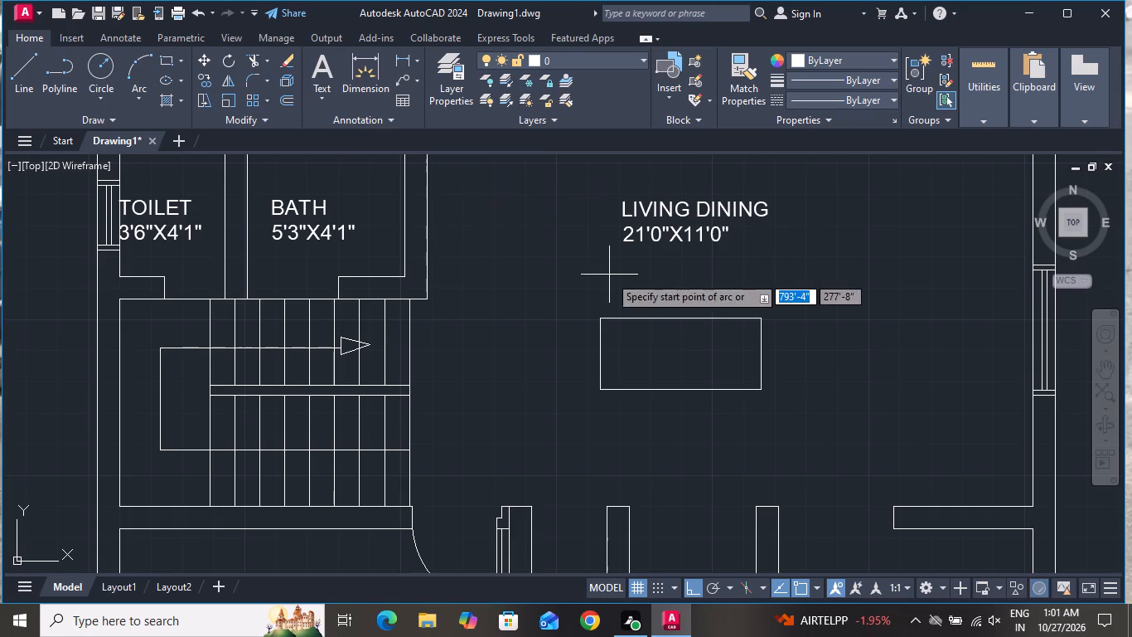
pyautogui.scroll(1, 626, 299)
pyautogui.click(626, 299)
pyautogui.click(686, 297)
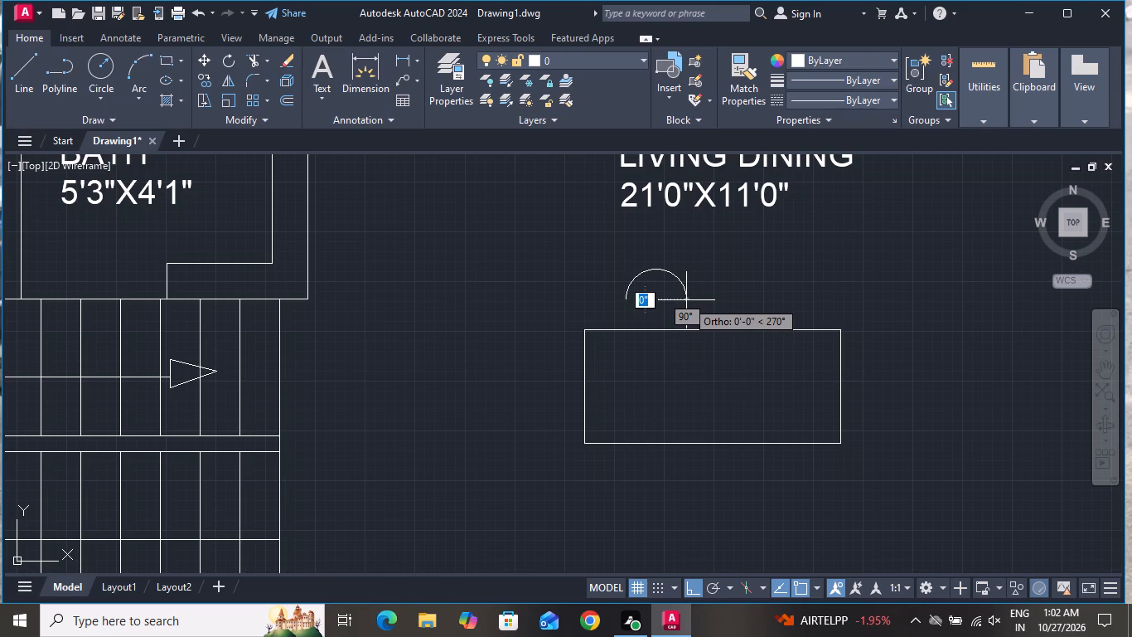
pyautogui.click(686, 300)
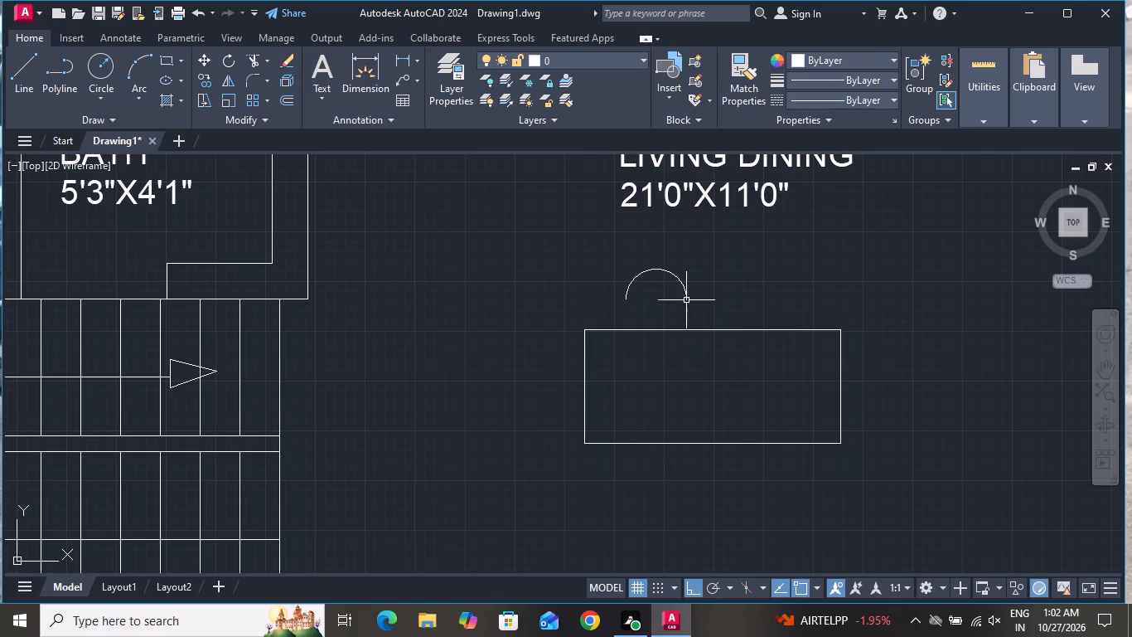
# Offset the chair-back arc 1" outward.
pyautogui.write('o 1')
pyautogui.hotkey('shift', '"')
pyautogui.press('Return')
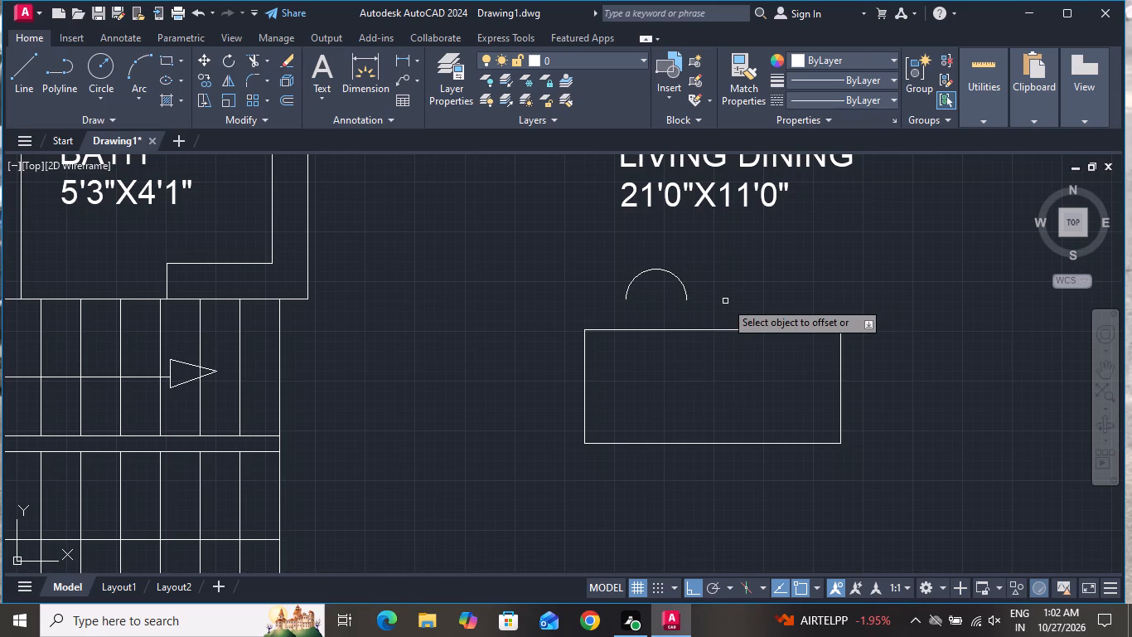
pyautogui.click(683, 284)
pyautogui.click(686, 250)
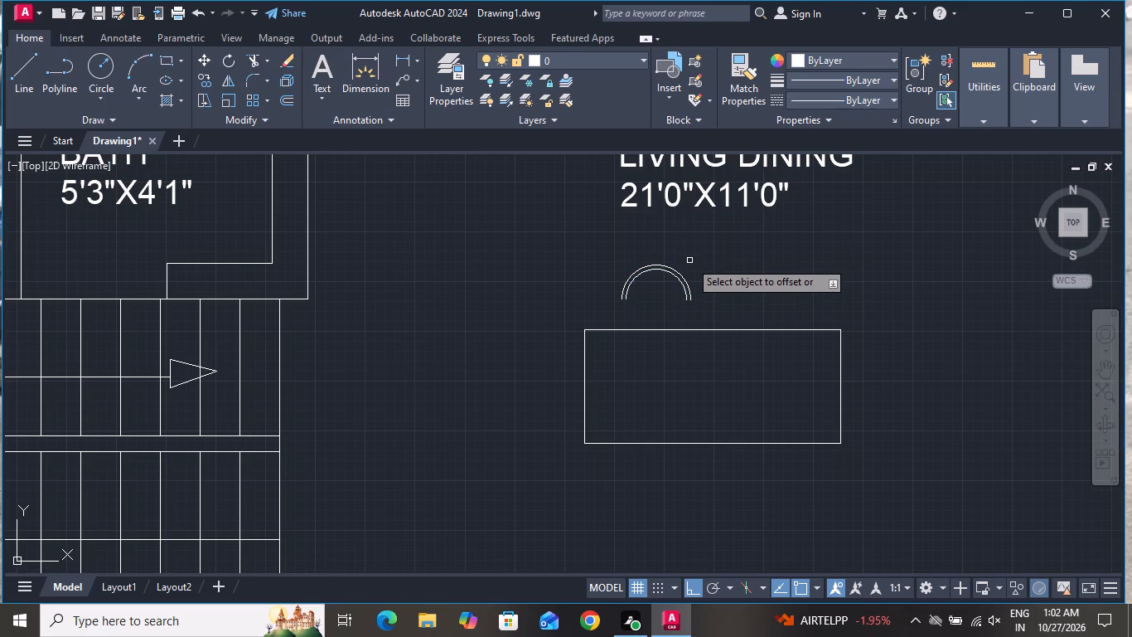
pyautogui.rightClick(689, 260)
pyautogui.click(713, 280)
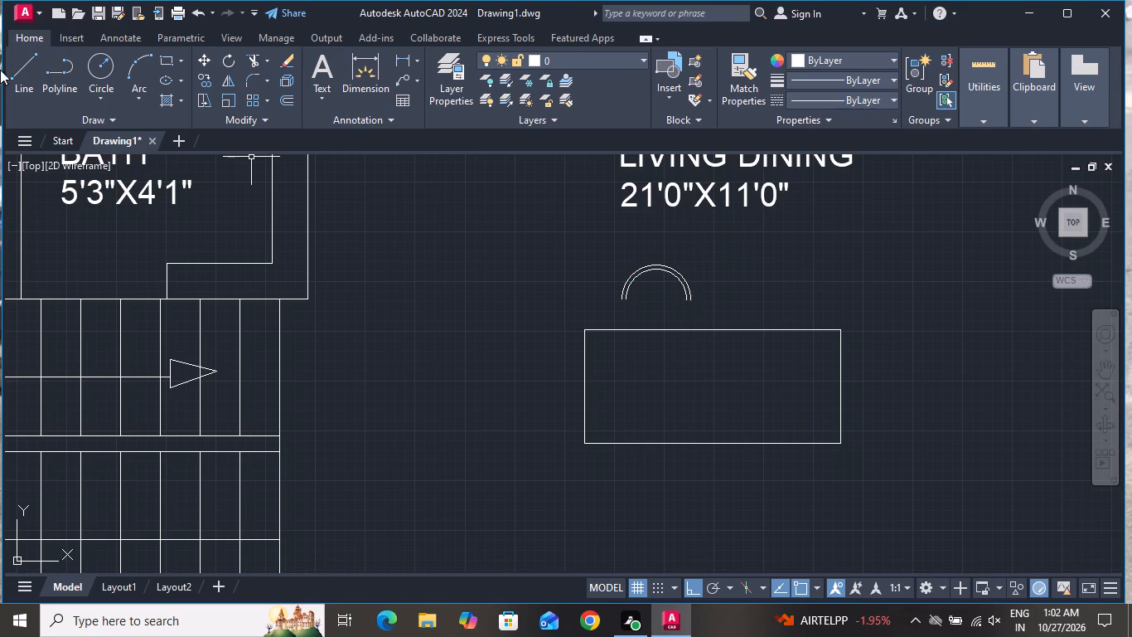
# With Ortho off, draw connected lines from the outer arc's west end to the table edge, along it, and up to the arc's east end.
pyautogui.click(27, 68)
pyautogui.scroll(3, 634, 276)
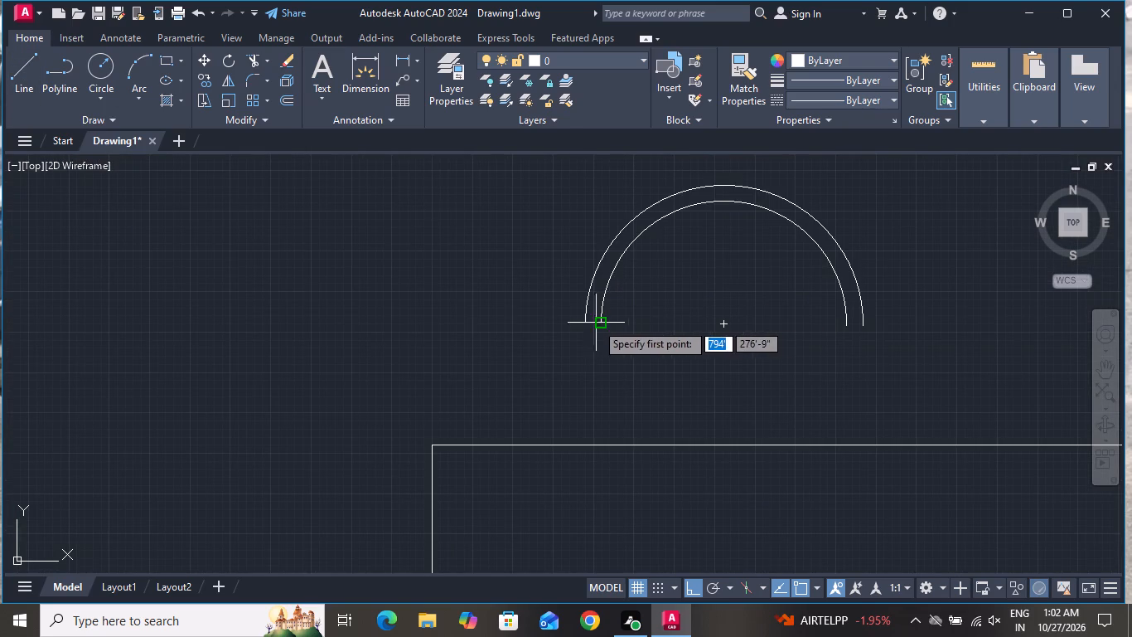
pyautogui.click(590, 323)
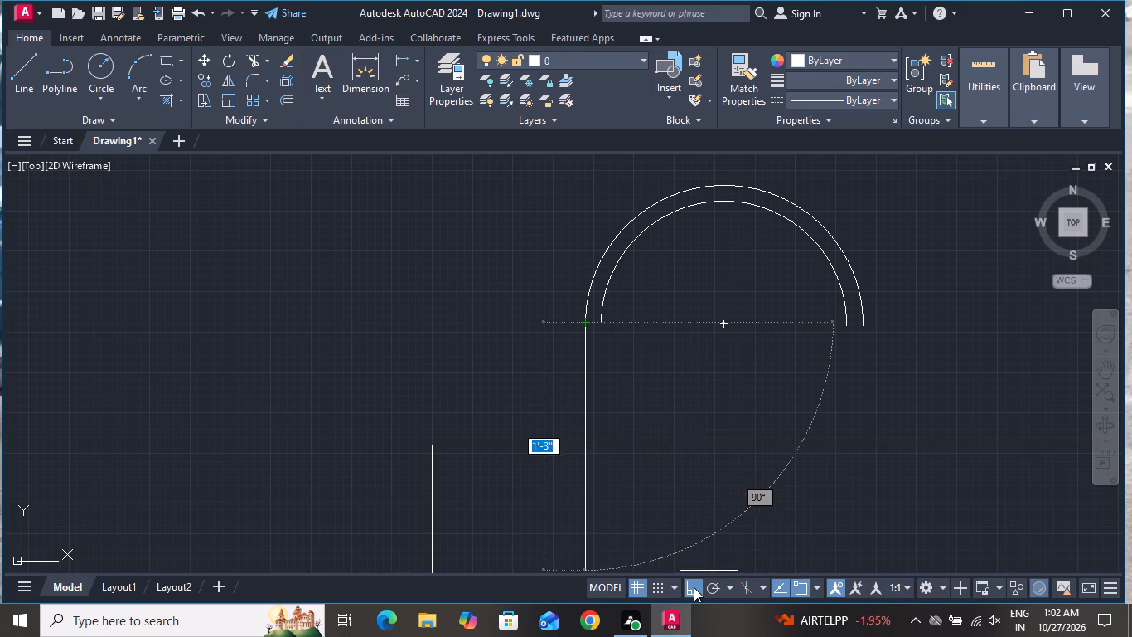
pyautogui.click(694, 587)
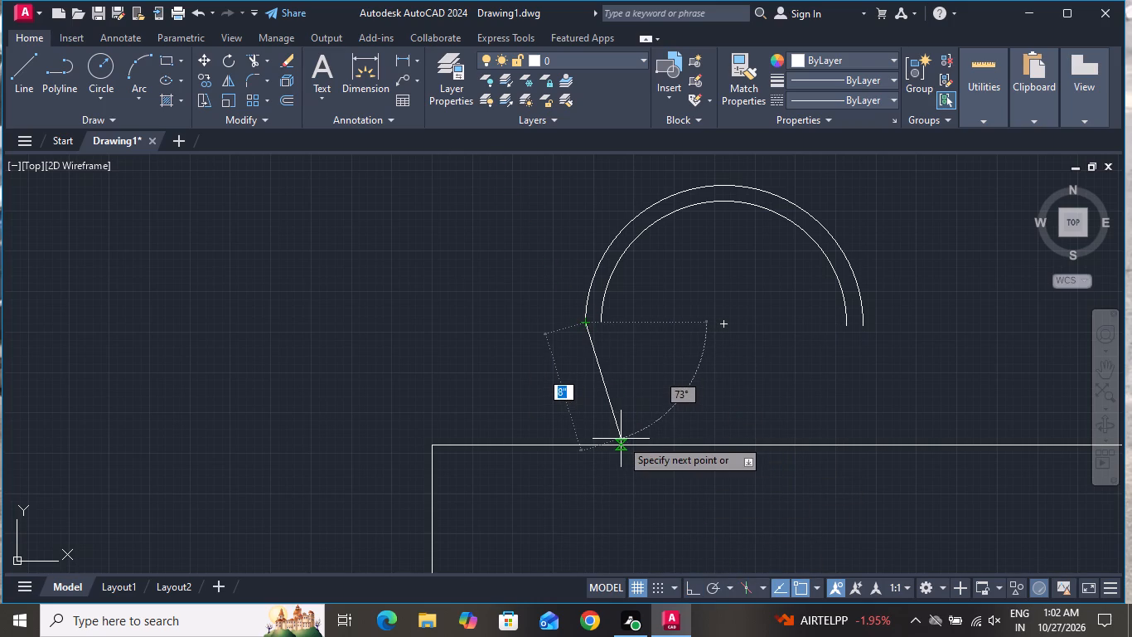
pyautogui.click(621, 439)
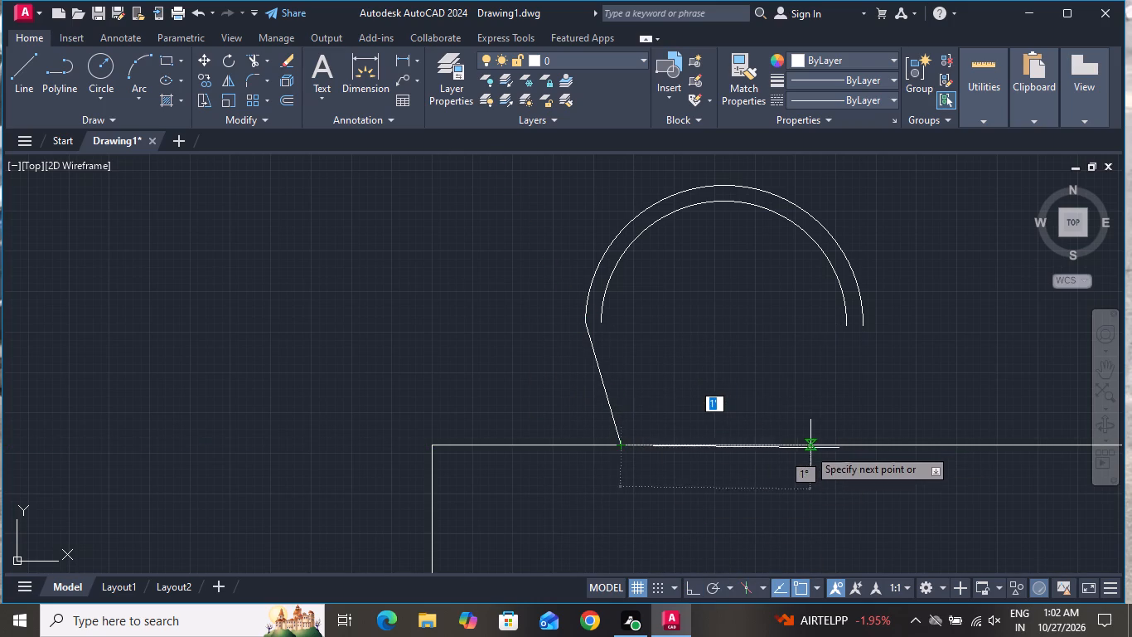
pyautogui.click(823, 444)
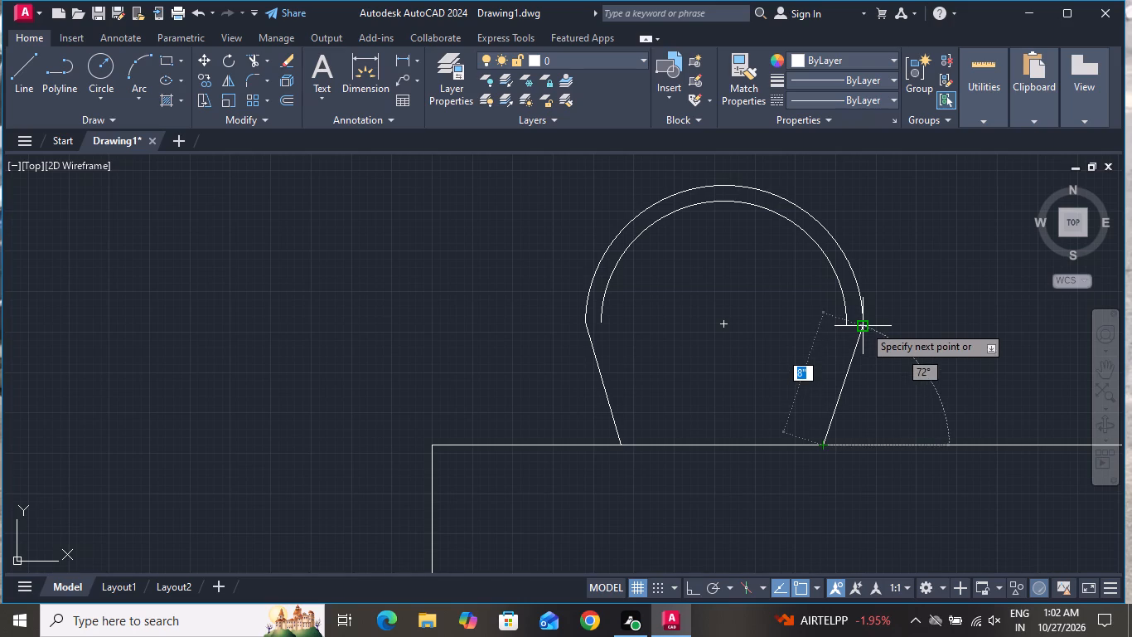
pyautogui.click(864, 323)
pyautogui.rightClick(864, 323)
pyautogui.click(883, 344)
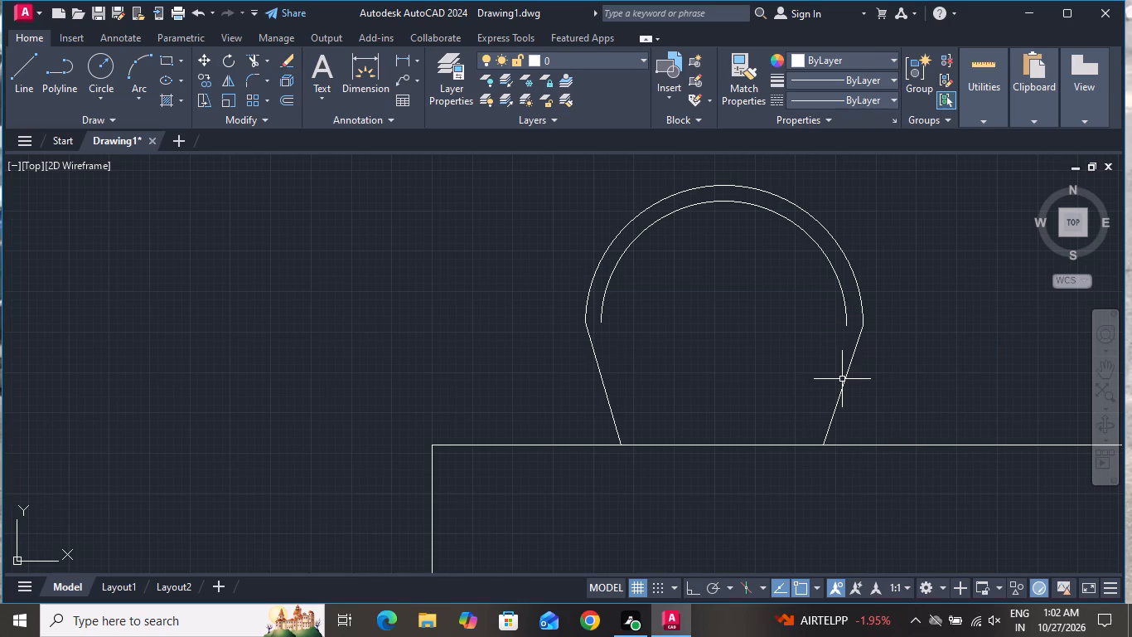
# Draw a short line, about 2" long, from the inner arc's west end to the chair's west slanted side.
pyautogui.scroll(-1, 1056, 303)
pyautogui.scroll(-1, 941, 294)
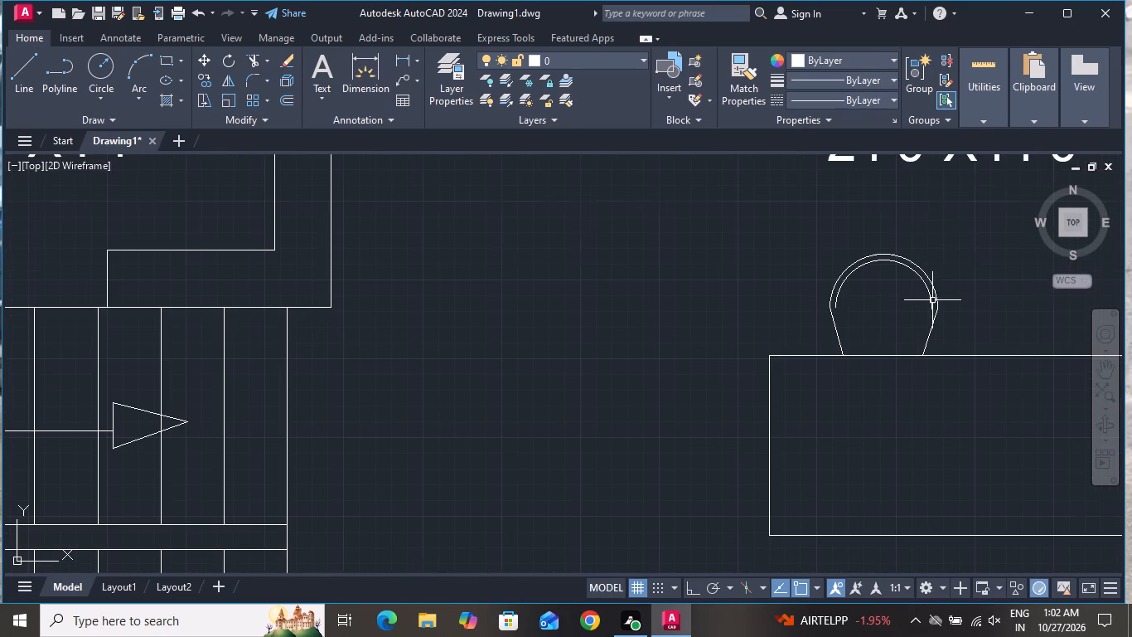
pyautogui.scroll(2, 990, 246)
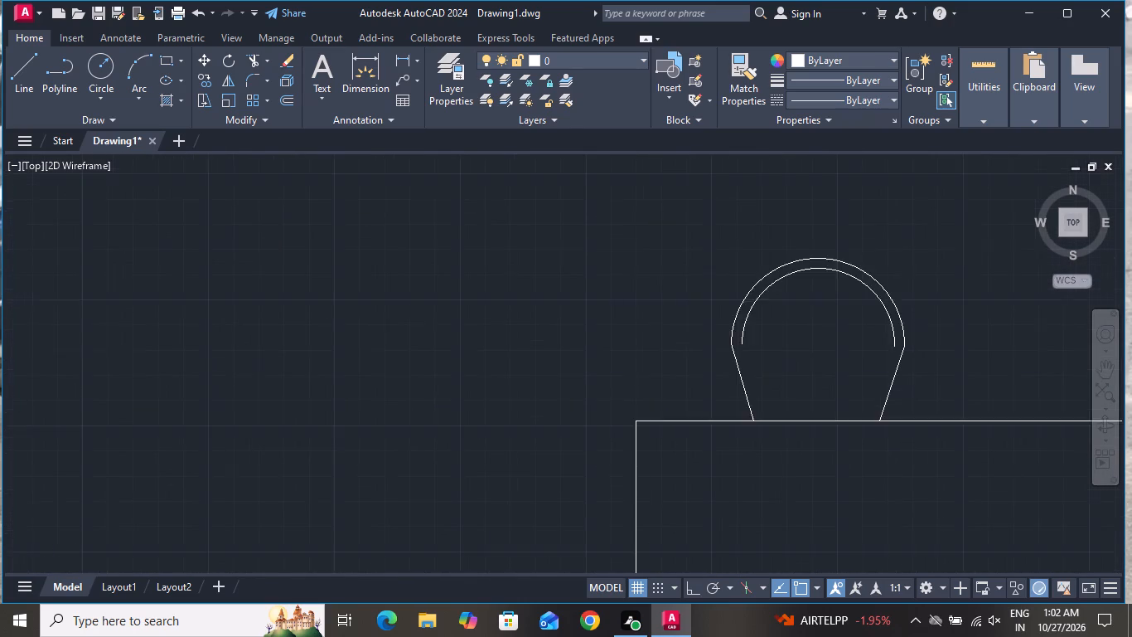
pyautogui.click(31, 66)
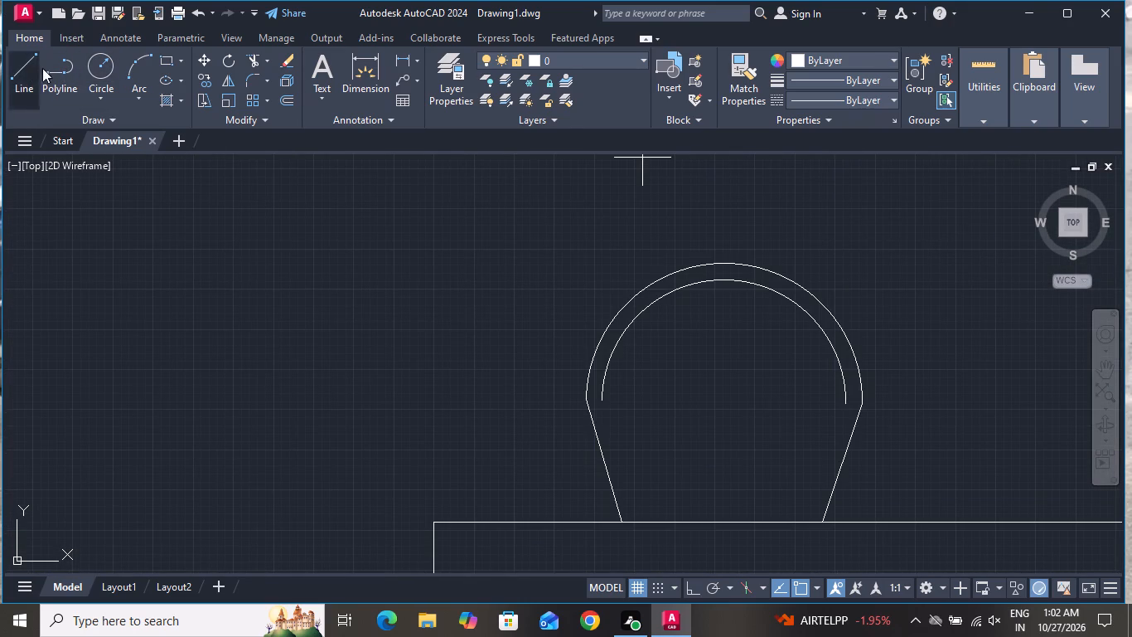
pyautogui.scroll(2, 679, 465)
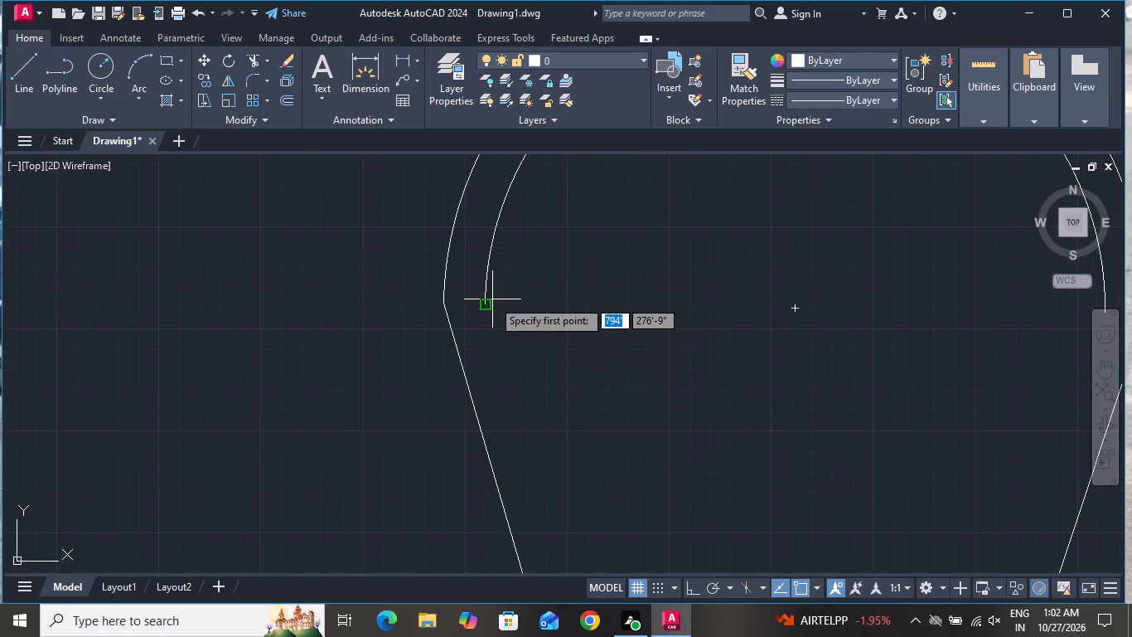
pyautogui.click(482, 301)
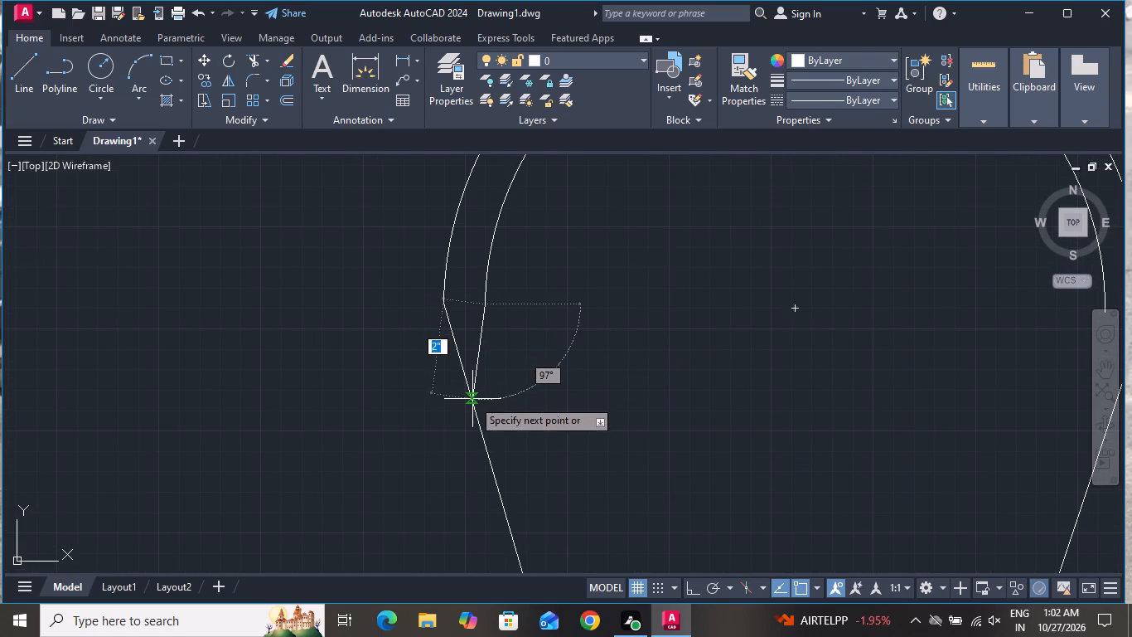
pyautogui.click(472, 399)
pyautogui.rightClick(472, 399)
pyautogui.click(491, 422)
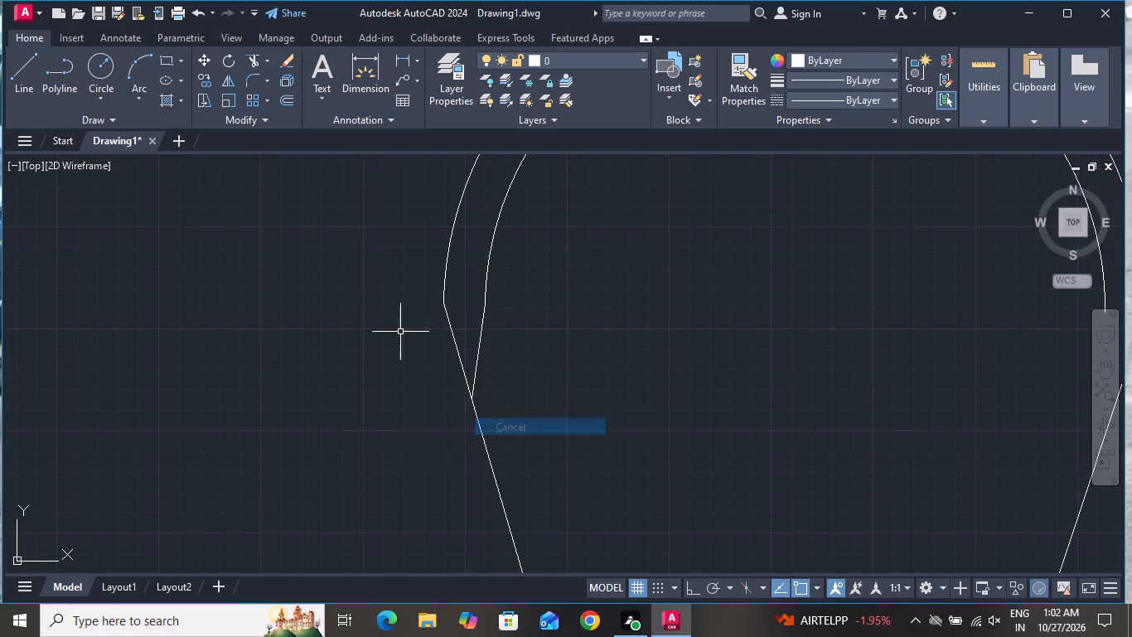
# Draw a matching short line from the inner arc's east end to the chair's east slanted side.
pyautogui.click(20, 65)
pyautogui.scroll(-2, 312, 333)
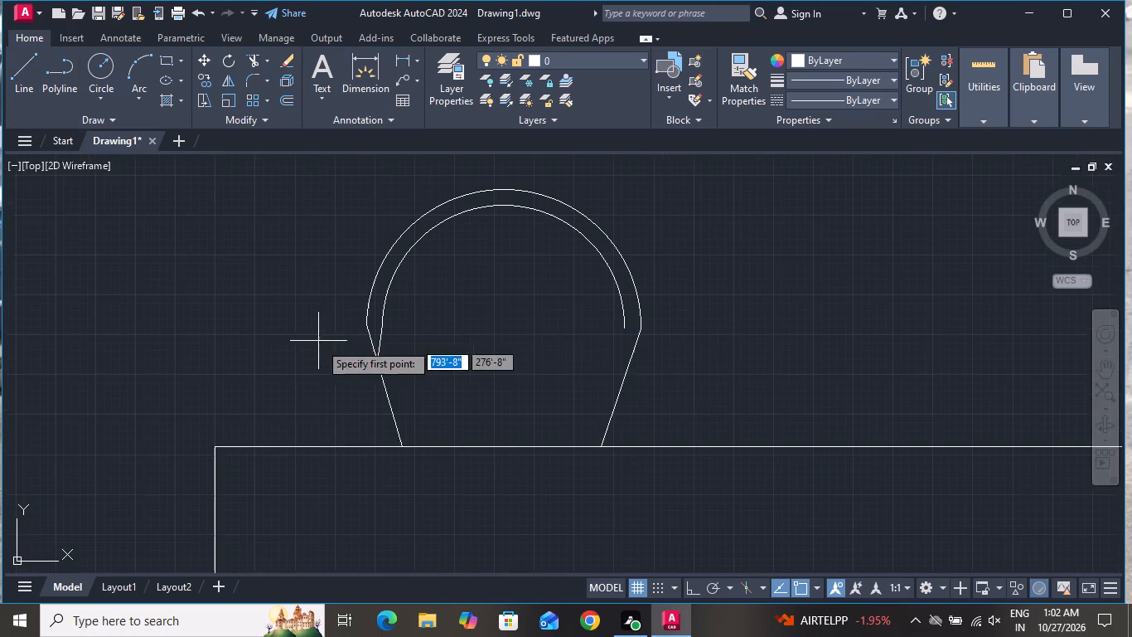
pyautogui.click(624, 328)
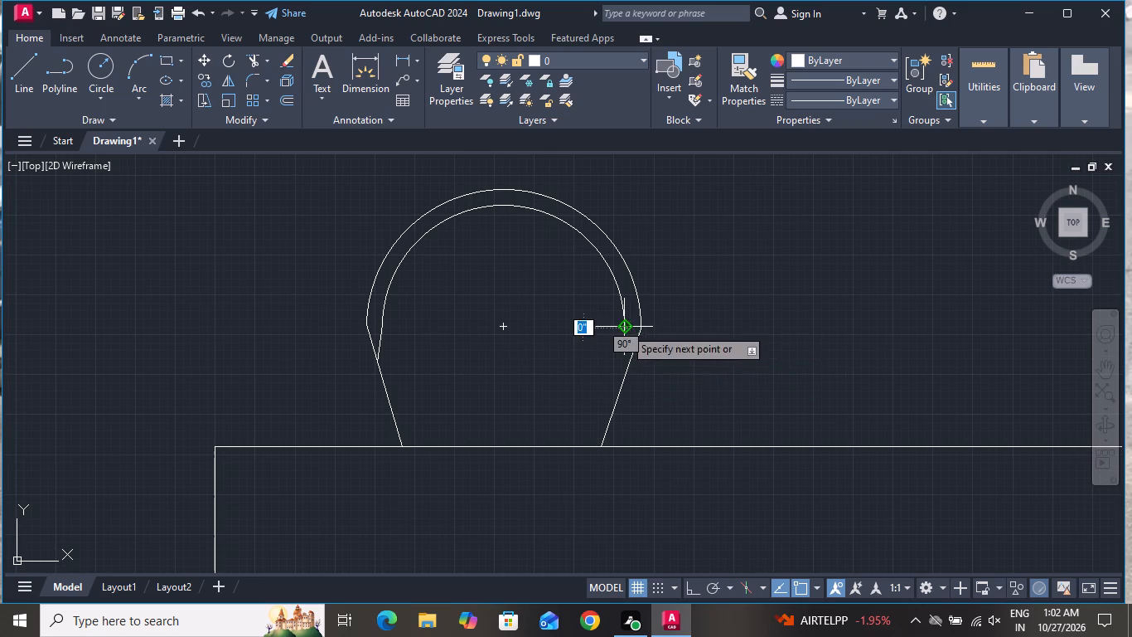
pyautogui.click(629, 362)
pyautogui.rightClick(629, 362)
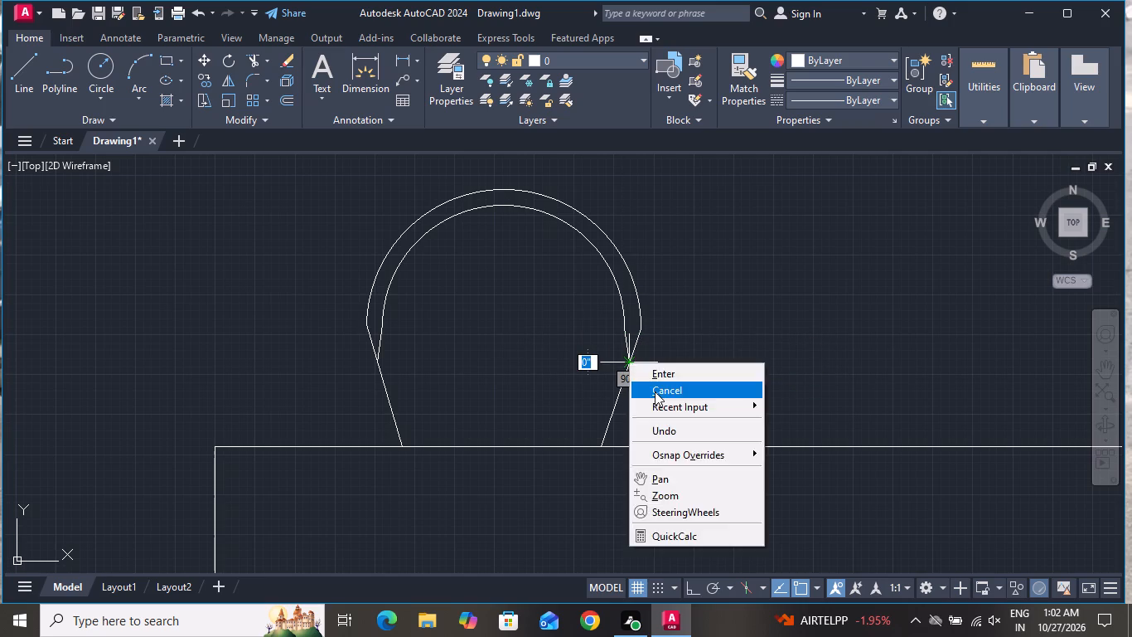
pyautogui.click(655, 391)
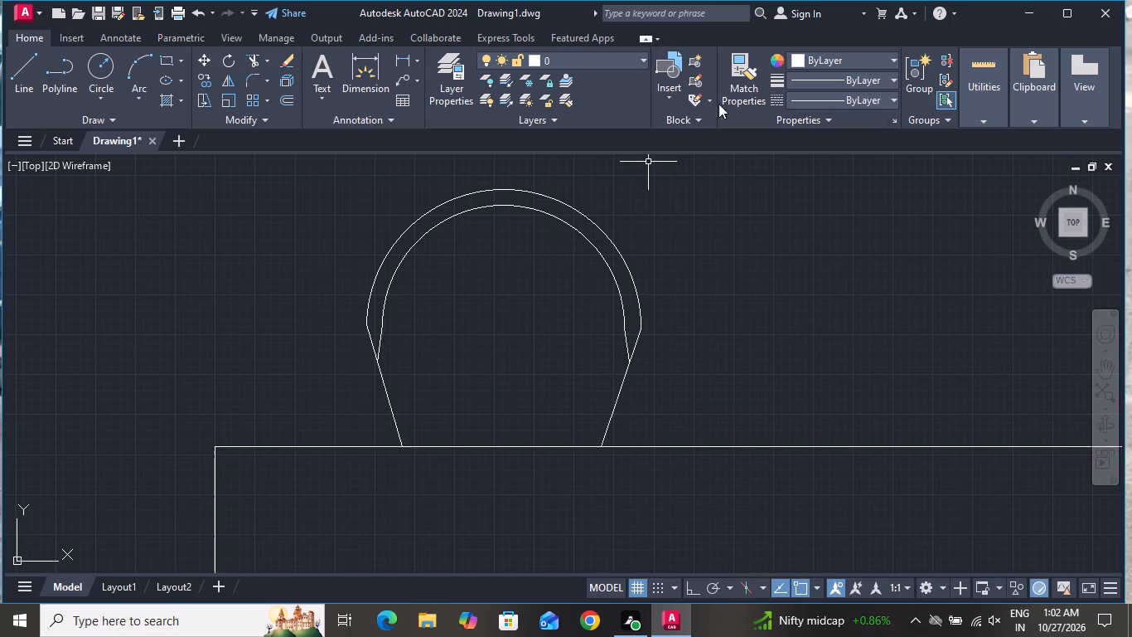
# Copy the chair about 2'-4" east along the table's north edge, and place a spare copy east of the table.
pyautogui.click(708, 210)
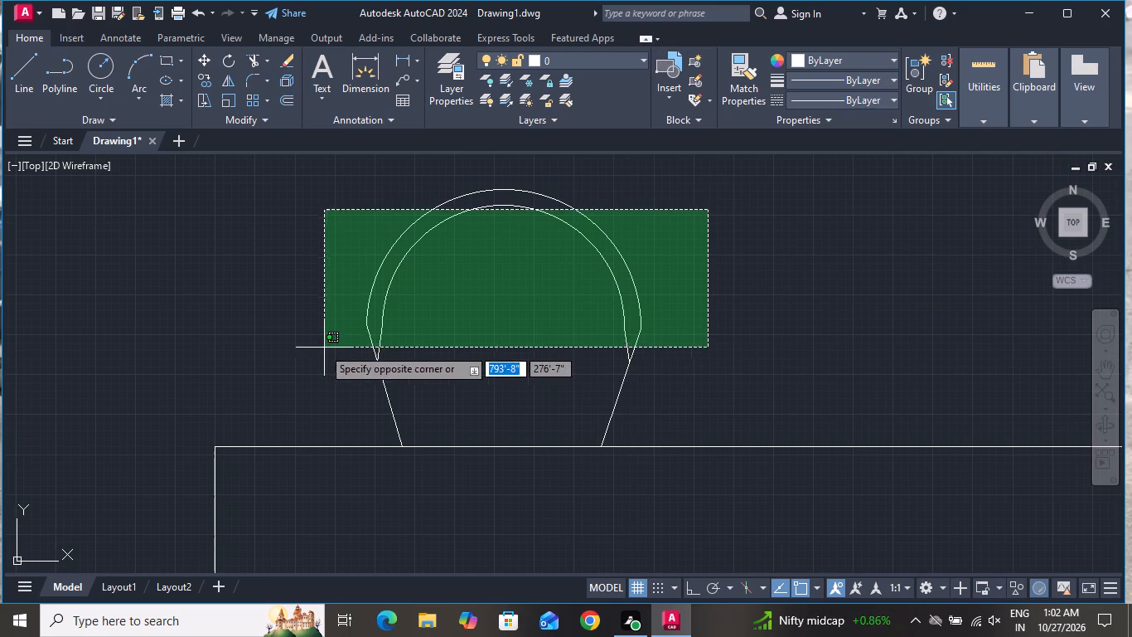
pyautogui.click(307, 360)
pyautogui.scroll(-2, 587, 298)
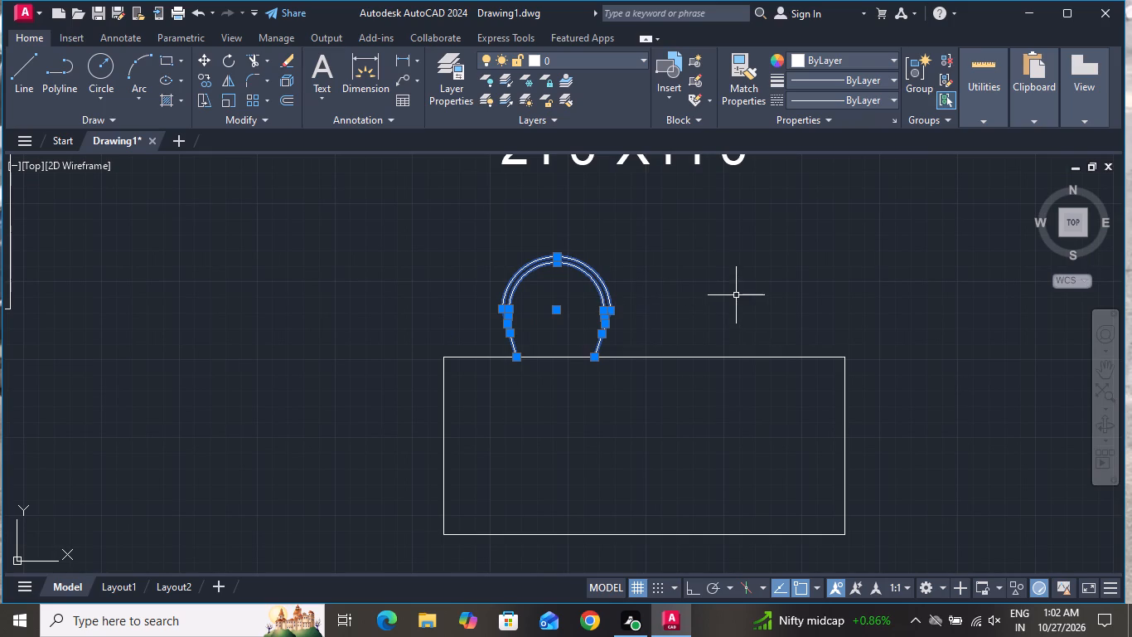
pyautogui.scroll(-1, 736, 295)
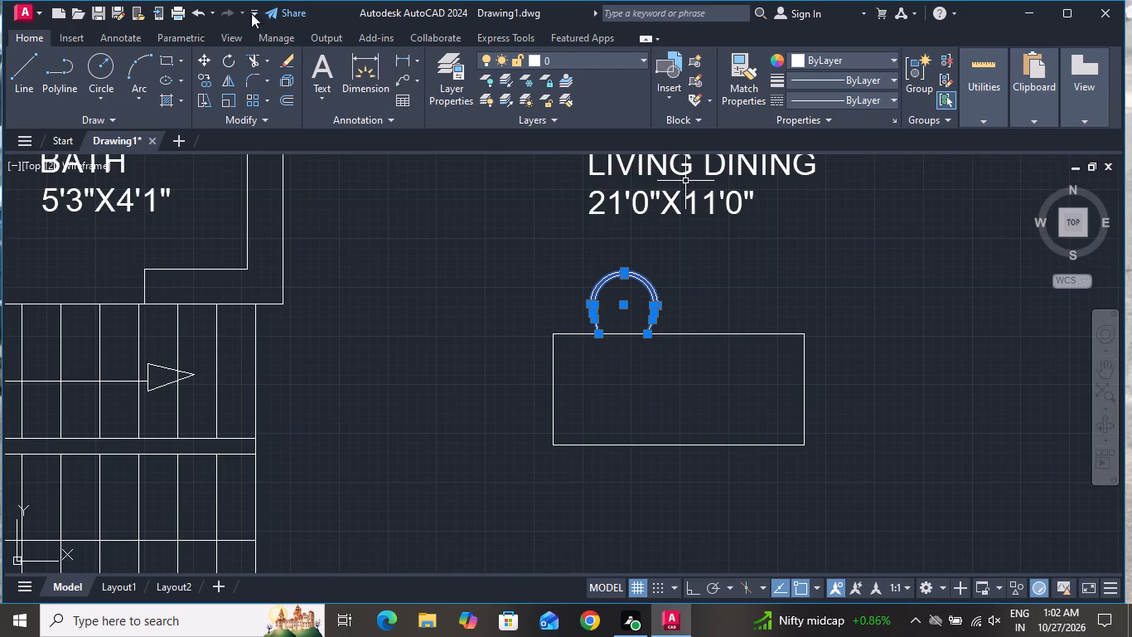
pyautogui.click(200, 77)
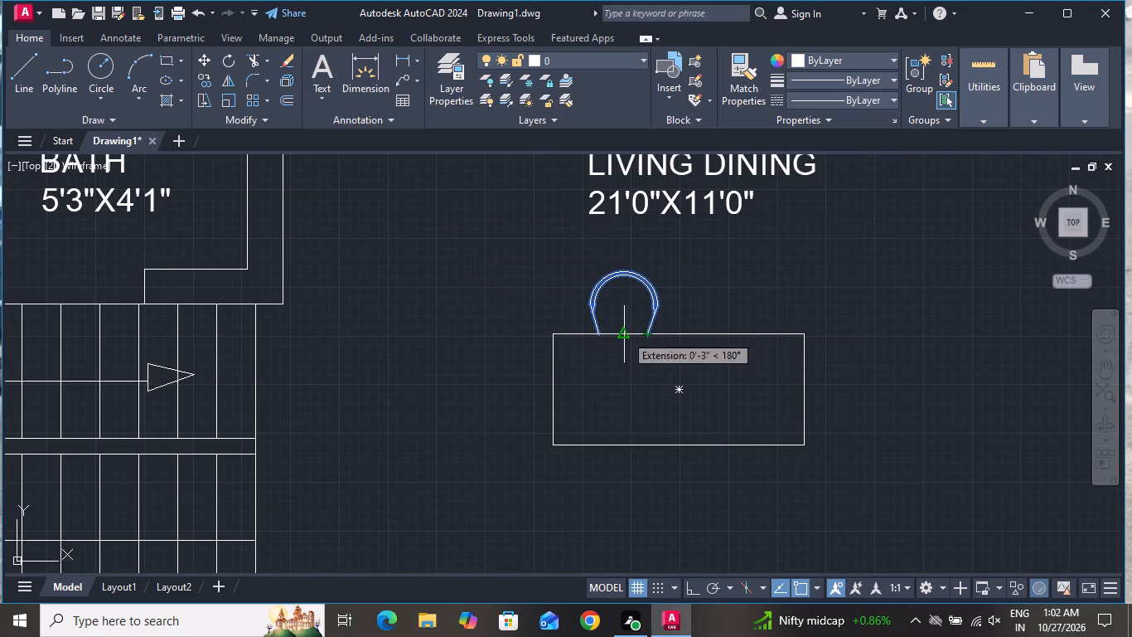
pyautogui.click(611, 333)
pyautogui.click(718, 333)
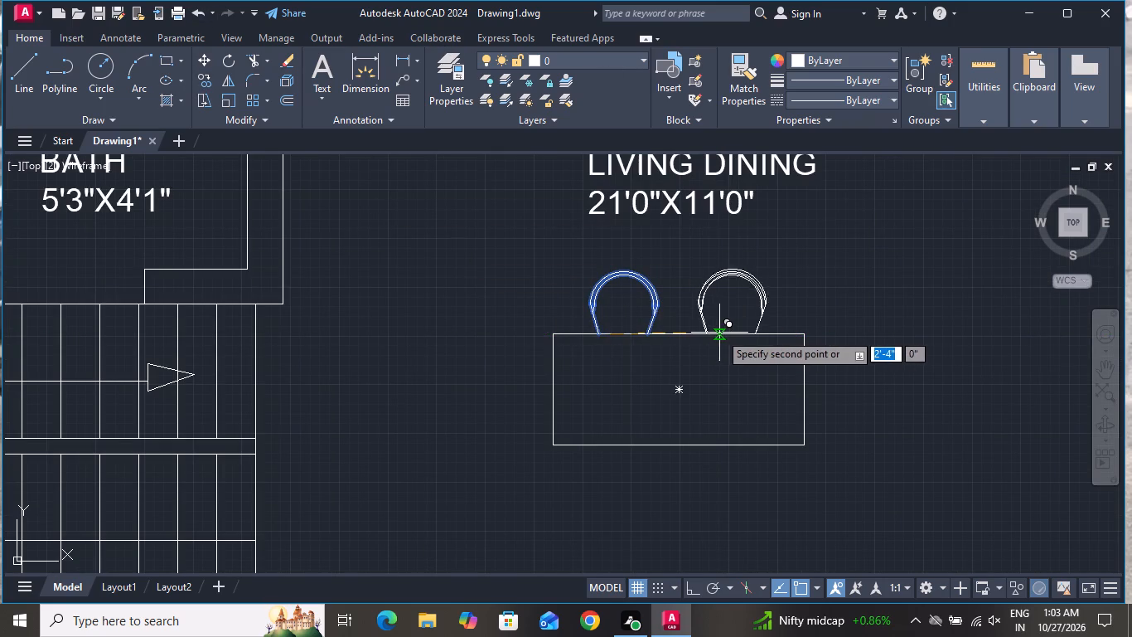
pyautogui.click(893, 379)
pyautogui.rightClick(893, 379)
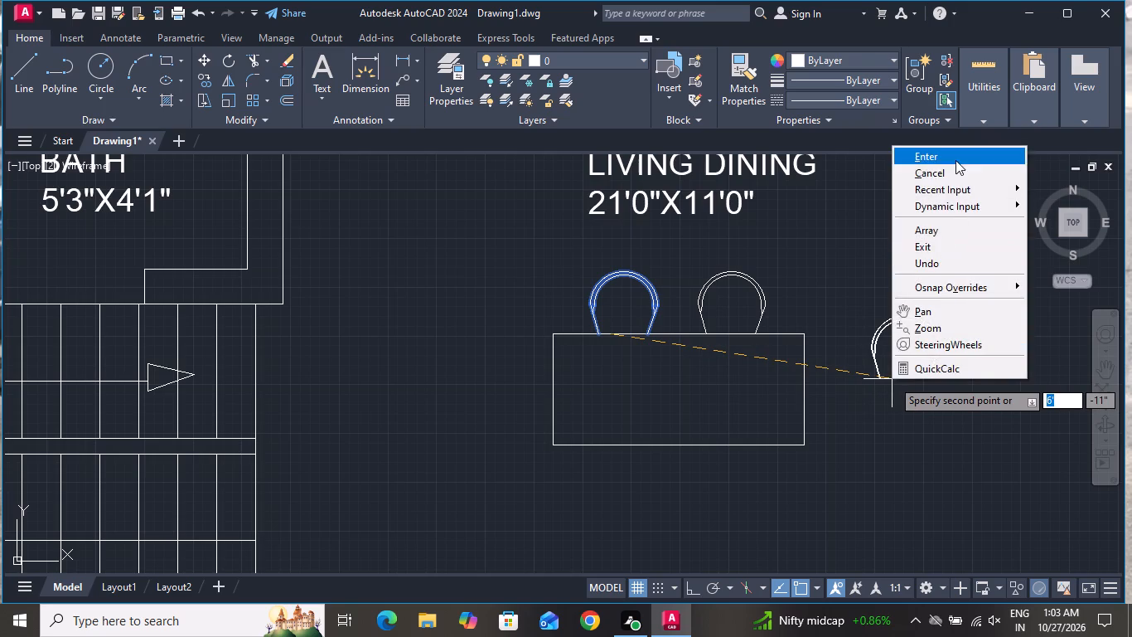
pyautogui.click(952, 179)
# With Ortho on, rotate the spare chair 180° so its open end faces north.
pyautogui.click(986, 282)
pyautogui.click(873, 412)
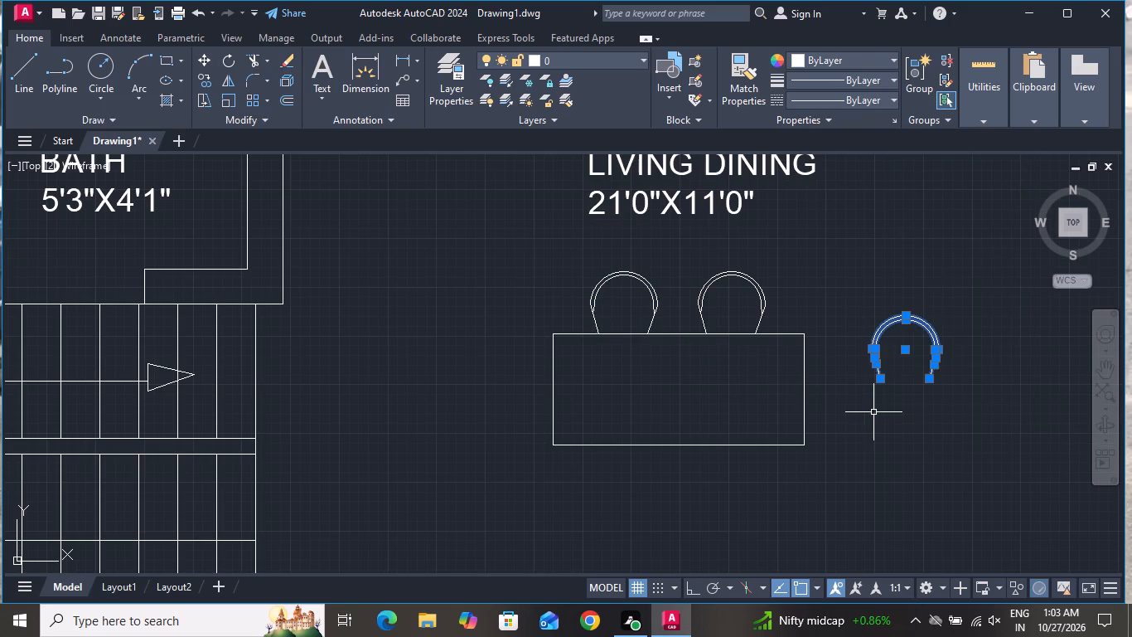
pyautogui.click(233, 64)
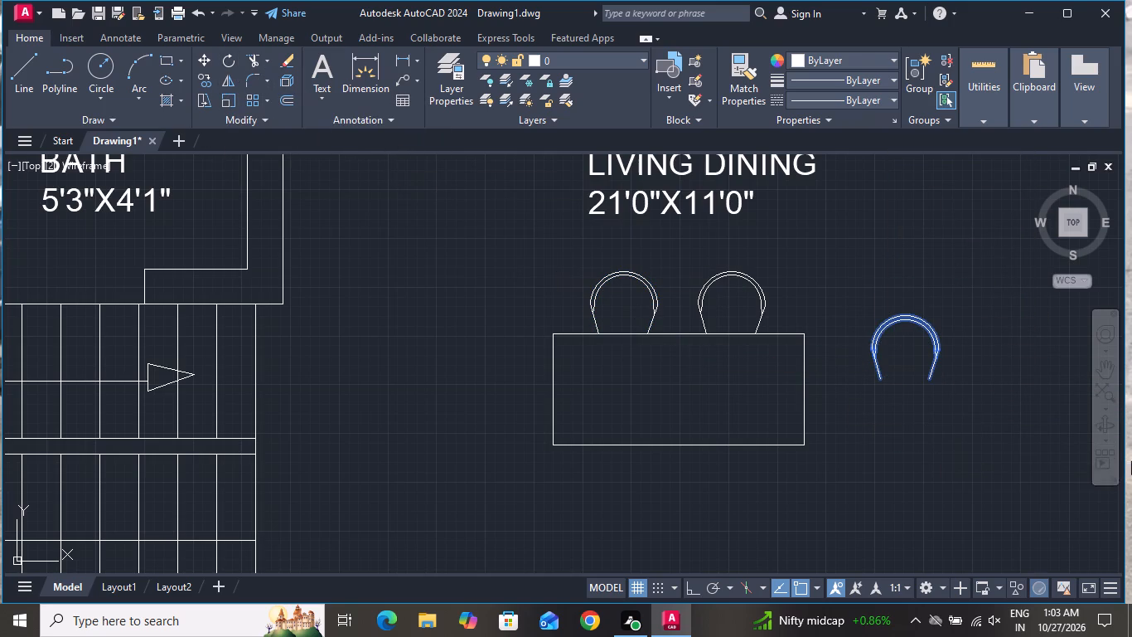
pyautogui.click(962, 407)
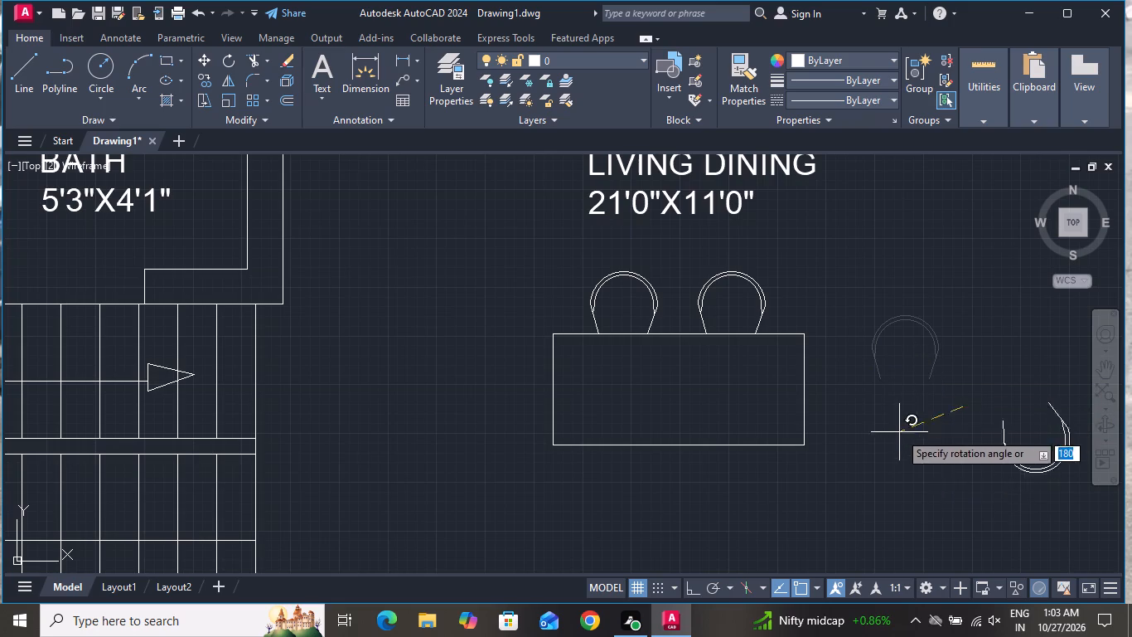
pyautogui.click(691, 592)
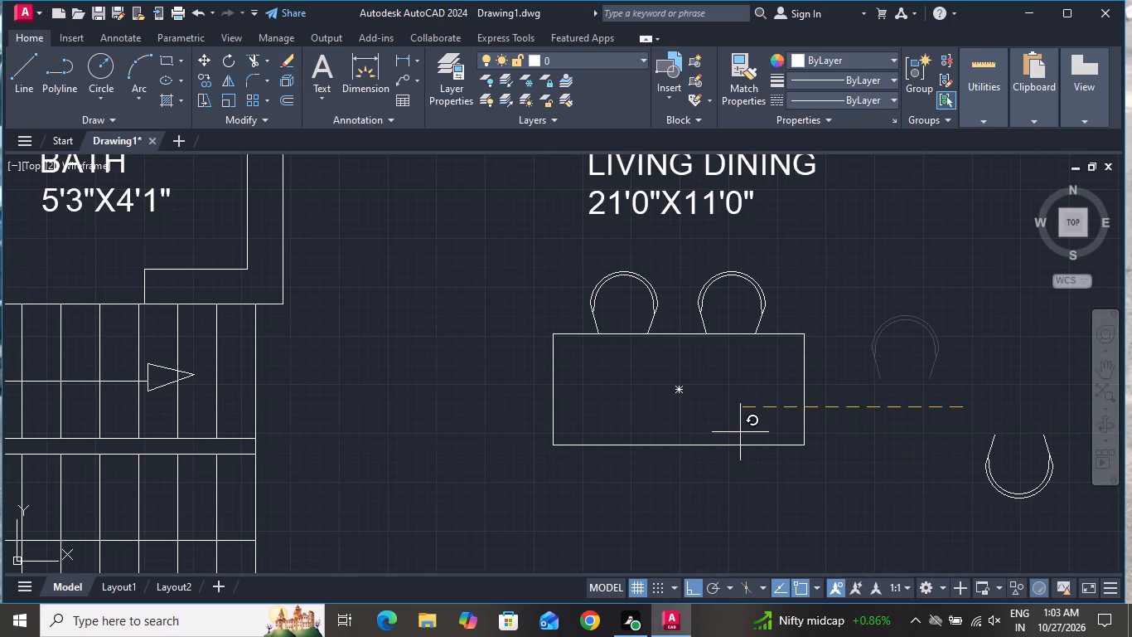
pyautogui.click(746, 423)
# With Ortho off, move the rotated chair by its open east end onto the table's south edge, near the east corner.
pyautogui.scroll(-2, 770, 360)
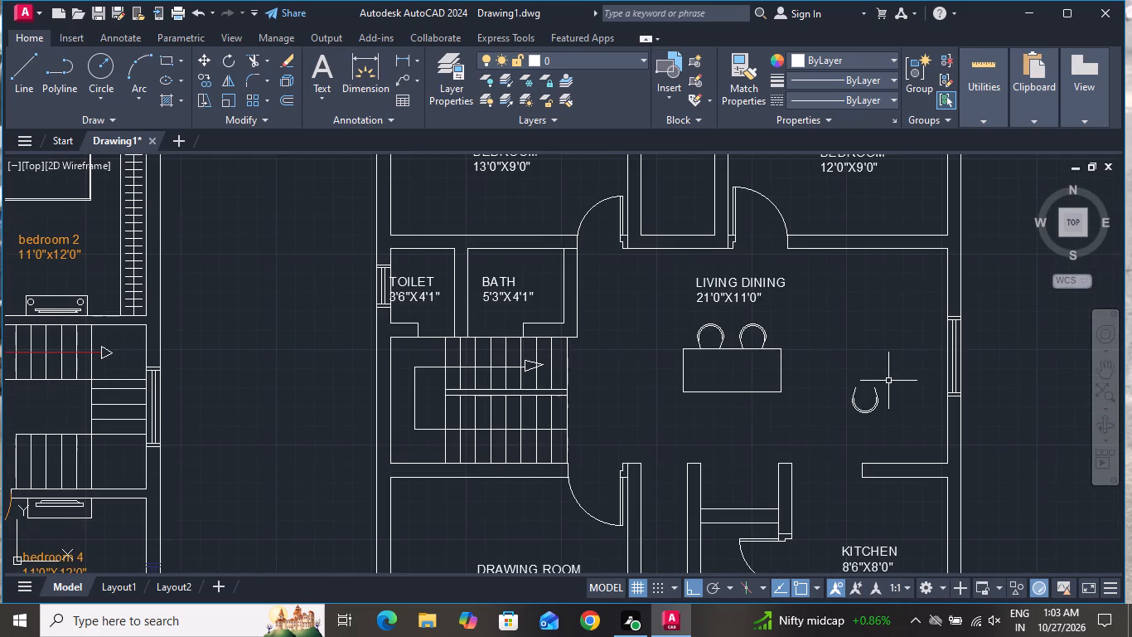
pyautogui.scroll(2, 890, 381)
pyautogui.click(890, 381)
pyautogui.click(762, 494)
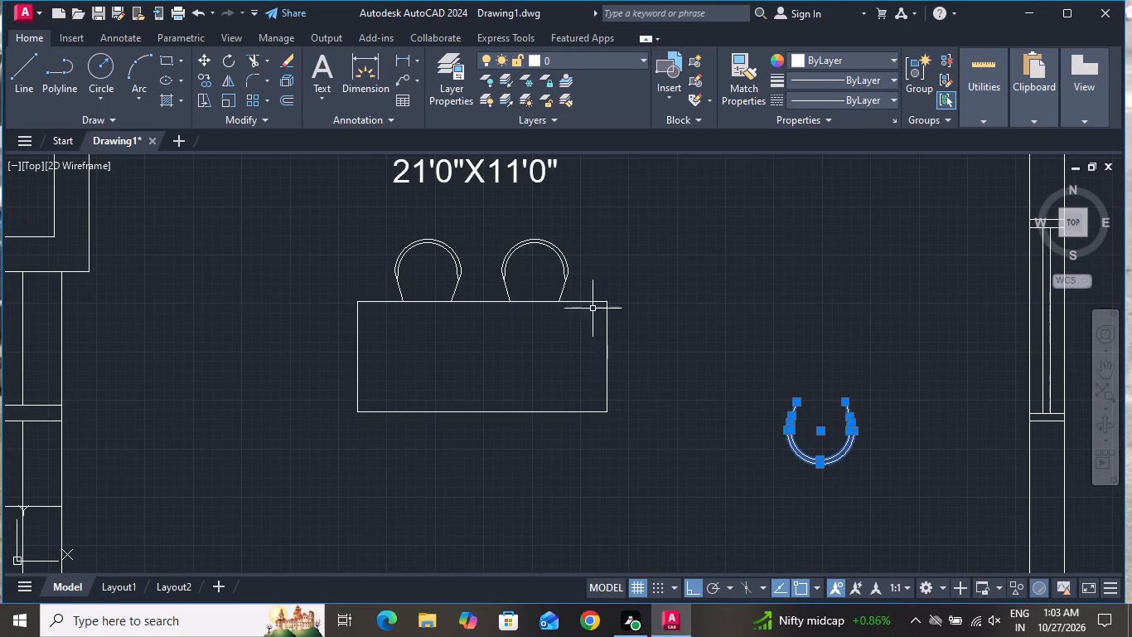
pyautogui.click(210, 57)
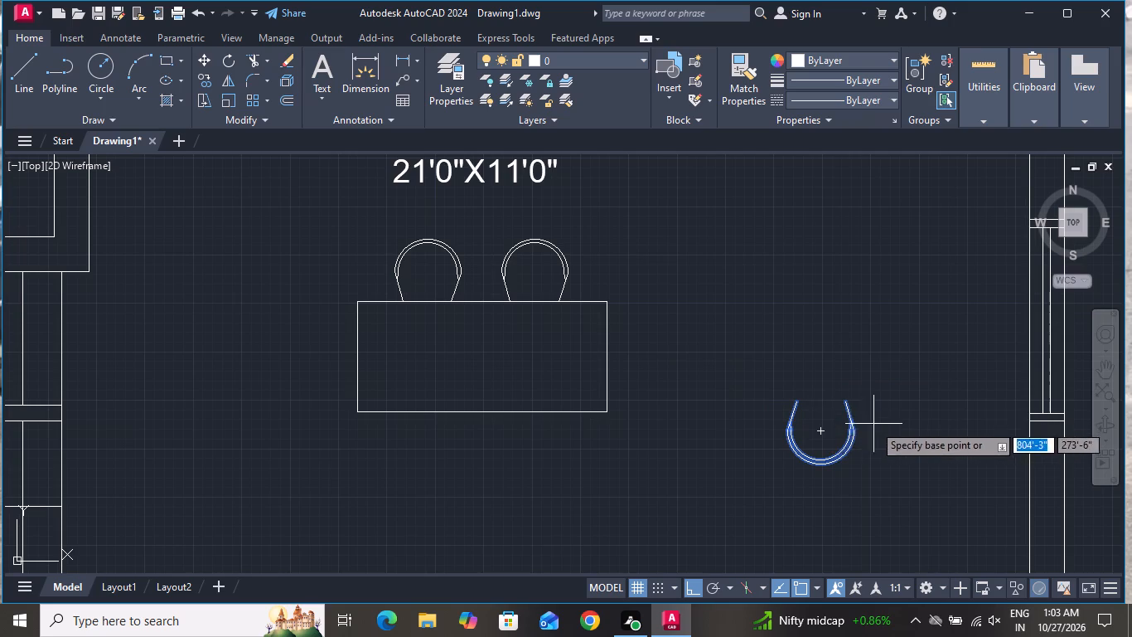
pyautogui.click(844, 401)
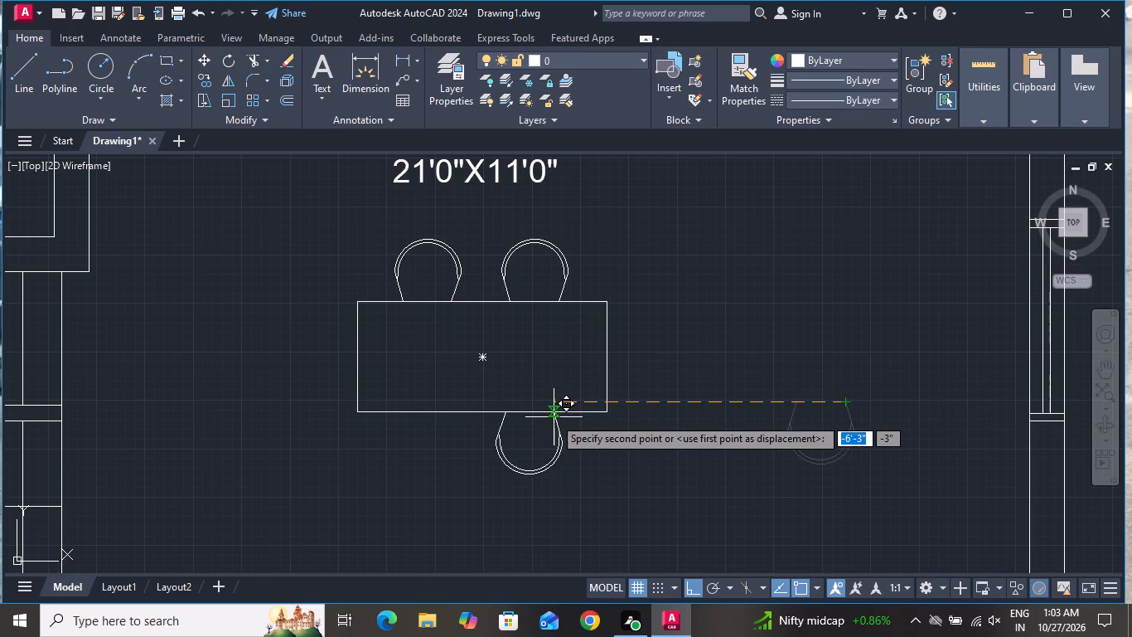
pyautogui.click(685, 588)
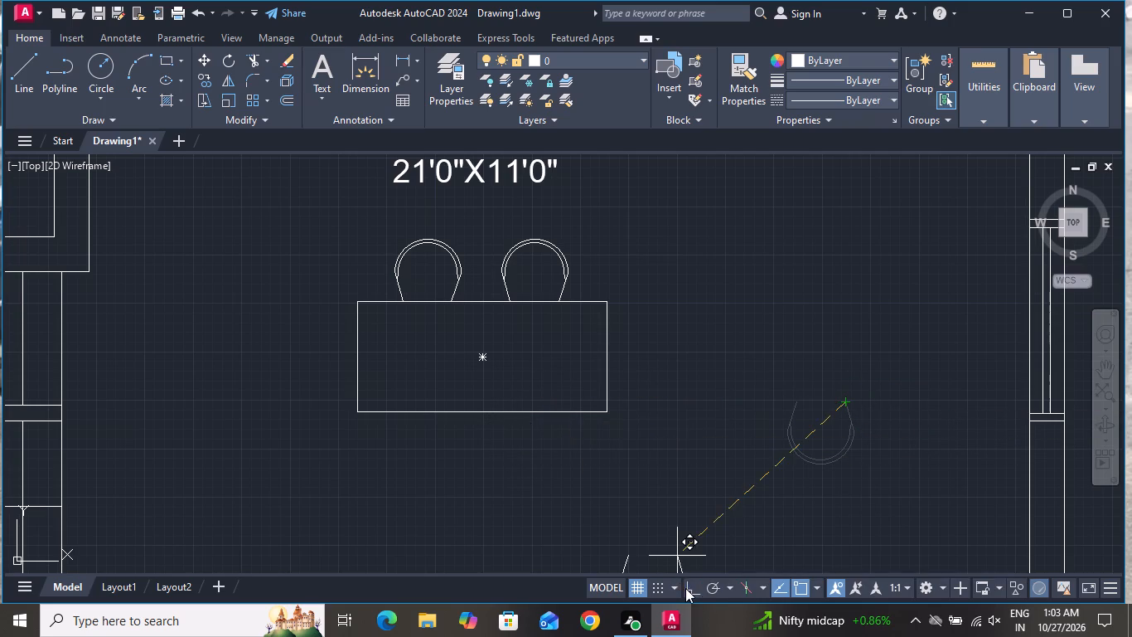
pyautogui.scroll(2, 627, 490)
pyautogui.scroll(-1, 627, 490)
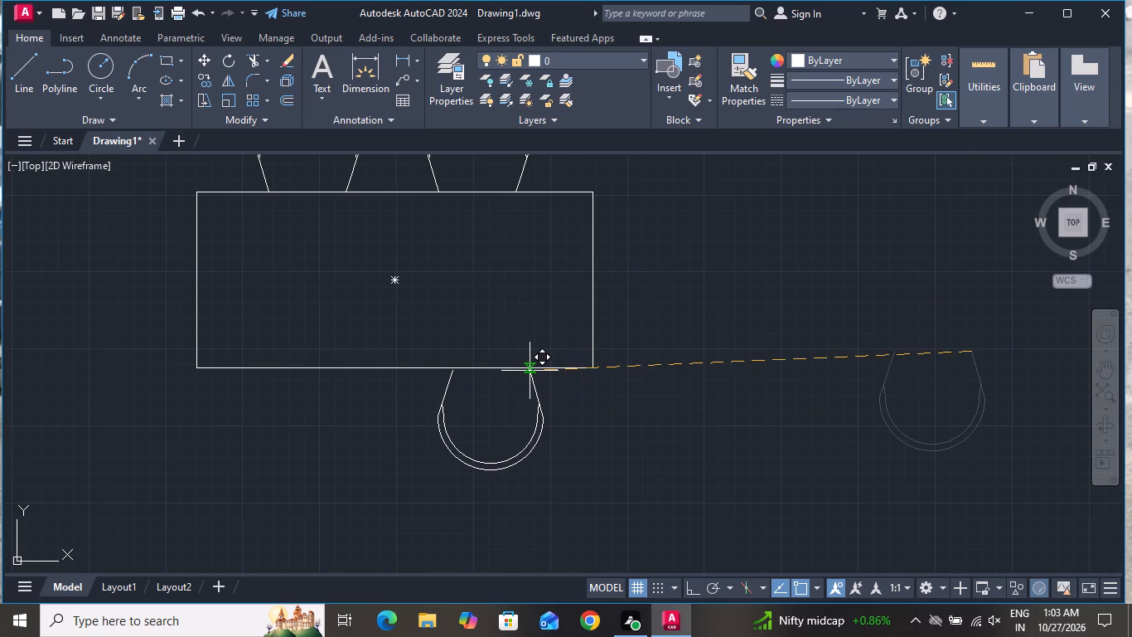
pyautogui.click(530, 371)
# Copy the south chair about 2'-5" west along the table's south edge, and place a spare copy east of the table.
pyautogui.moveTo(555, 393); pyautogui.dragTo(554, 411)
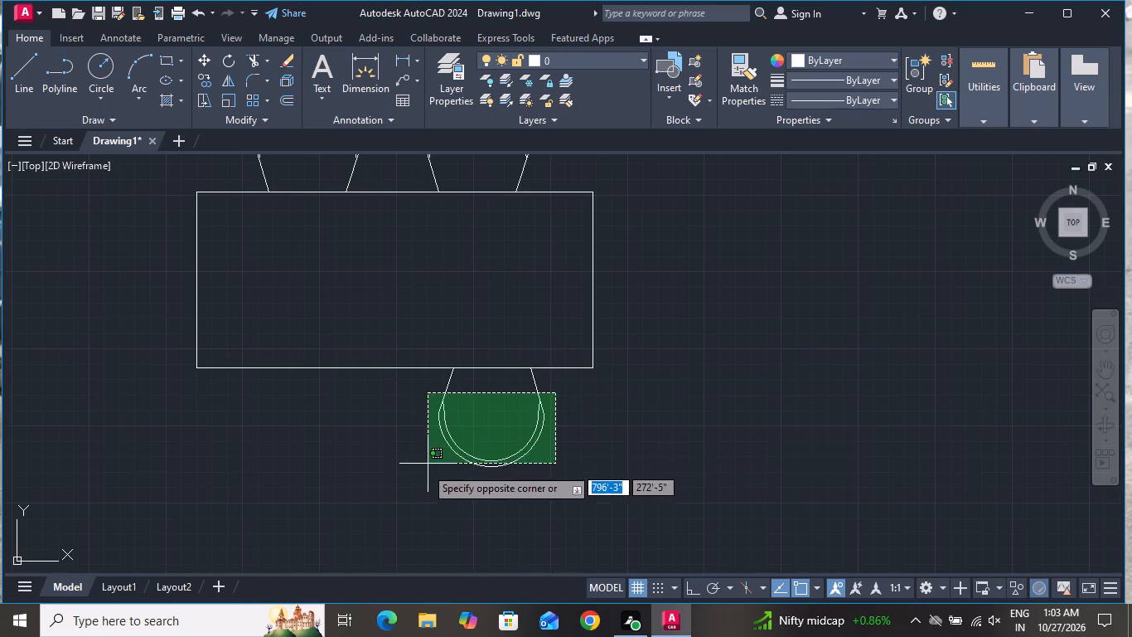
pyautogui.click(407, 484)
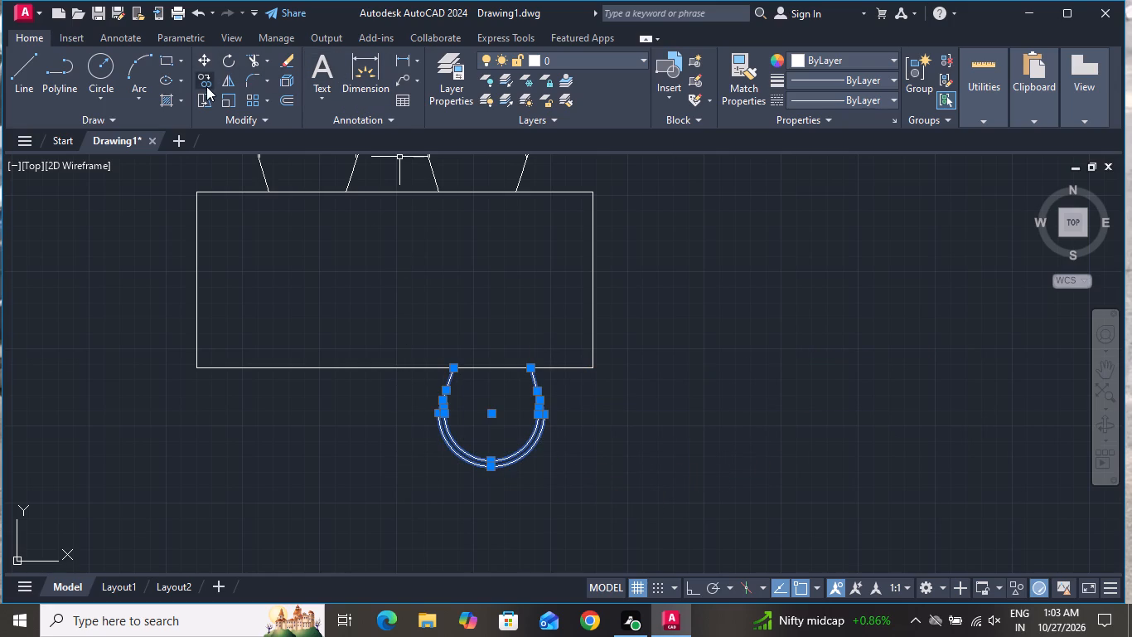
pyautogui.click(206, 86)
pyautogui.click(197, 75)
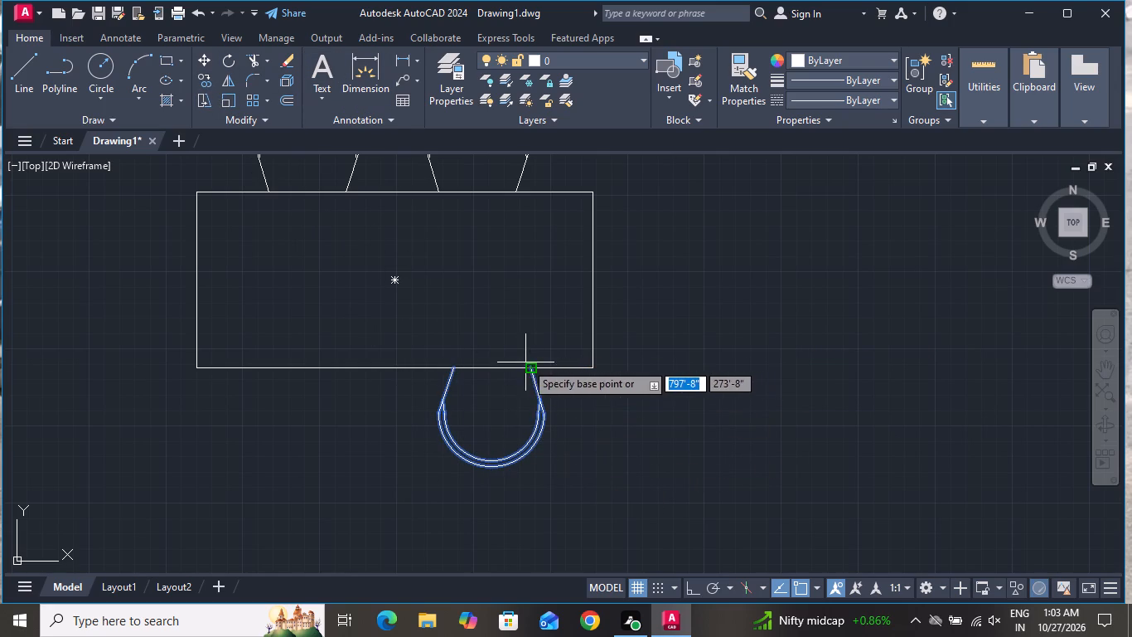
pyautogui.click(525, 362)
pyautogui.click(353, 369)
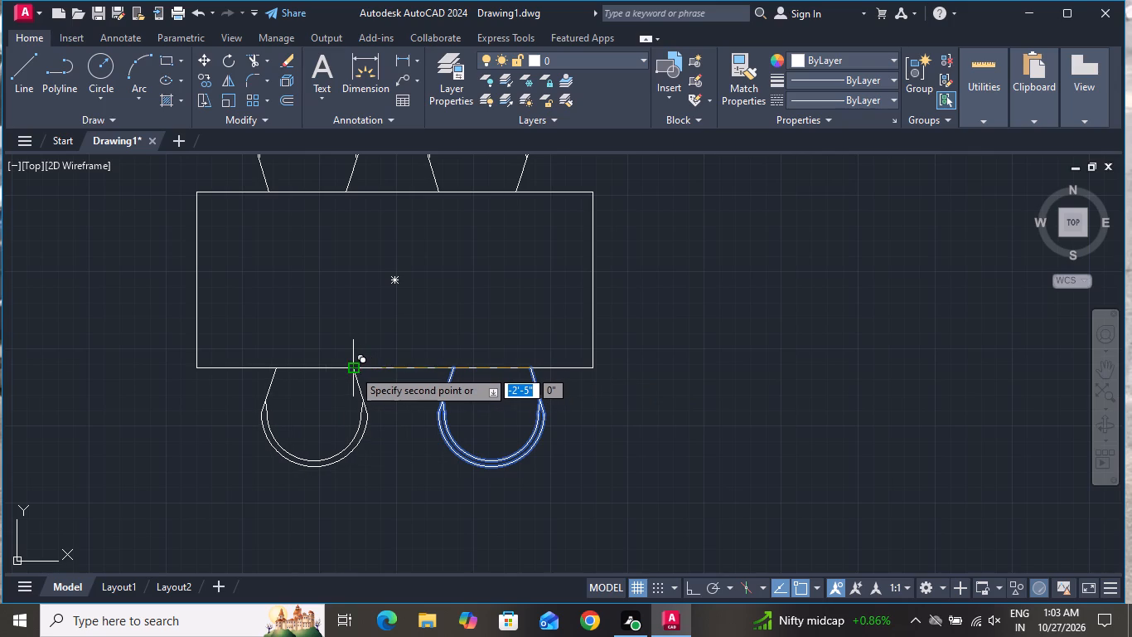
pyautogui.click(821, 250)
pyautogui.rightClick(821, 250)
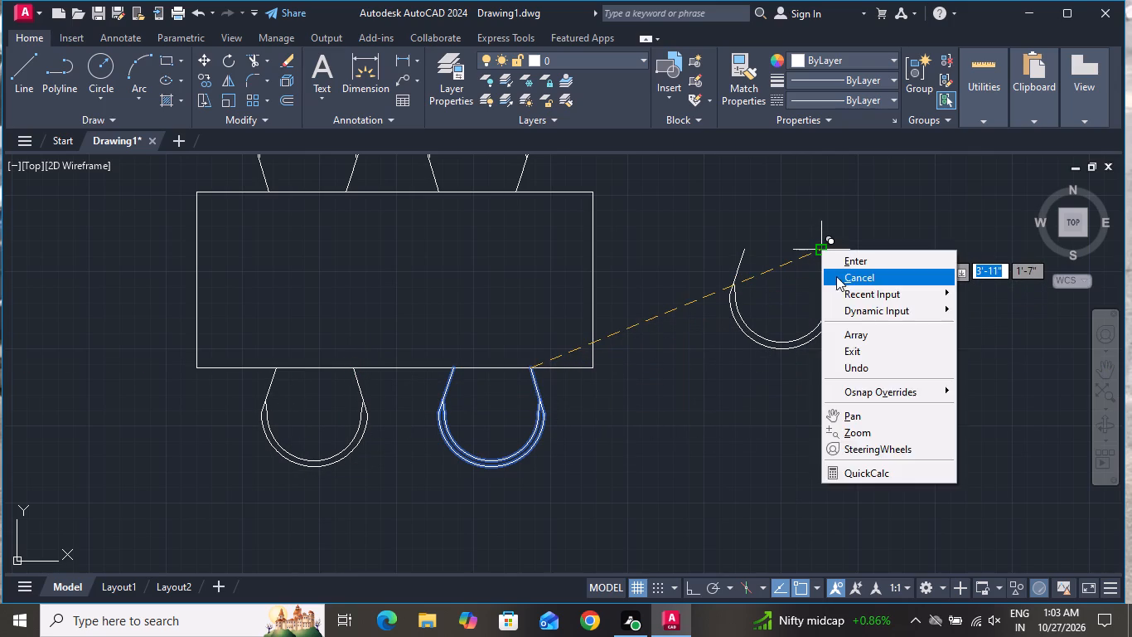
pyautogui.click(839, 280)
# With Ortho on, rotate the new spare chair a quarter turn so its open end faces west towards the table.
pyautogui.moveTo(870, 223); pyautogui.dragTo(864, 246)
pyautogui.click(704, 401)
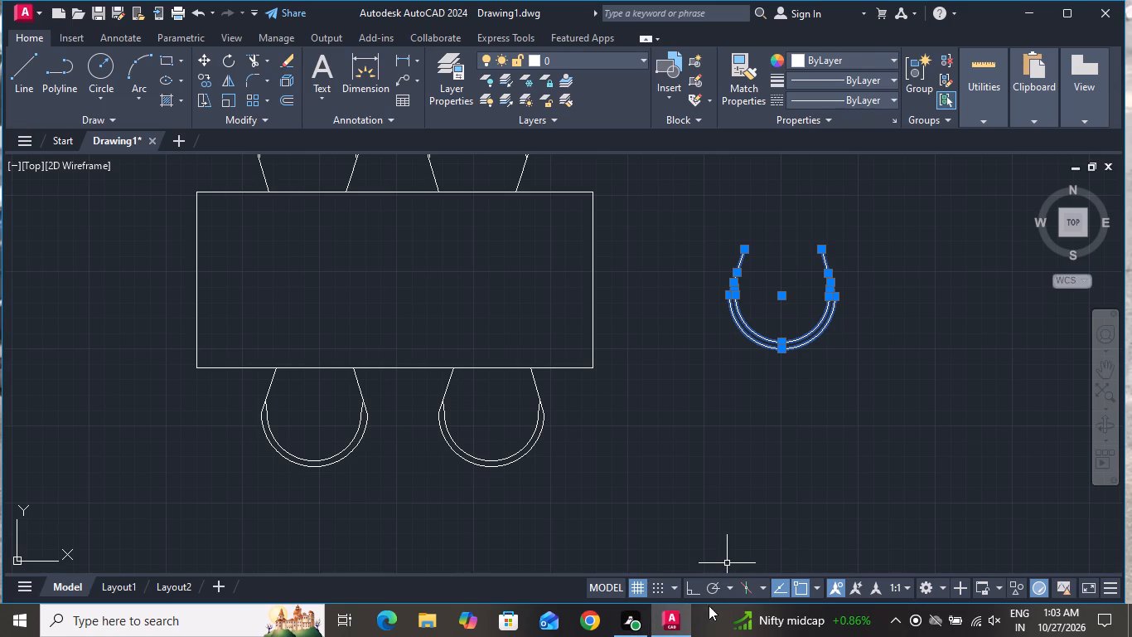
pyautogui.click(696, 587)
pyautogui.click(230, 56)
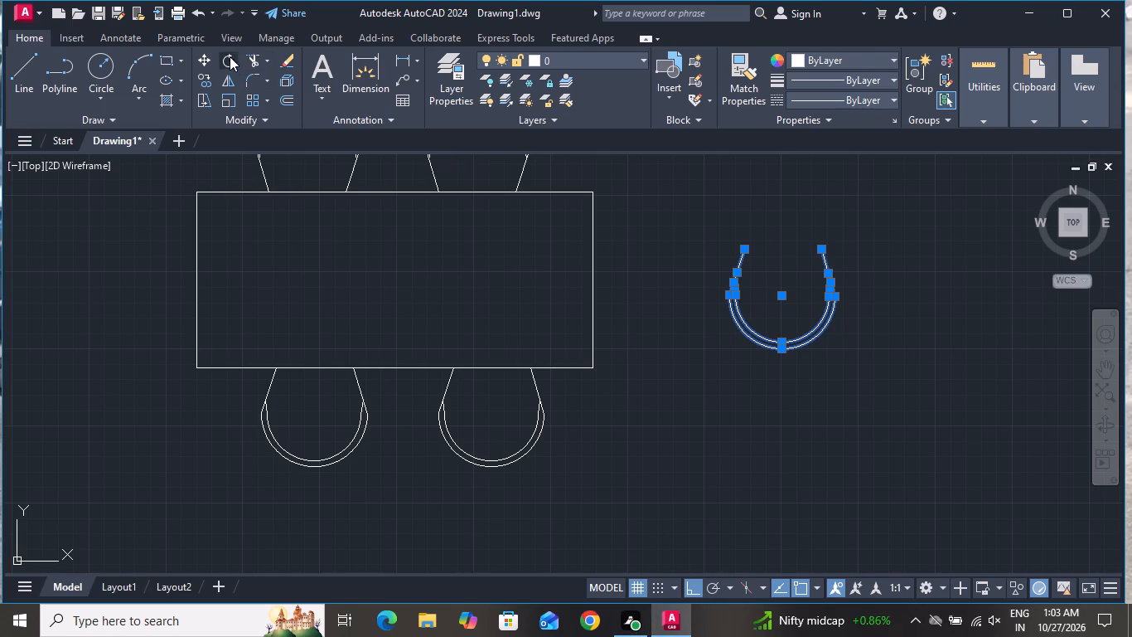
pyautogui.click(828, 249)
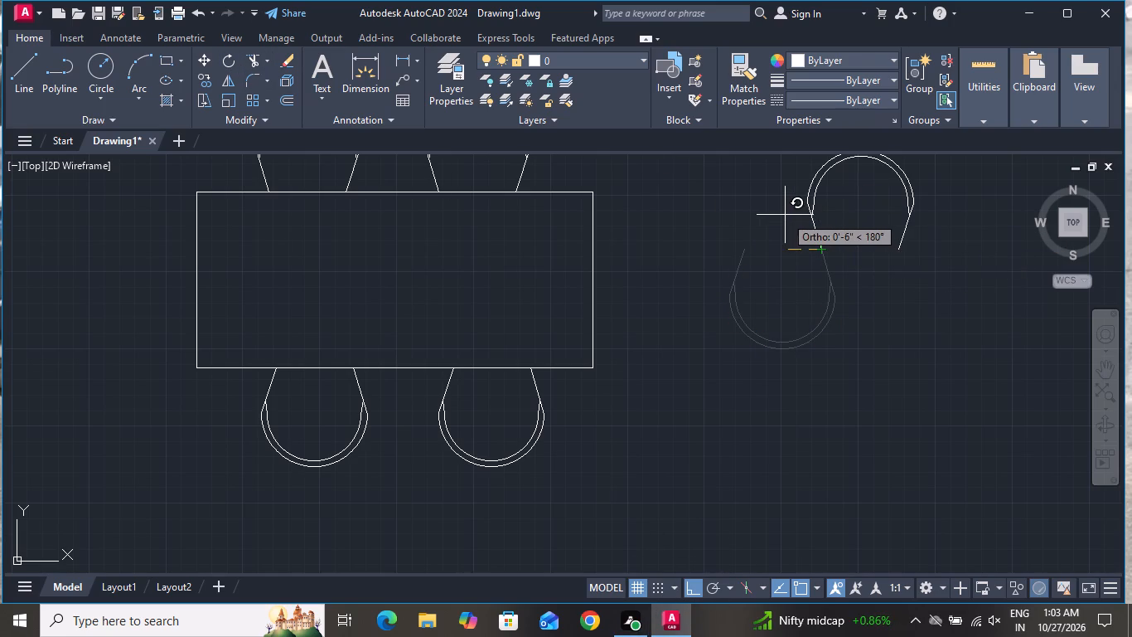
pyautogui.click(799, 201)
# Mirror the rotated spare chair across a vertical line just west of its open end, keeping the original.
pyautogui.click(951, 217)
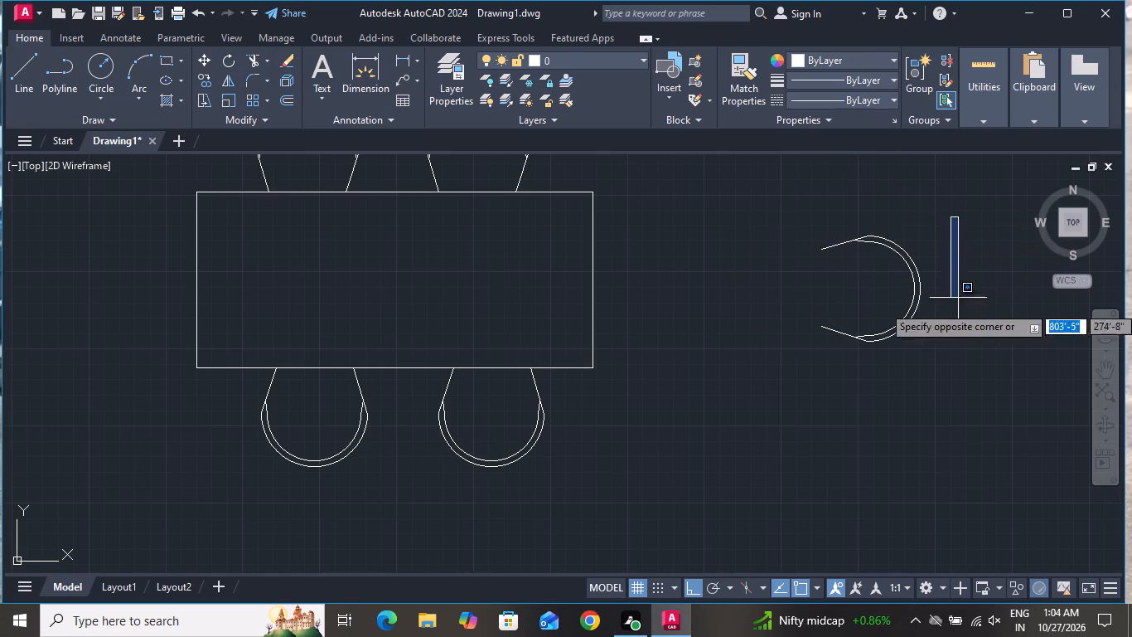
pyautogui.click(779, 369)
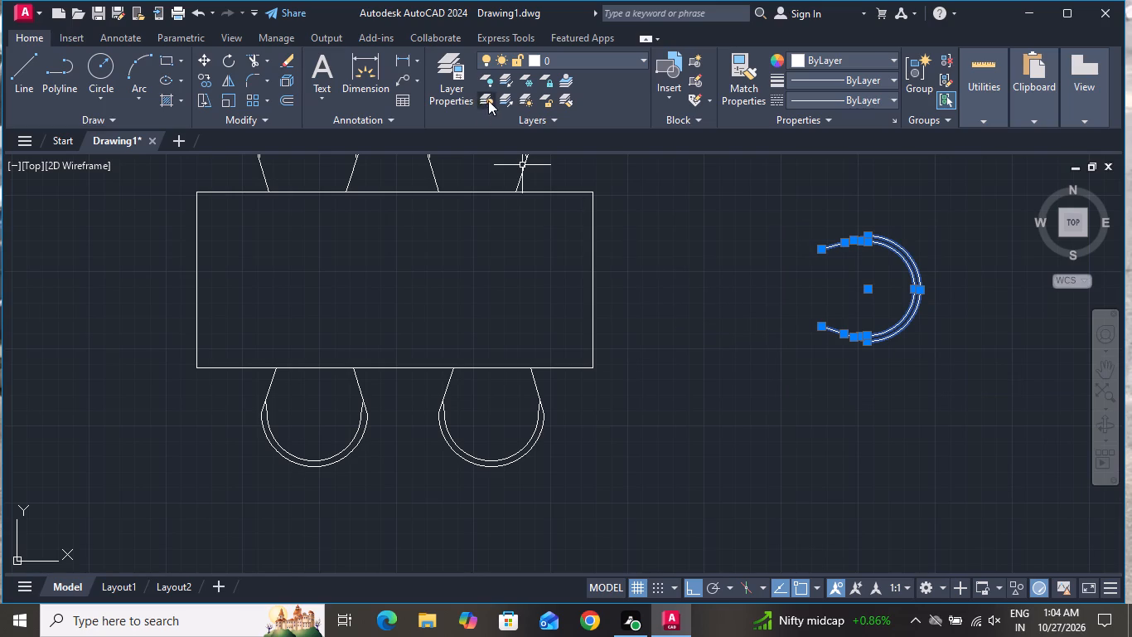
pyautogui.write('mi')
pyautogui.press('space')
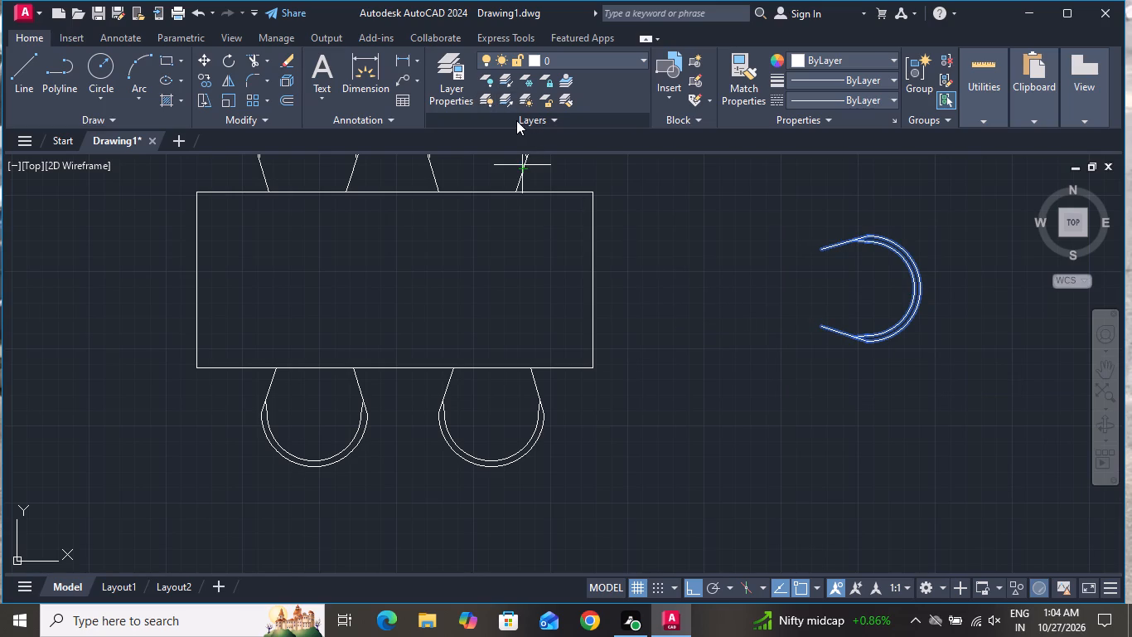
pyautogui.click(805, 325)
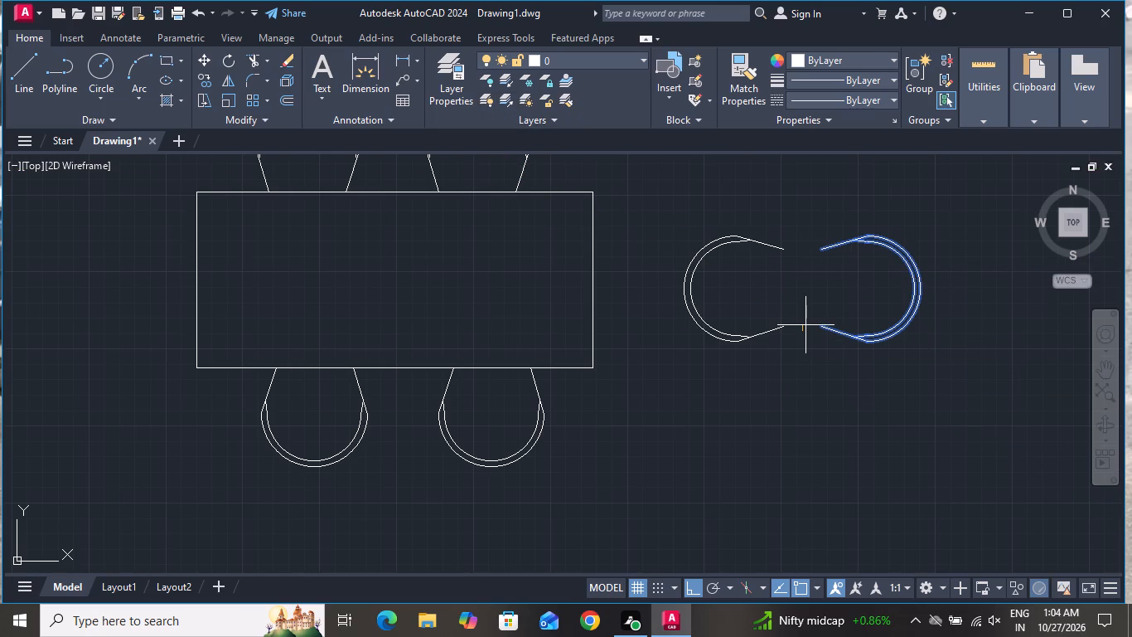
pyautogui.click(805, 325)
pyautogui.click(807, 376)
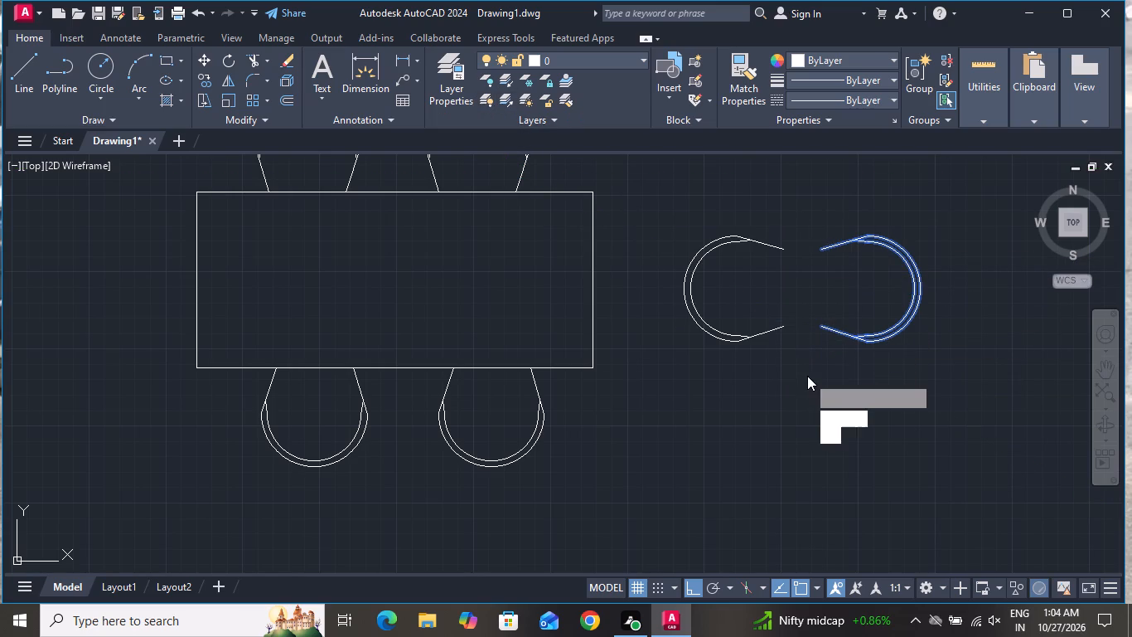
pyautogui.moveTo(836, 427); pyautogui.dragTo(807, 376)
pyautogui.click(807, 376)
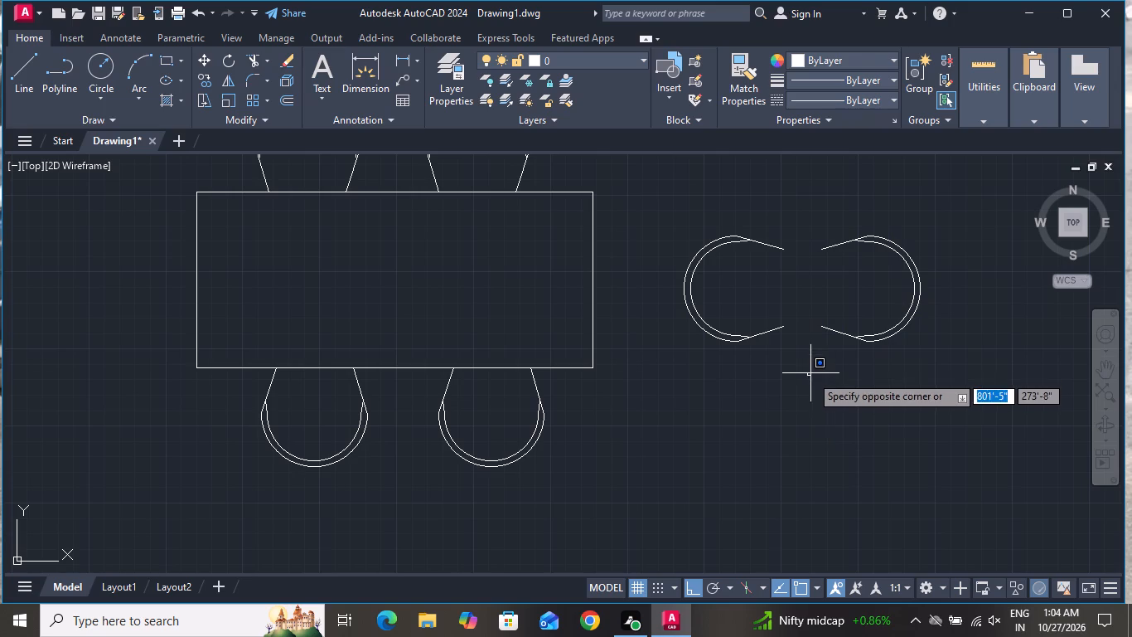
pyautogui.click(793, 405)
# With Ortho off, move the spare chair that opens east by its open north end onto the table's west edge.
pyautogui.click(953, 245)
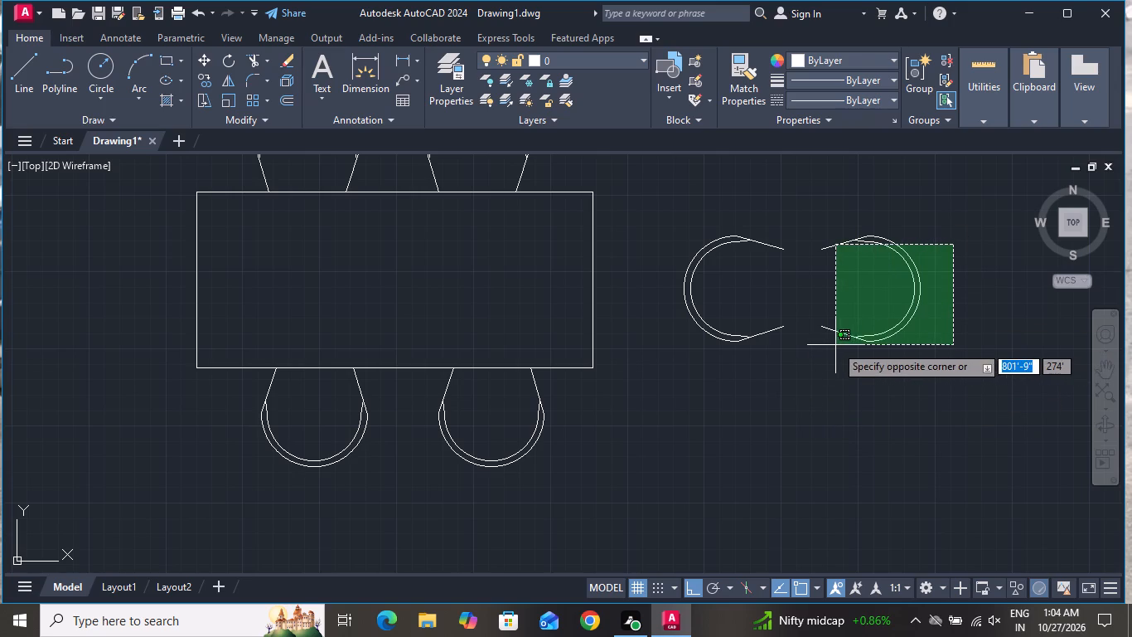
pyautogui.click(974, 342)
pyautogui.click(794, 233)
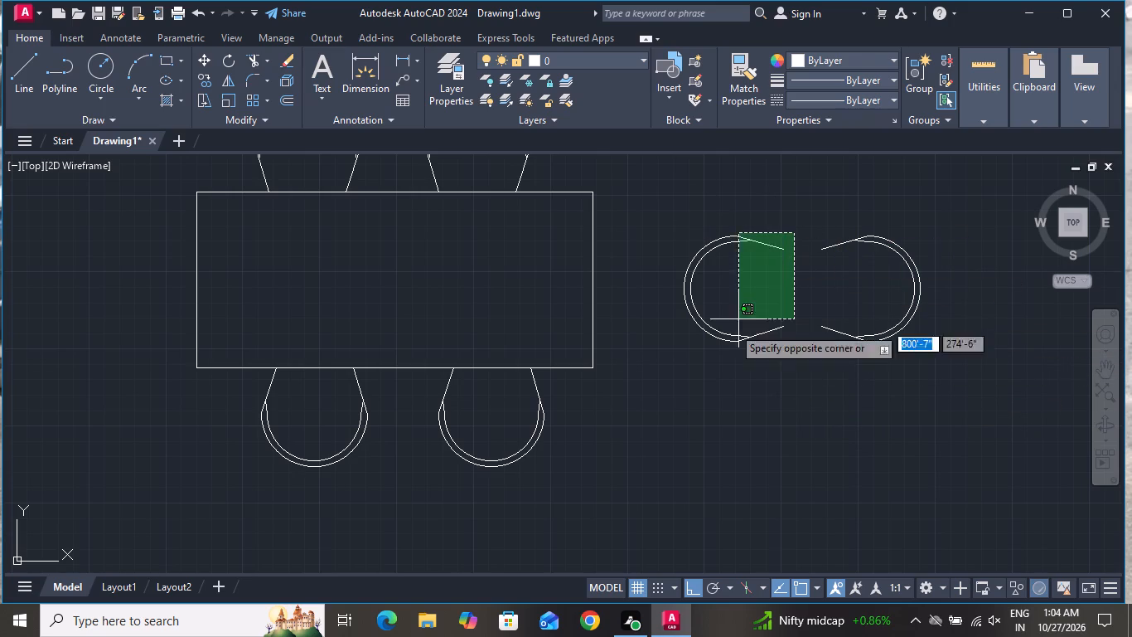
pyautogui.click(662, 353)
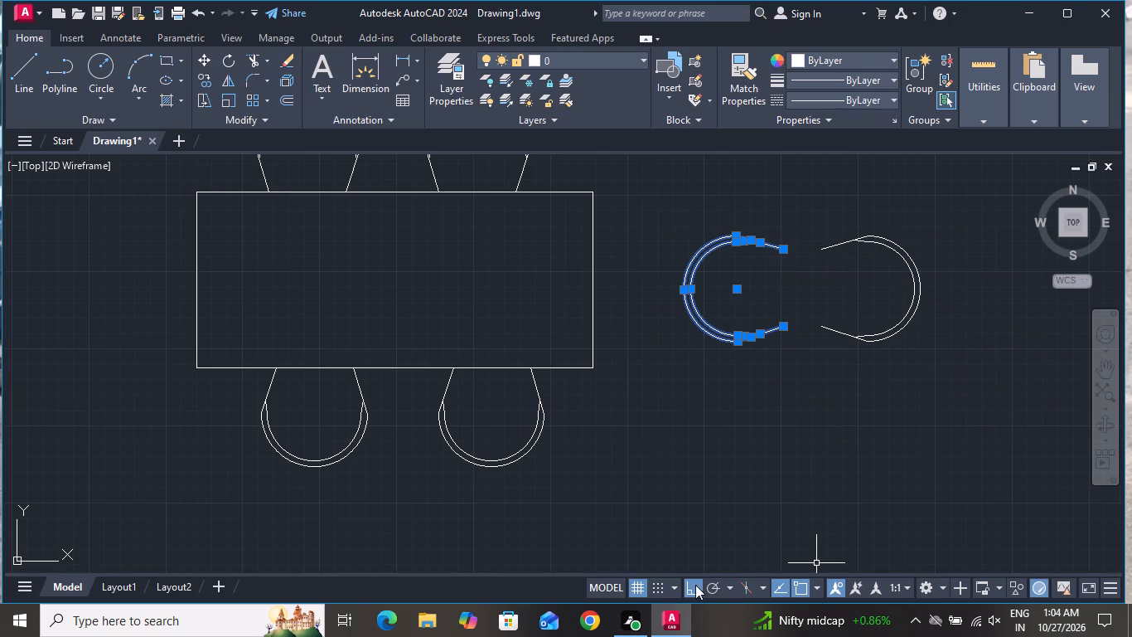
pyautogui.click(695, 585)
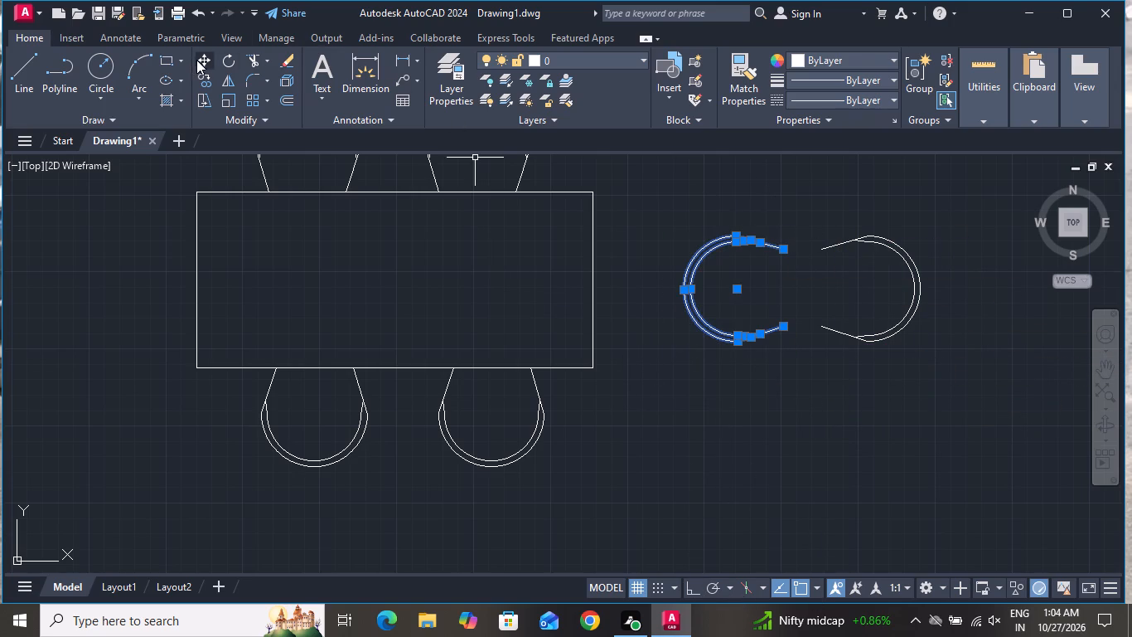
pyautogui.click(196, 60)
pyautogui.click(781, 247)
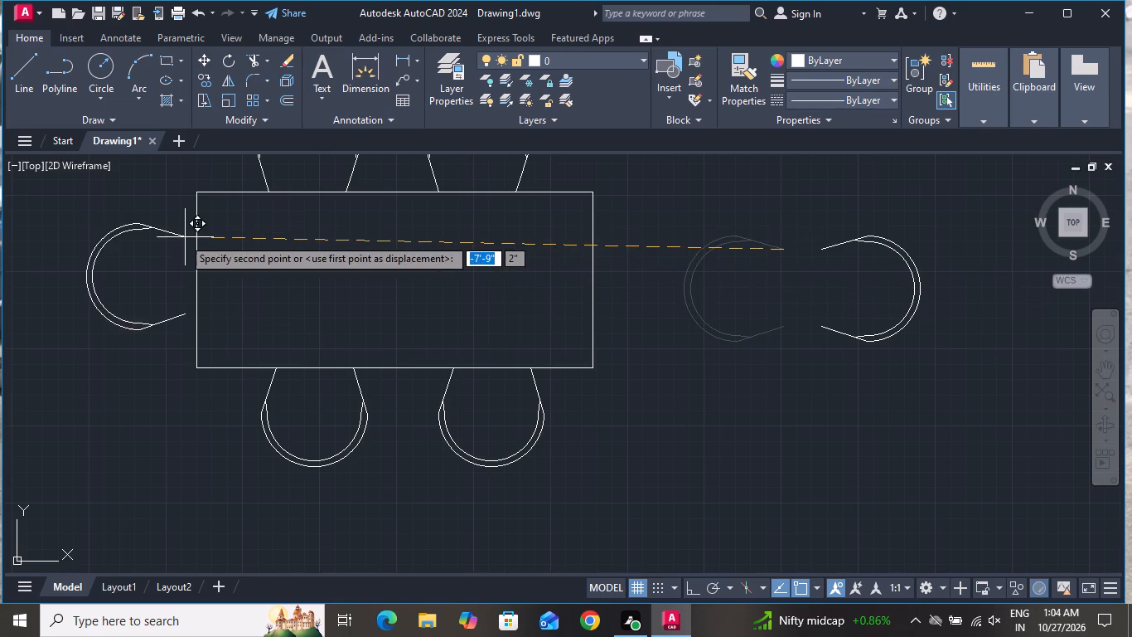
pyautogui.scroll(2, 181, 237)
pyautogui.click(215, 231)
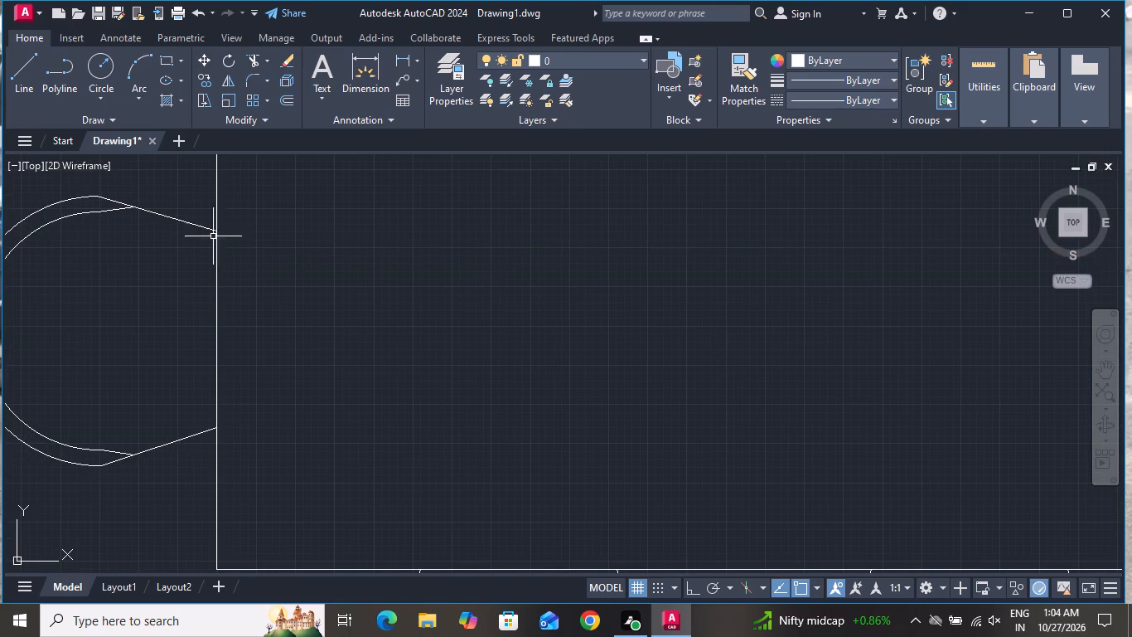
# Move the remaining spare chair by its open north end onto the table's east edge.
pyautogui.scroll(-3, 251, 251)
pyautogui.click(765, 244)
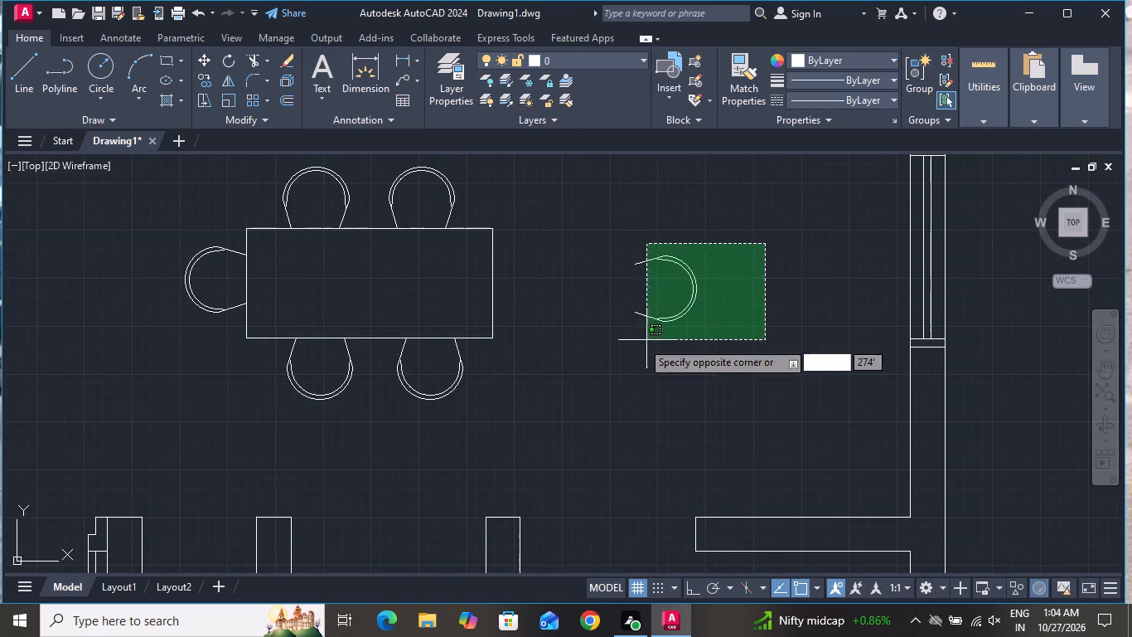
pyautogui.click(607, 343)
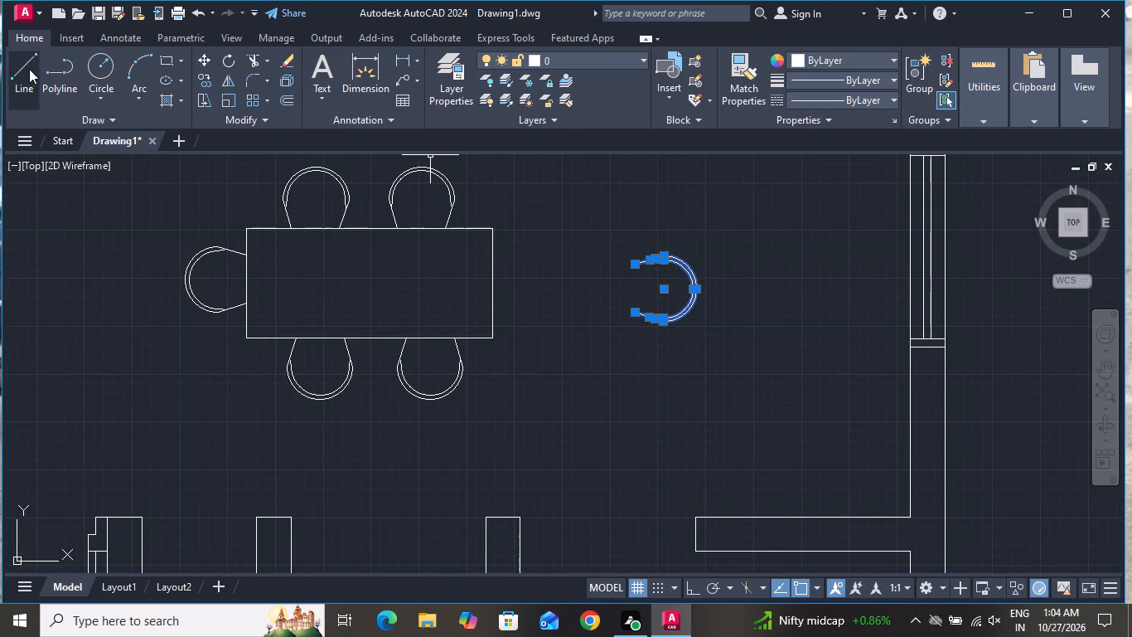
pyautogui.click(201, 57)
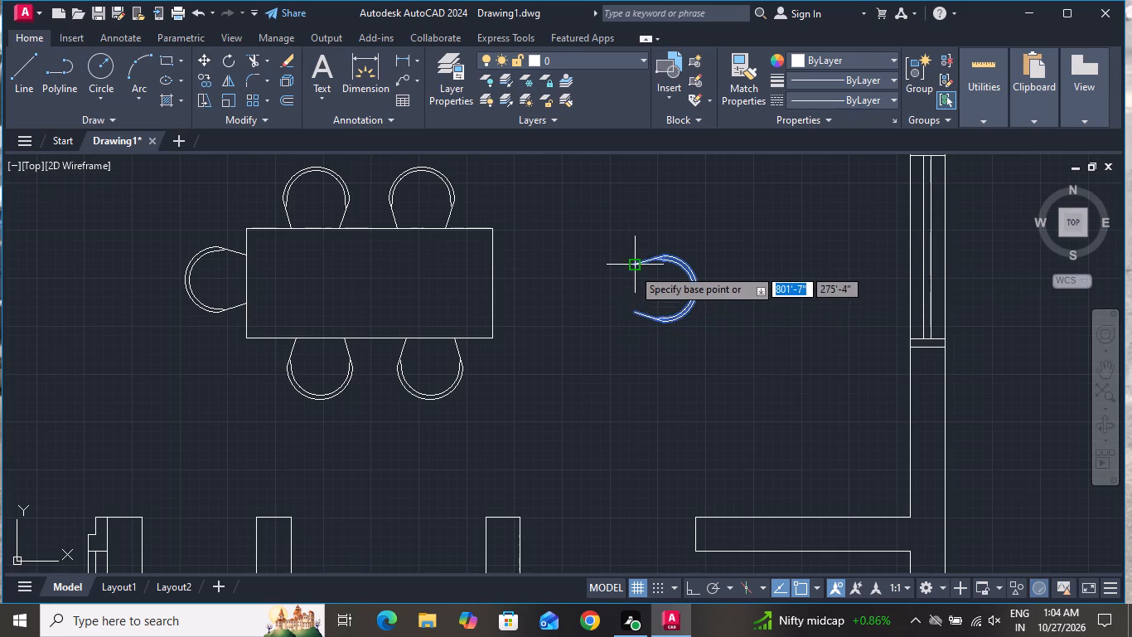
pyautogui.click(632, 266)
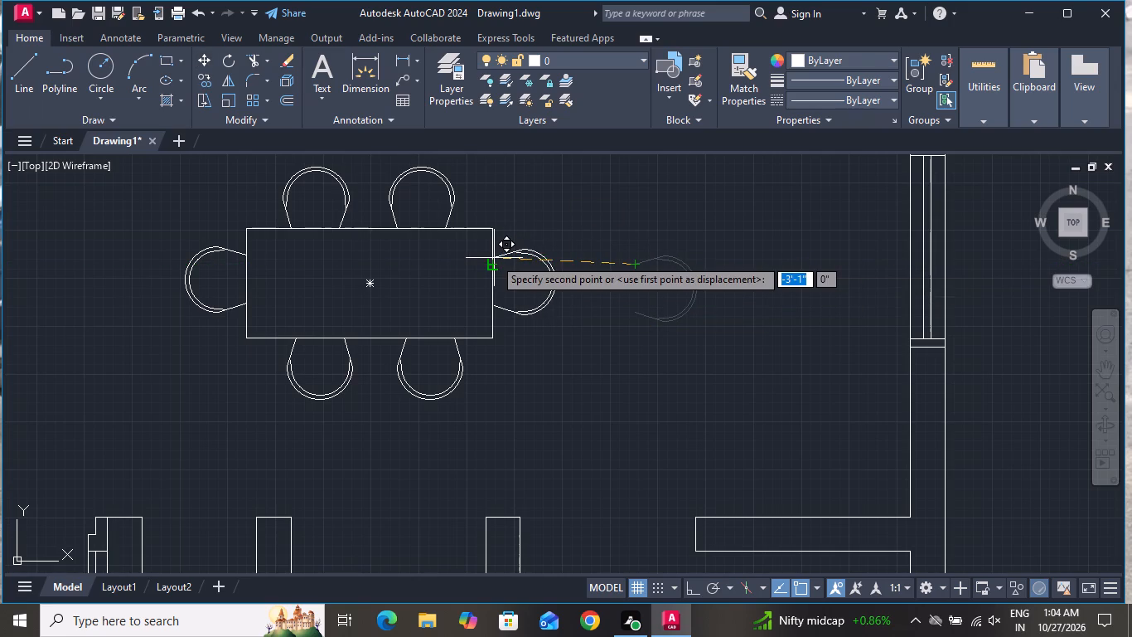
pyautogui.click(494, 258)
# Shift the east chair about 2" north along the table's east edge.
pyautogui.scroll(-1, 515, 257)
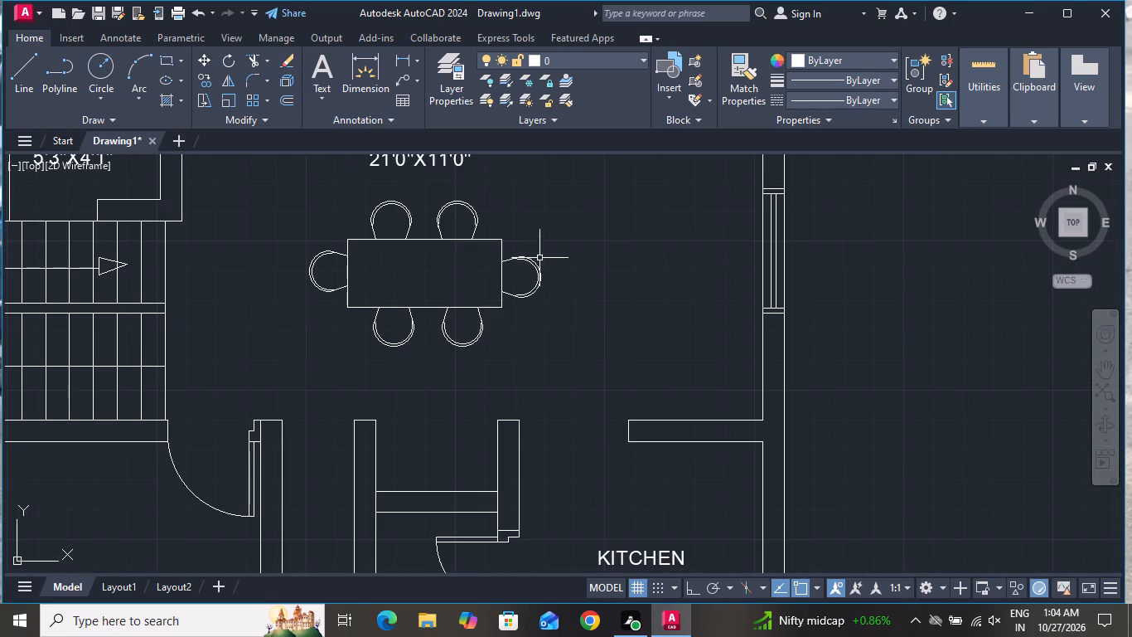
pyautogui.scroll(1, 547, 306)
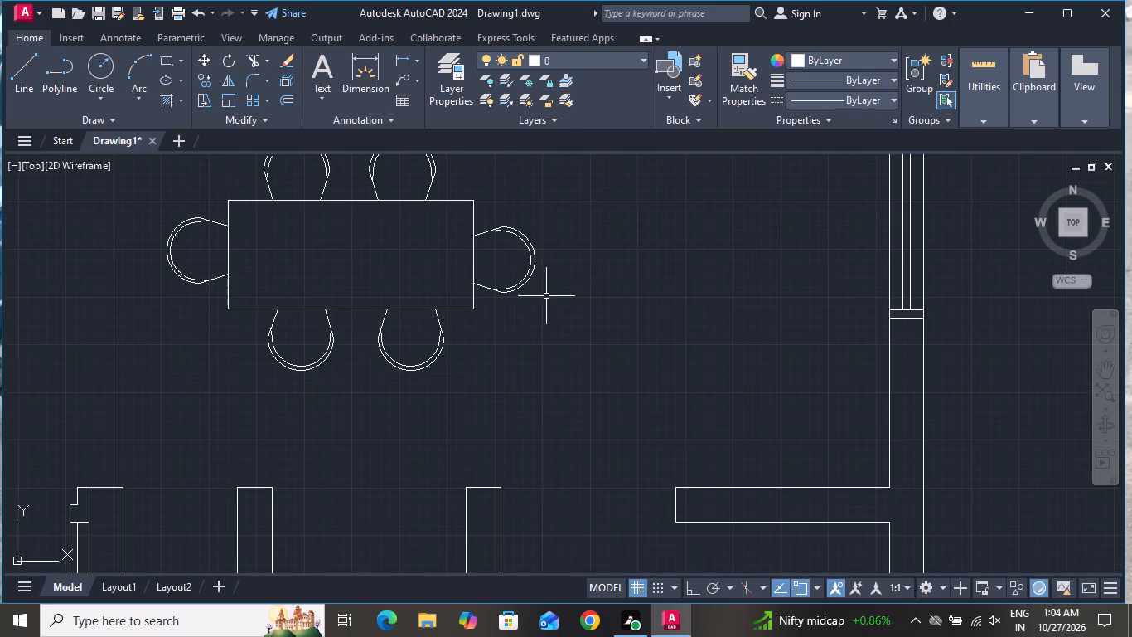
pyautogui.scroll(1, 493, 246)
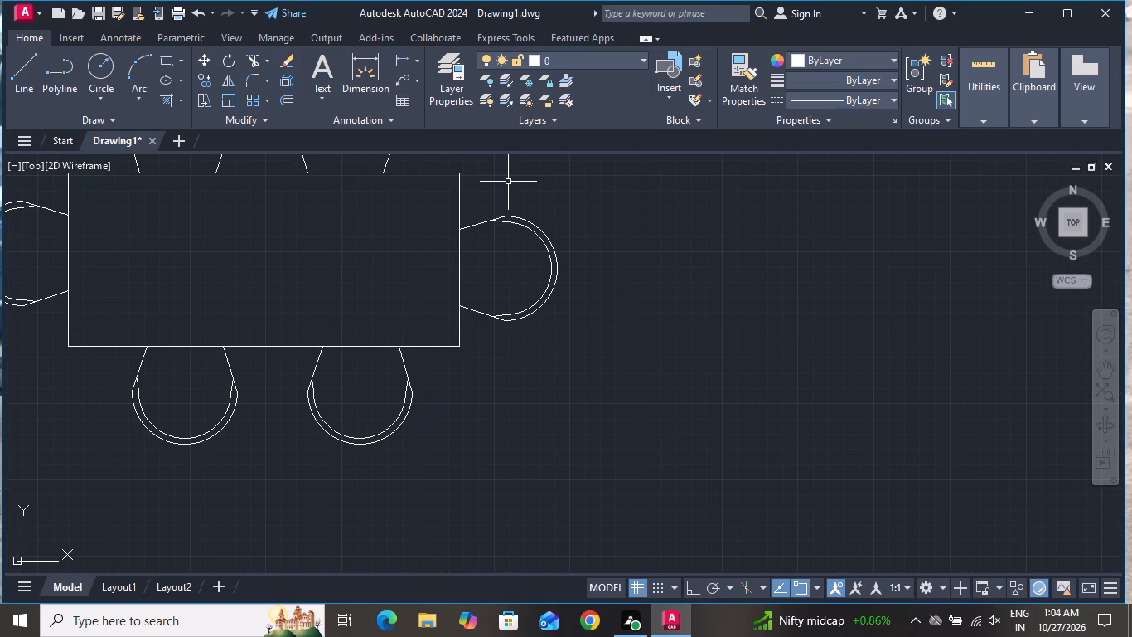
pyautogui.scroll(1, 508, 181)
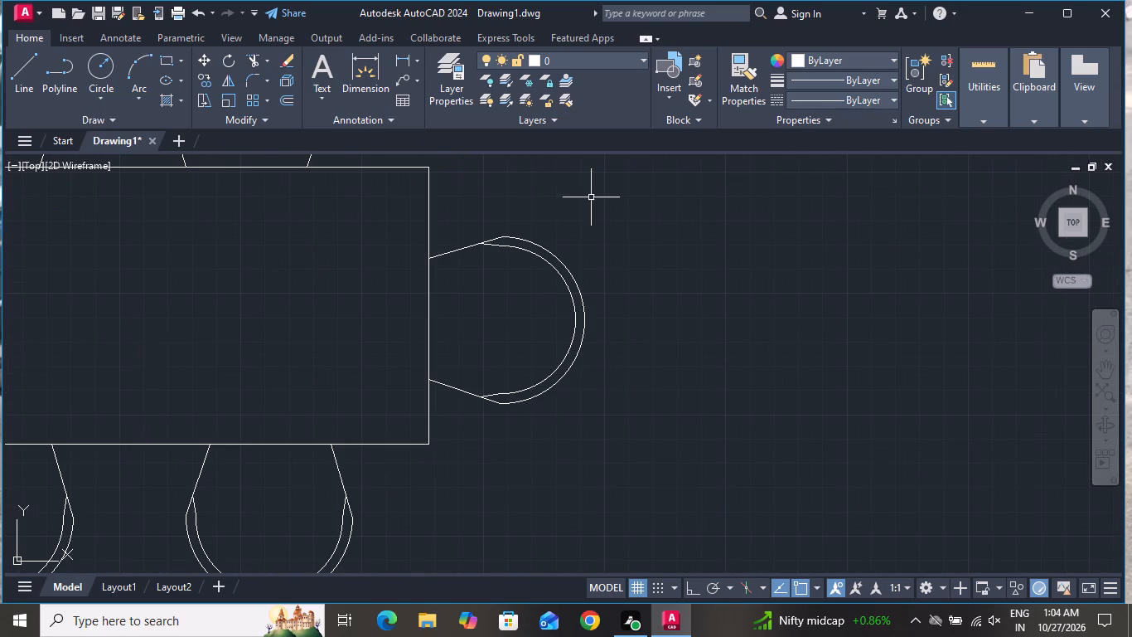
pyautogui.click(596, 198)
pyautogui.click(474, 427)
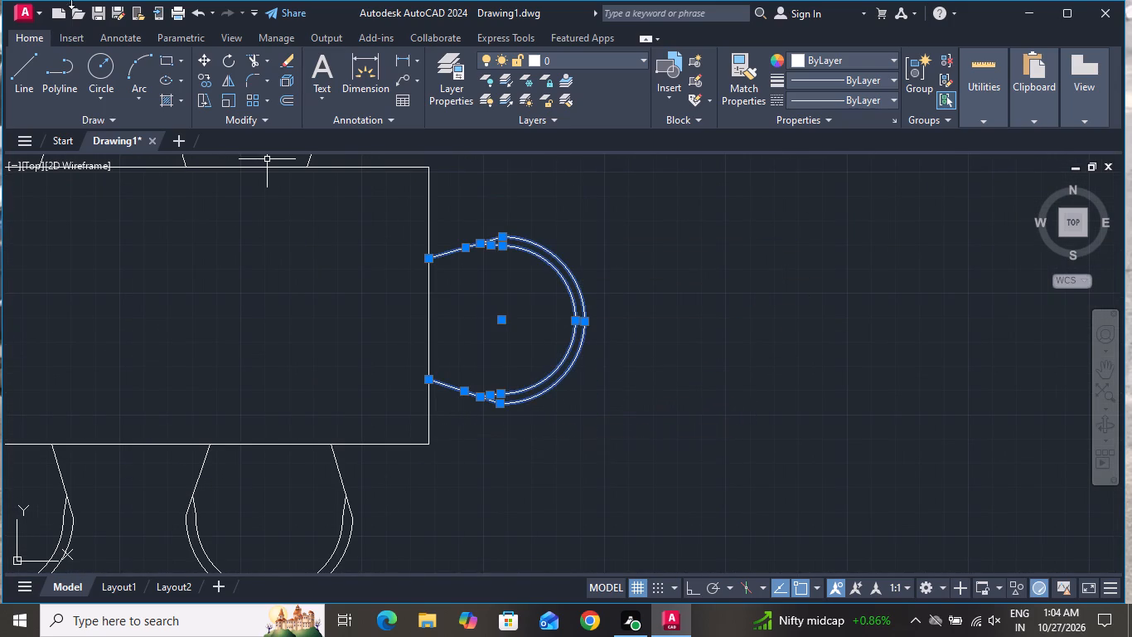
pyautogui.click(203, 56)
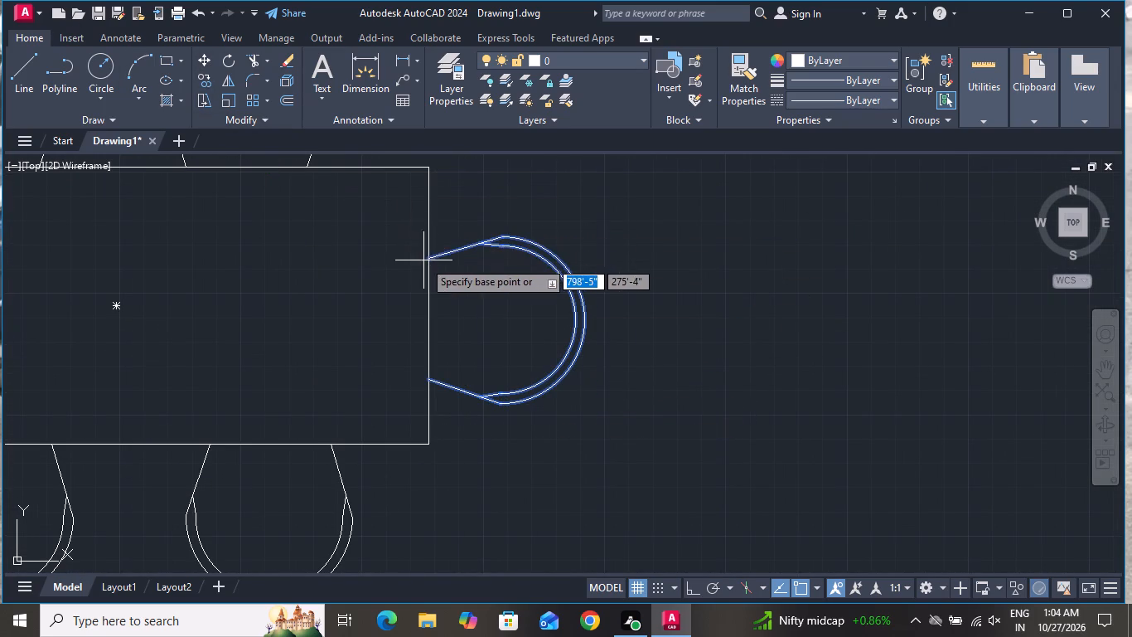
pyautogui.click(433, 261)
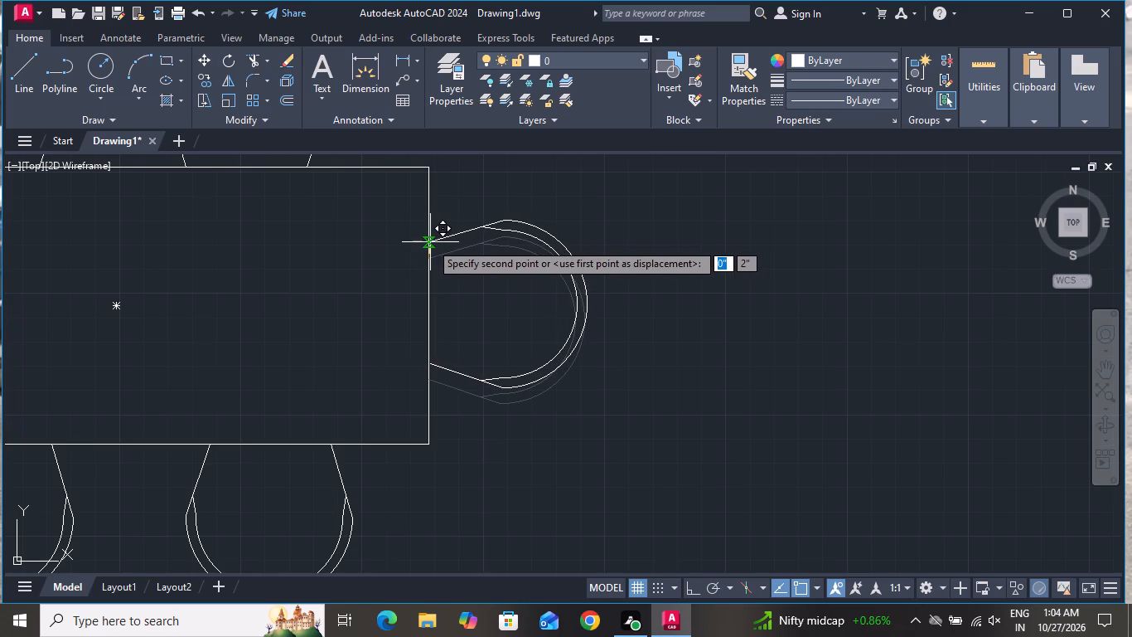
pyautogui.click(430, 242)
pyautogui.scroll(-2, 571, 297)
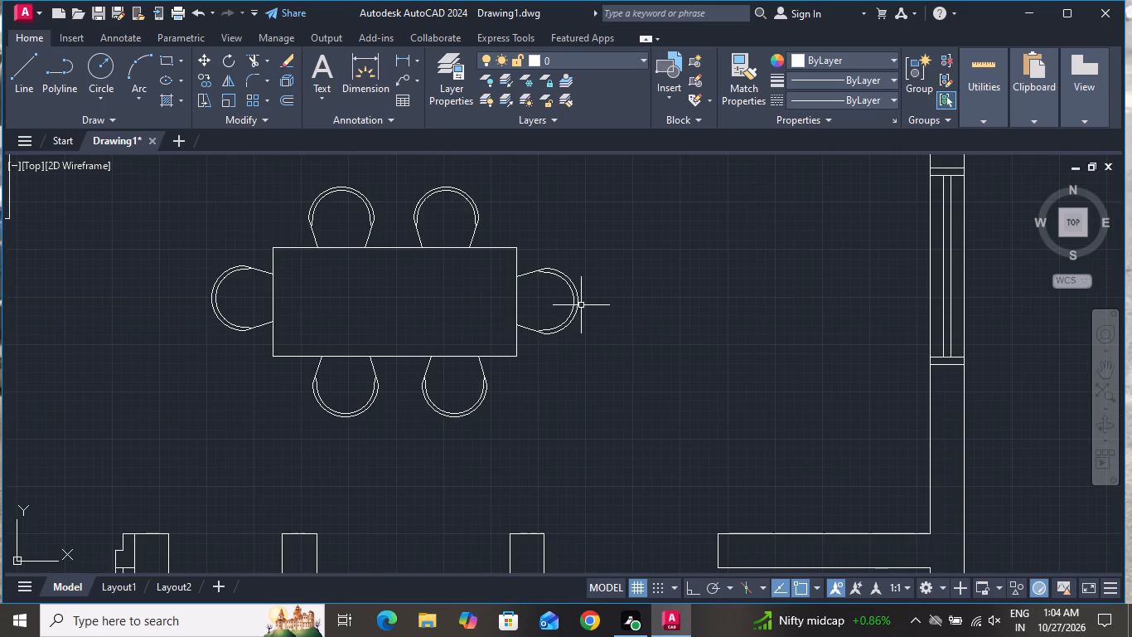
# Shift the west chair slightly south along the table's west edge.
pyautogui.scroll(-3, 614, 292)
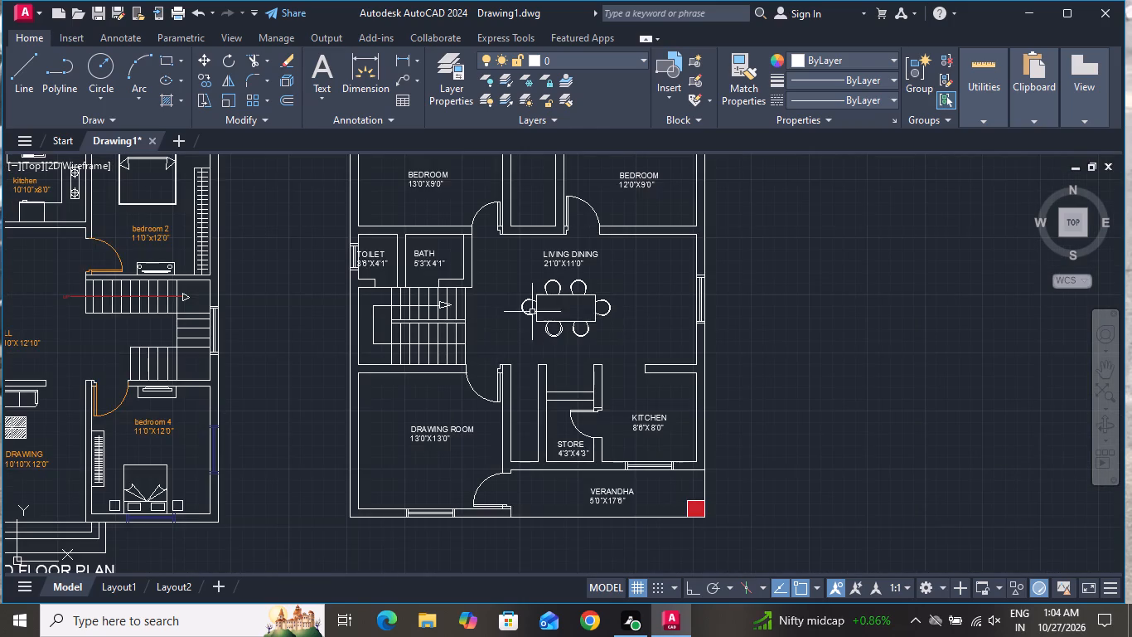
pyautogui.scroll(3, 540, 304)
pyautogui.click(510, 276)
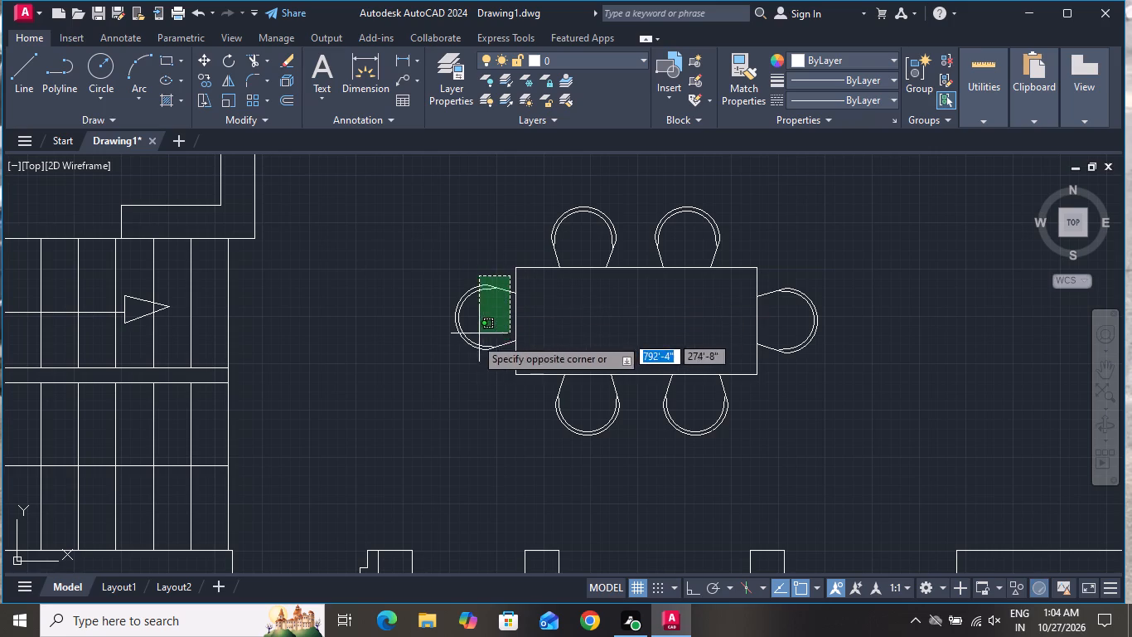
pyautogui.click(431, 367)
pyautogui.click(201, 56)
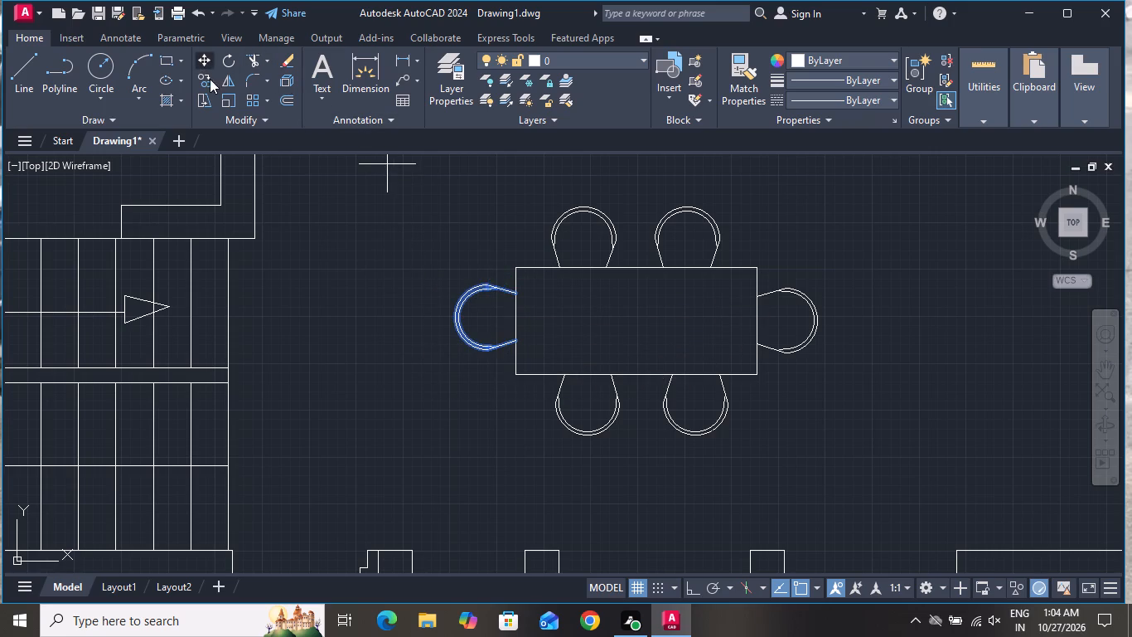
pyautogui.scroll(1, 578, 412)
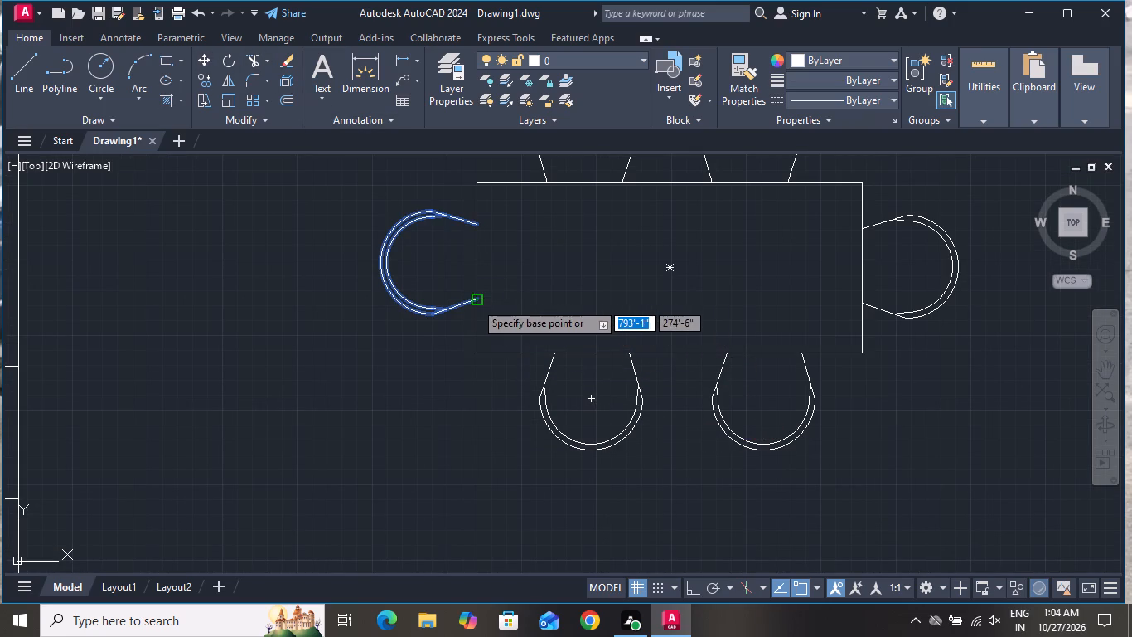
pyautogui.click(475, 302)
pyautogui.click(473, 309)
pyautogui.scroll(-1, 551, 335)
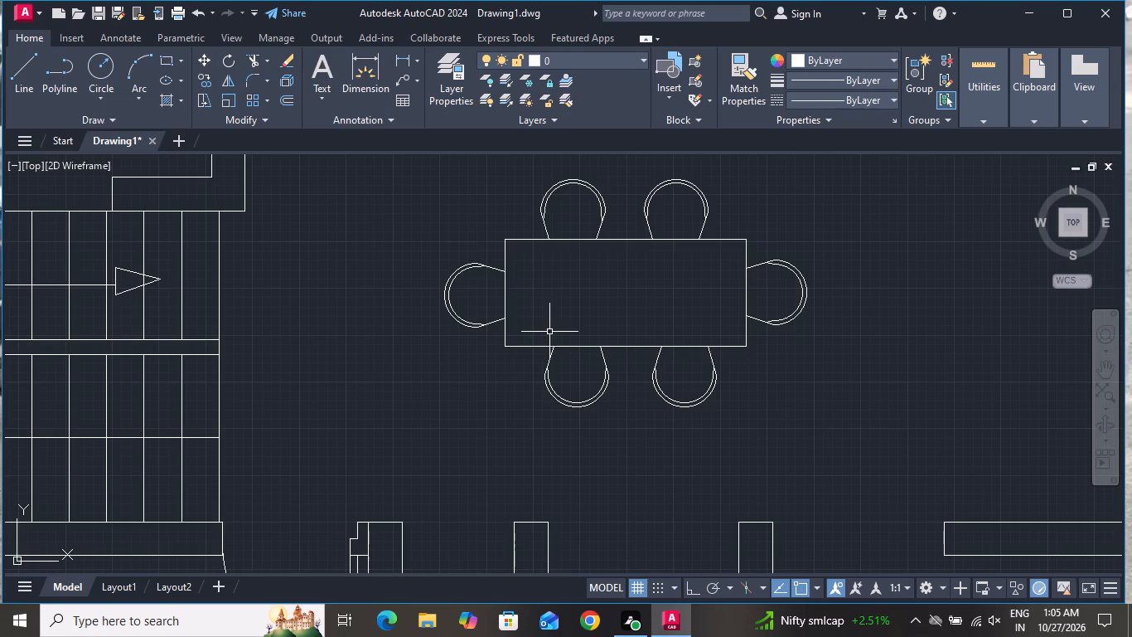
# Examine the dining table layout against the surrounding rooms of the new floor plan.
pyautogui.scroll(-1, 549, 348)
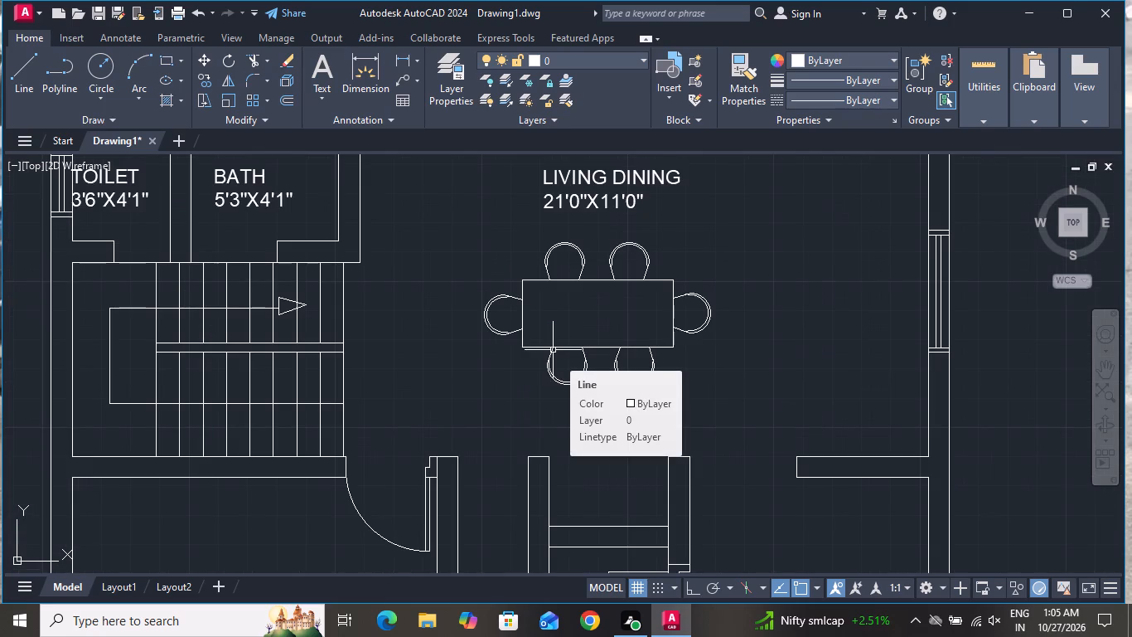
pyautogui.scroll(-1, 562, 358)
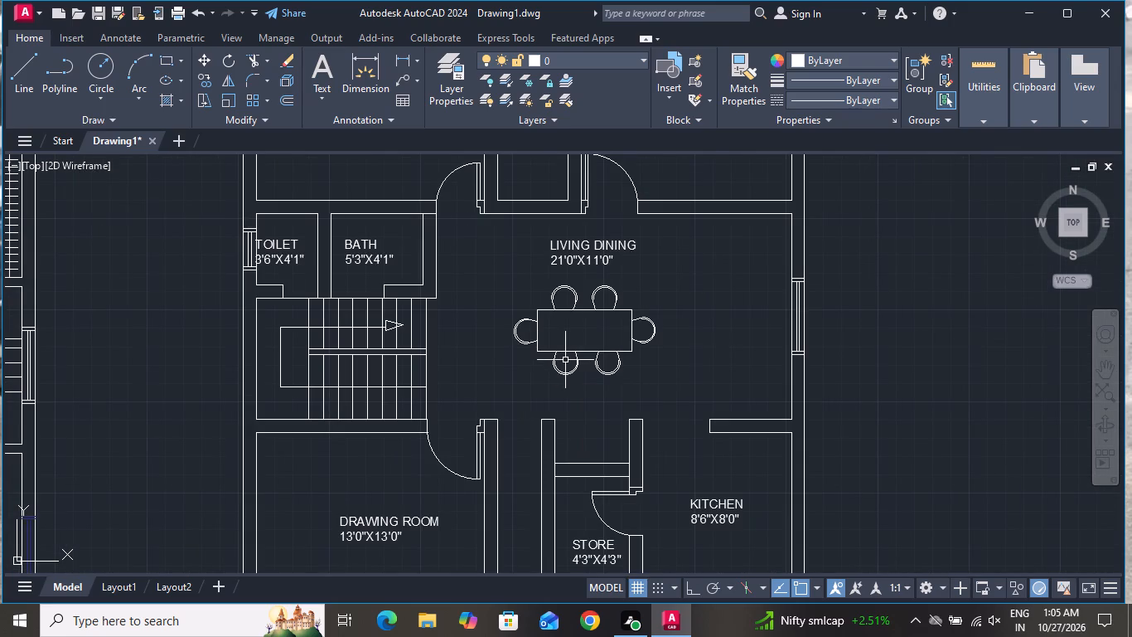
pyautogui.scroll(-1, 566, 359)
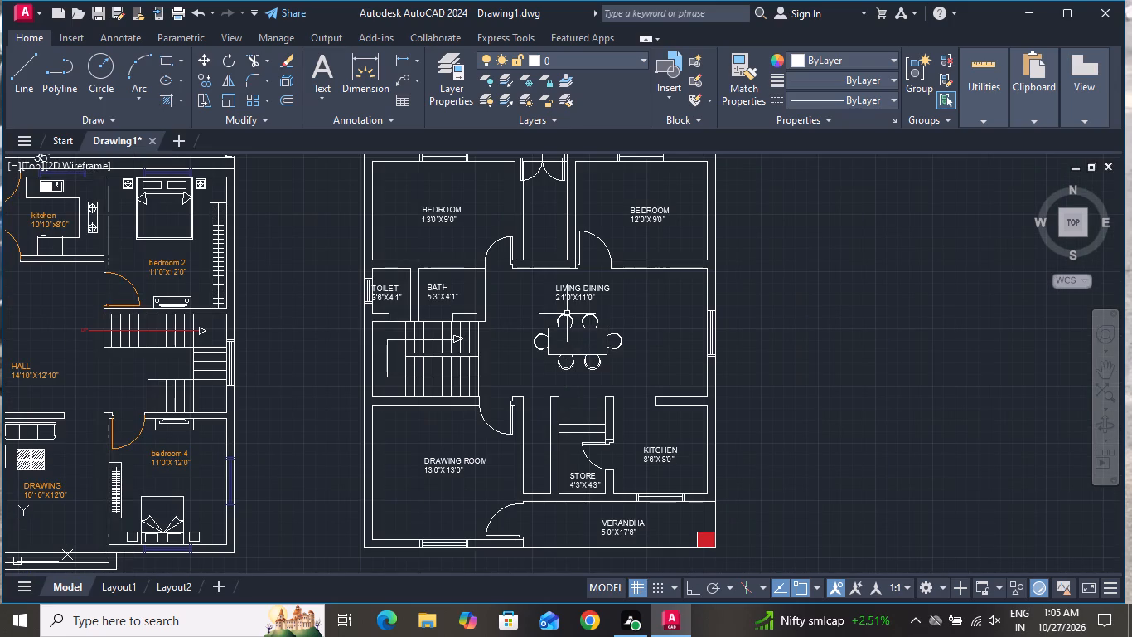
pyautogui.scroll(-1, 570, 316)
pyautogui.scroll(2, 568, 351)
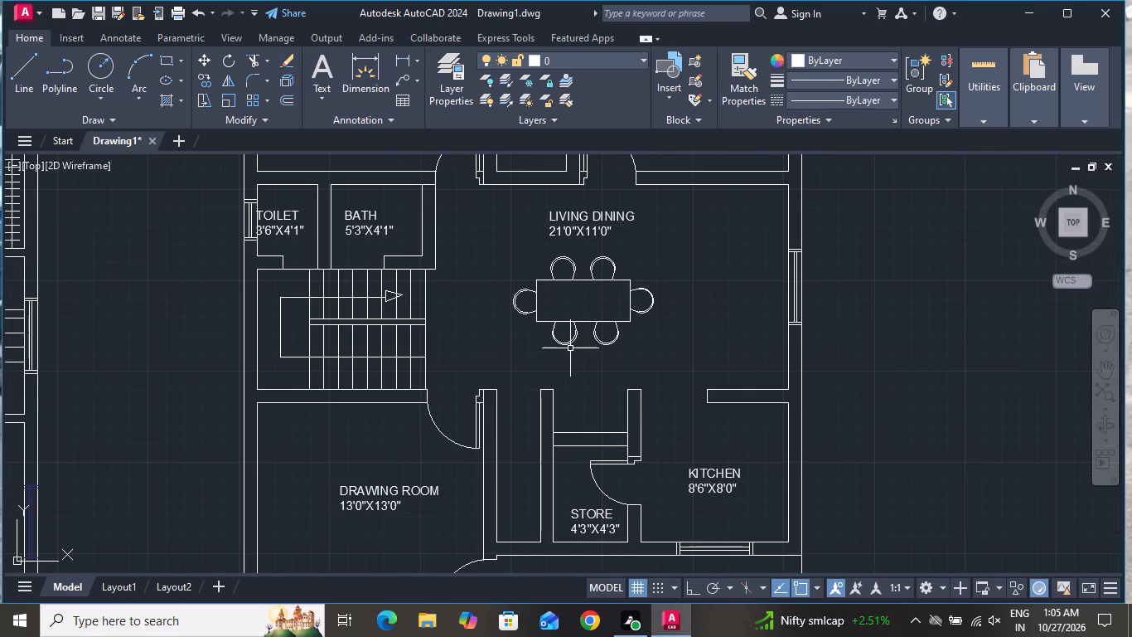
pyautogui.scroll(-2, 559, 316)
pyautogui.scroll(1, 481, 204)
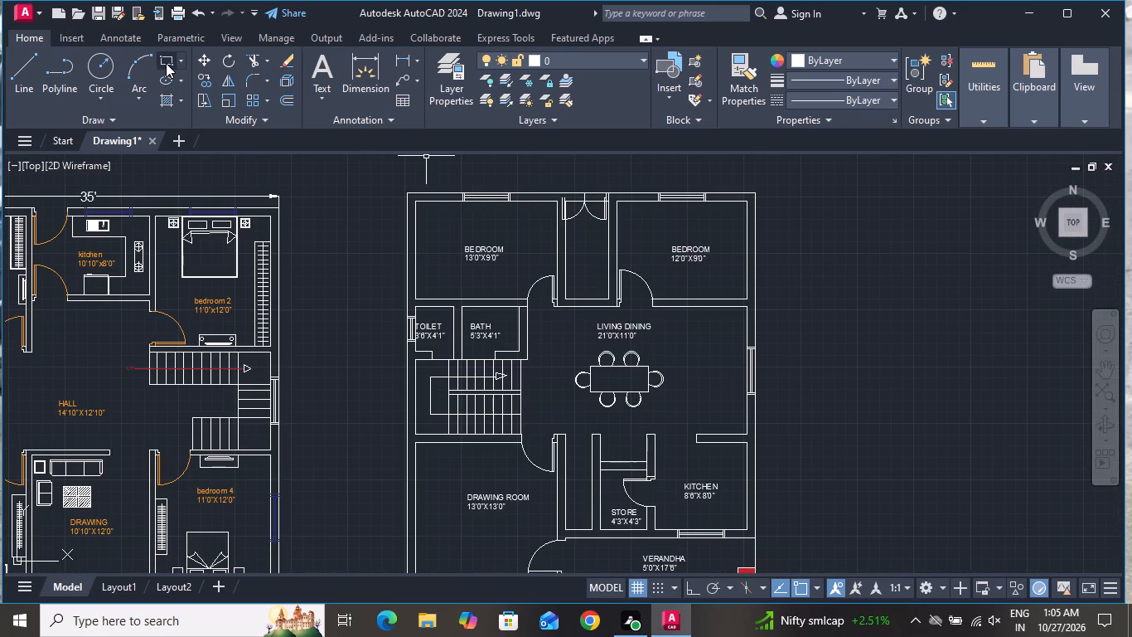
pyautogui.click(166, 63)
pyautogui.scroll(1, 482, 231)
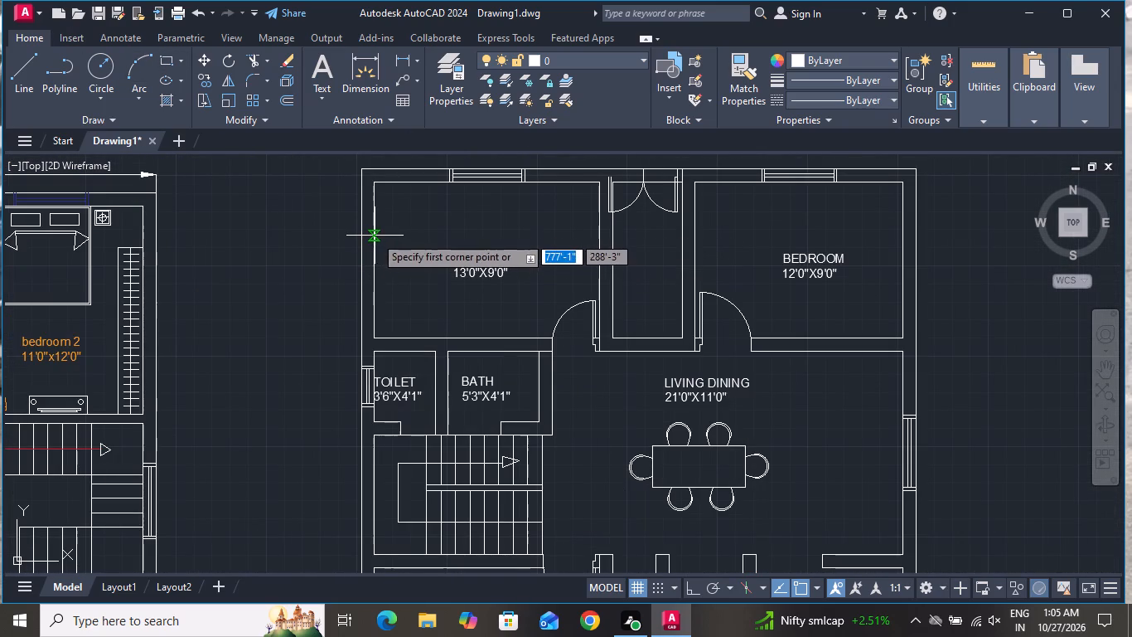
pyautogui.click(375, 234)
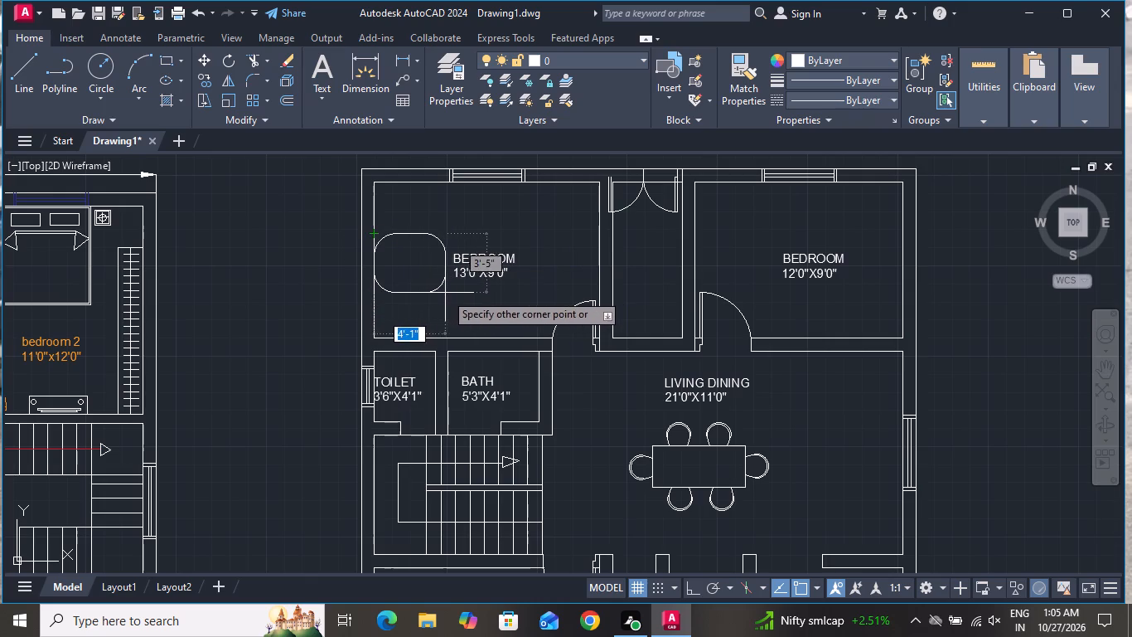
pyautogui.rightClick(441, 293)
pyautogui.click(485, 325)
# Draw a rectangle about 4'-5" by 3'-5" against the 13'0"X9'0" bedroom's west wall, with its fillet radius picked by two points.
pyautogui.write('rec f o')
pyautogui.press('space')
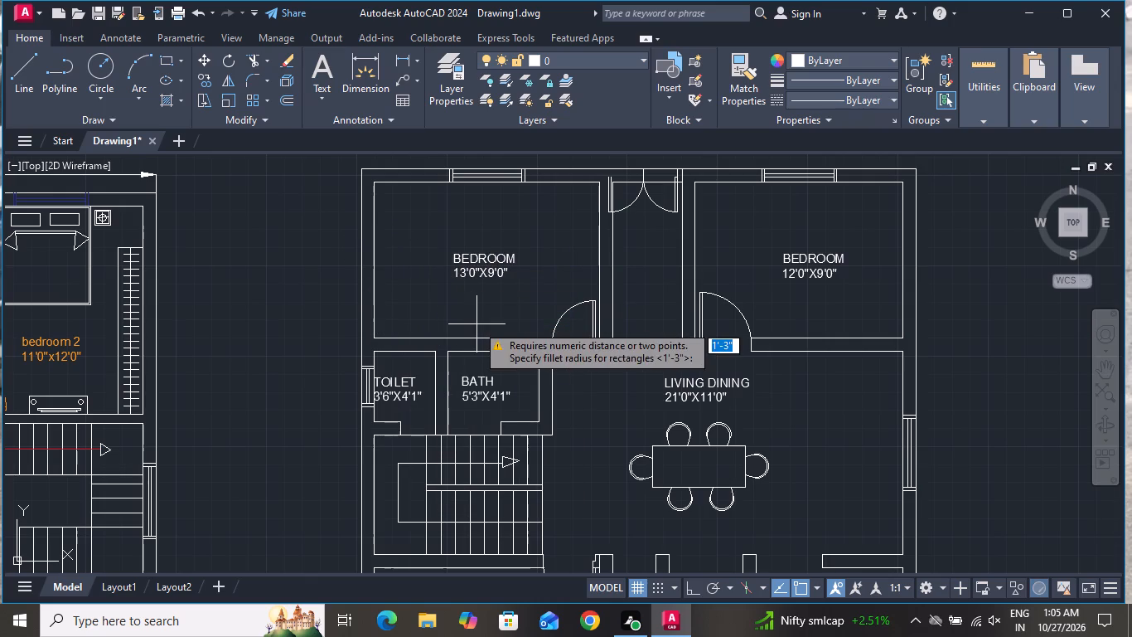
pyautogui.click(273, 256)
pyautogui.click(314, 194)
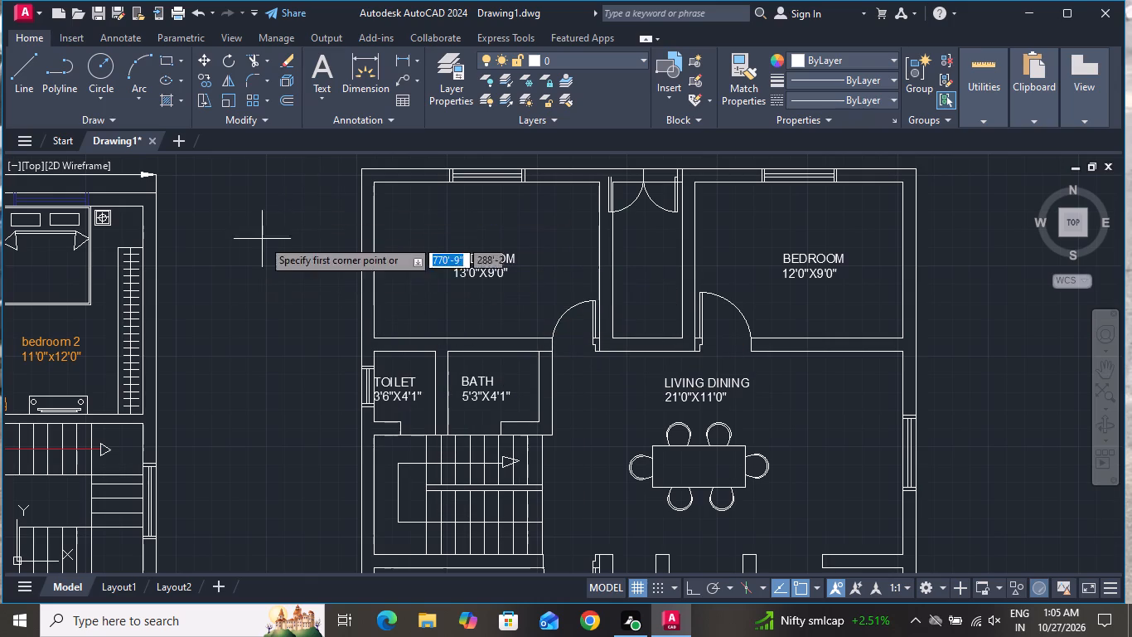
pyautogui.click(376, 236)
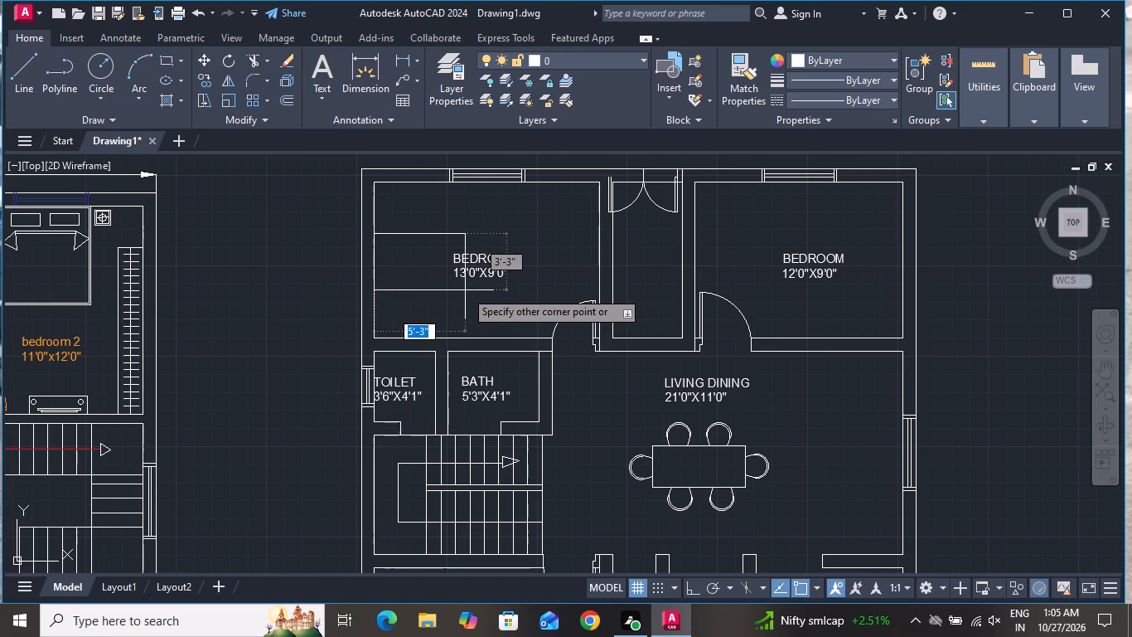
pyautogui.scroll(1, 459, 297)
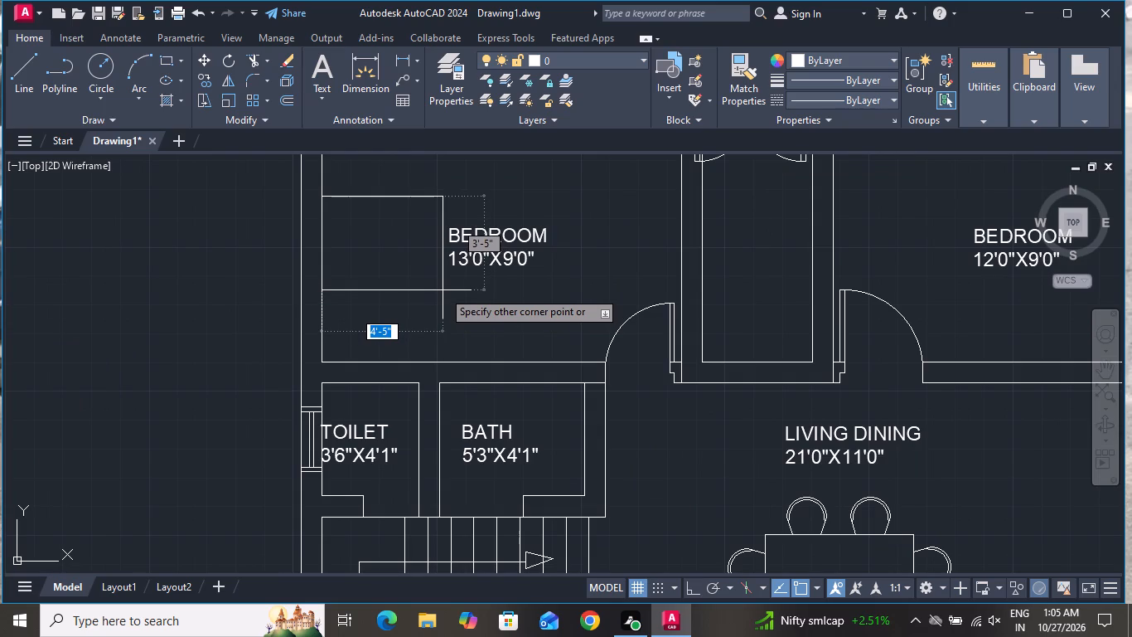
pyautogui.click(443, 288)
# Move the BEDROOM 13'0"X9'0" label about 2' east and slightly north, clear of the bed rectangle.
pyautogui.click(464, 256)
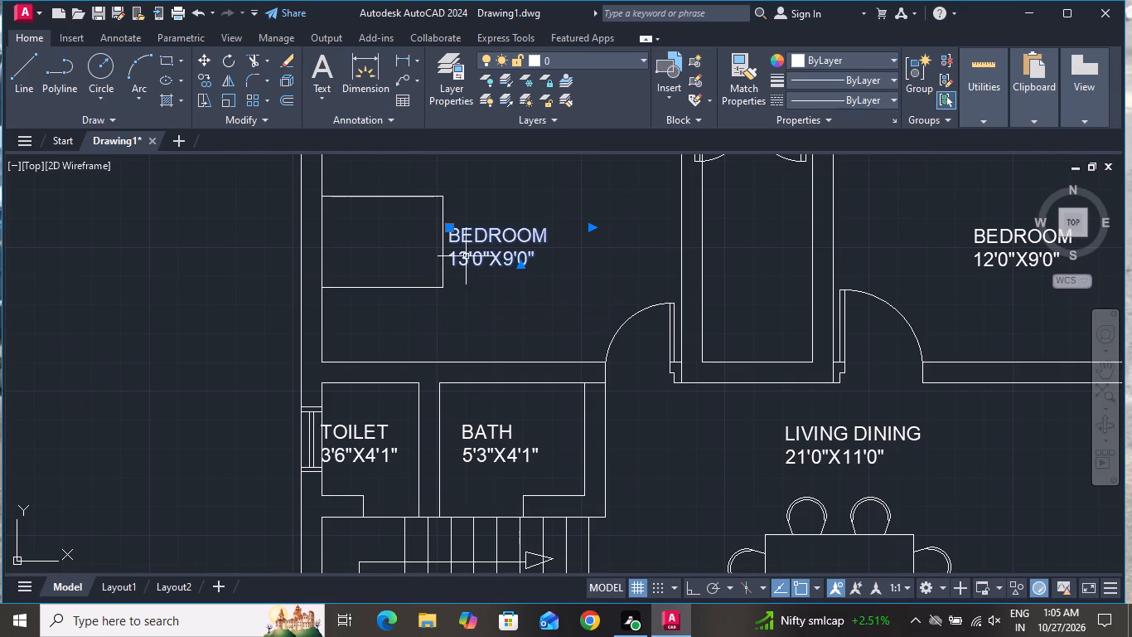
pyautogui.click(200, 57)
pyautogui.click(532, 256)
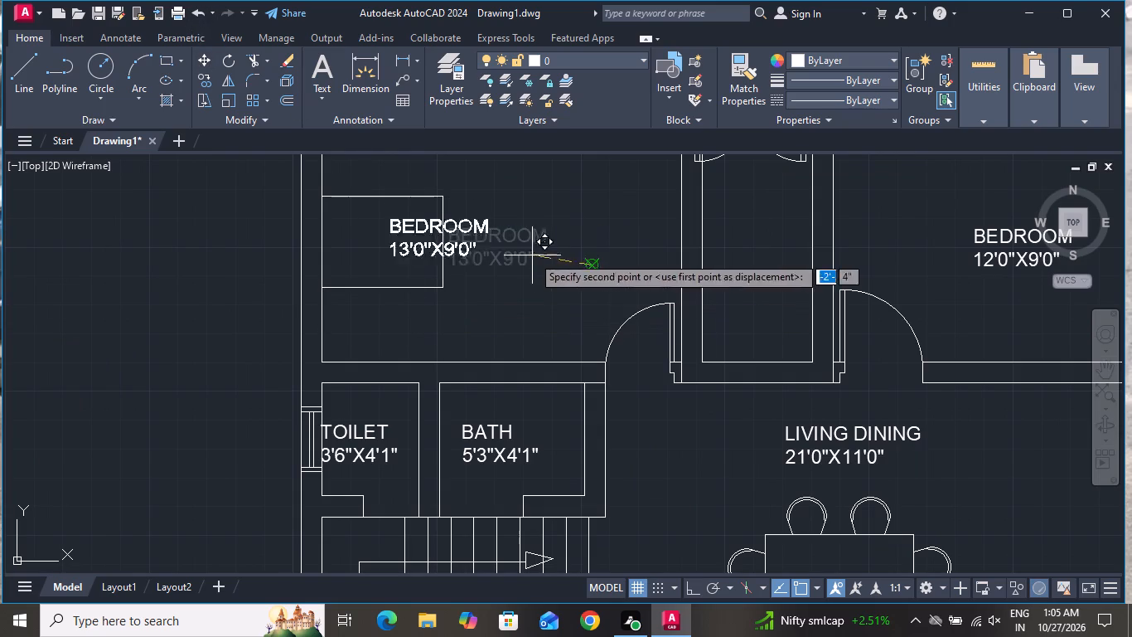
pyautogui.click(645, 232)
# Offset the bed rectangle in the 13'0"X9'0" bedroom 2" outward.
pyautogui.scroll(-2, 568, 247)
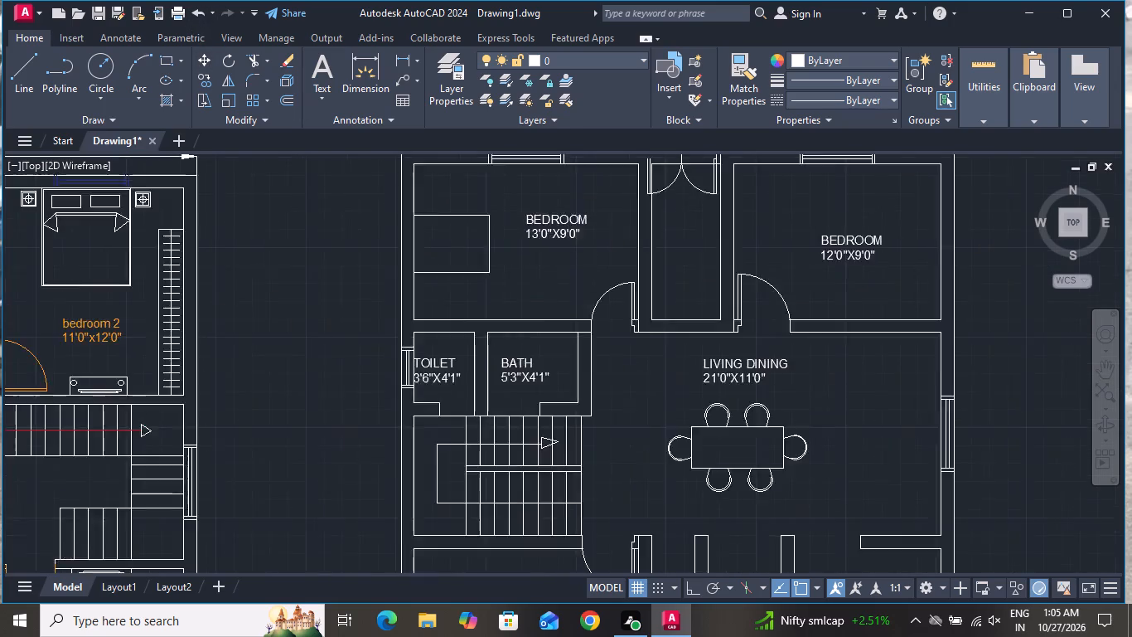
pyautogui.scroll(2, 464, 242)
pyautogui.write('o')
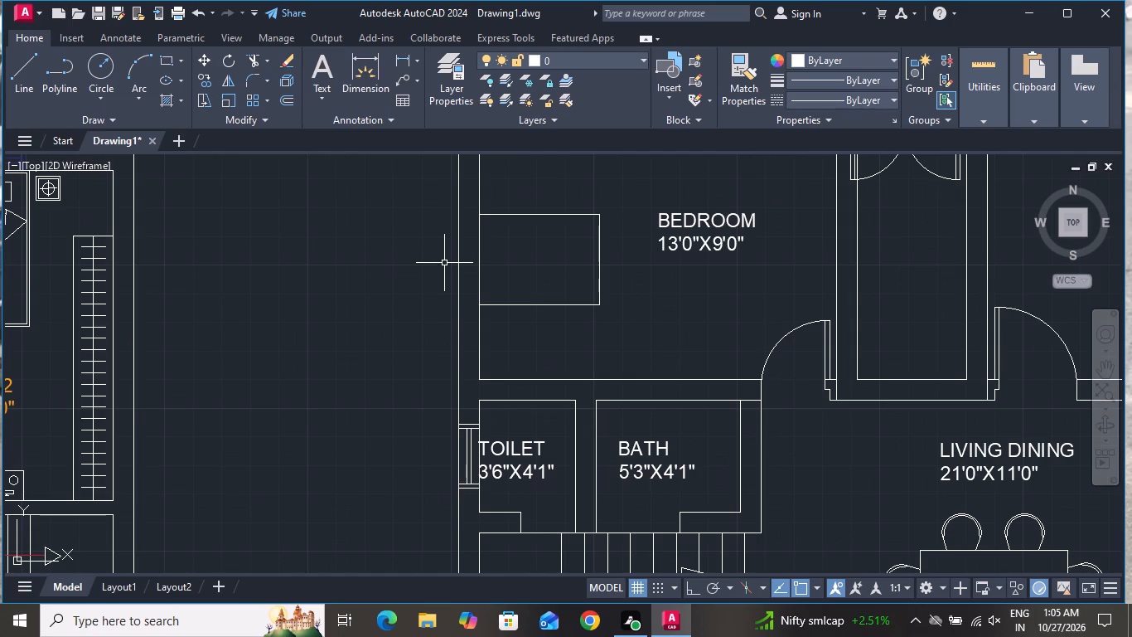
pyautogui.press('space')
pyautogui.press('2')
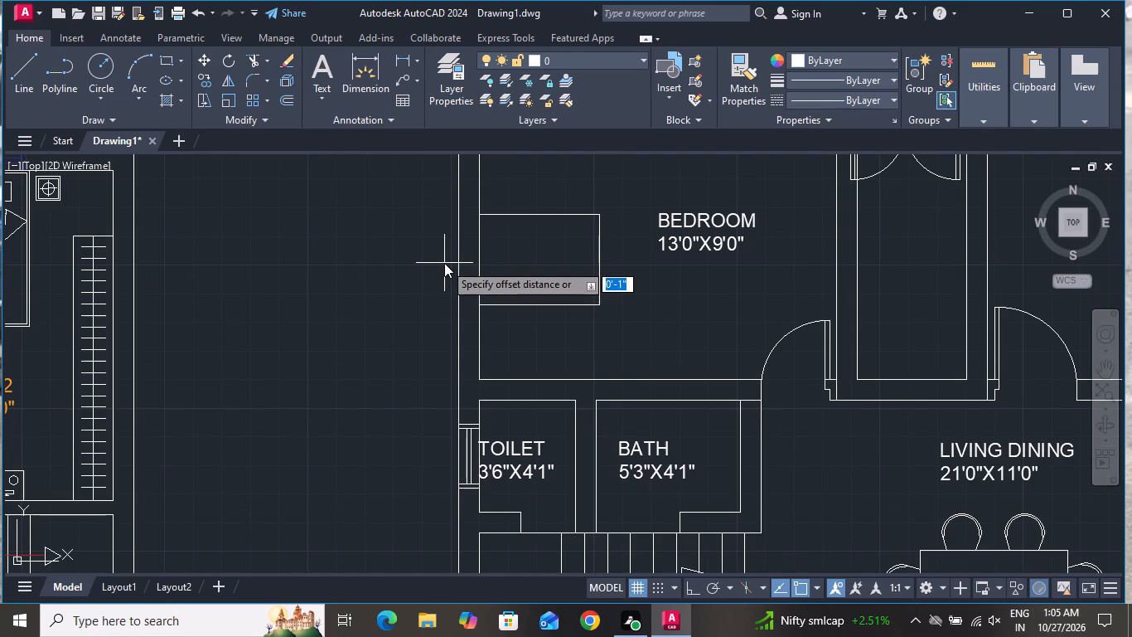
pyautogui.hotkey('shift', '"')
pyautogui.press('Return')
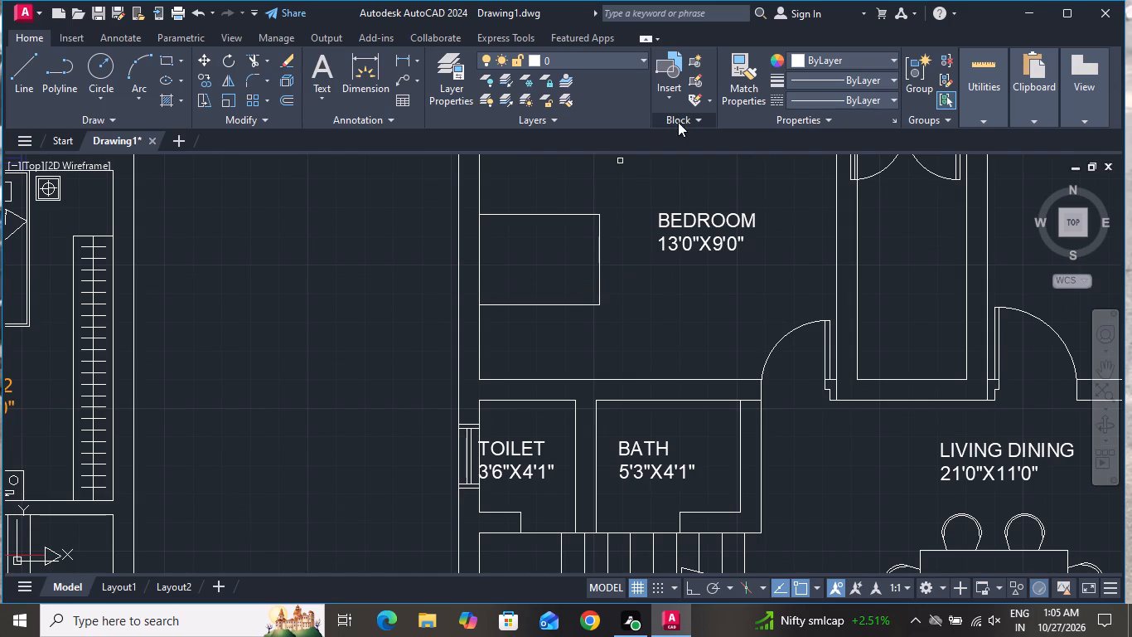
pyautogui.click(559, 212)
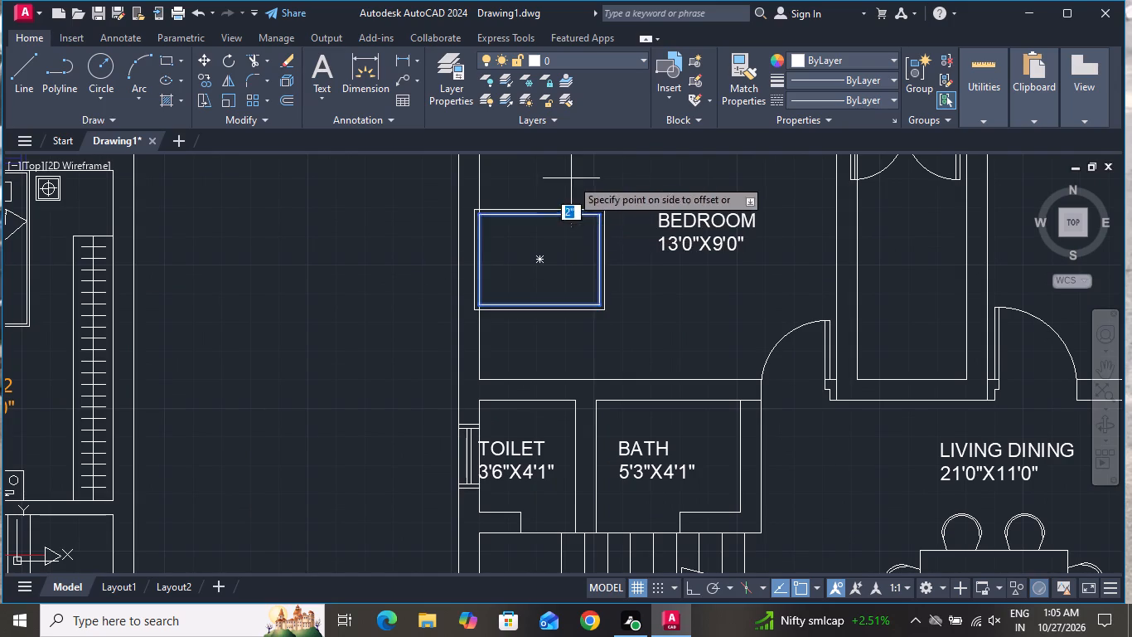
pyautogui.click(571, 177)
pyautogui.scroll(-2, 617, 189)
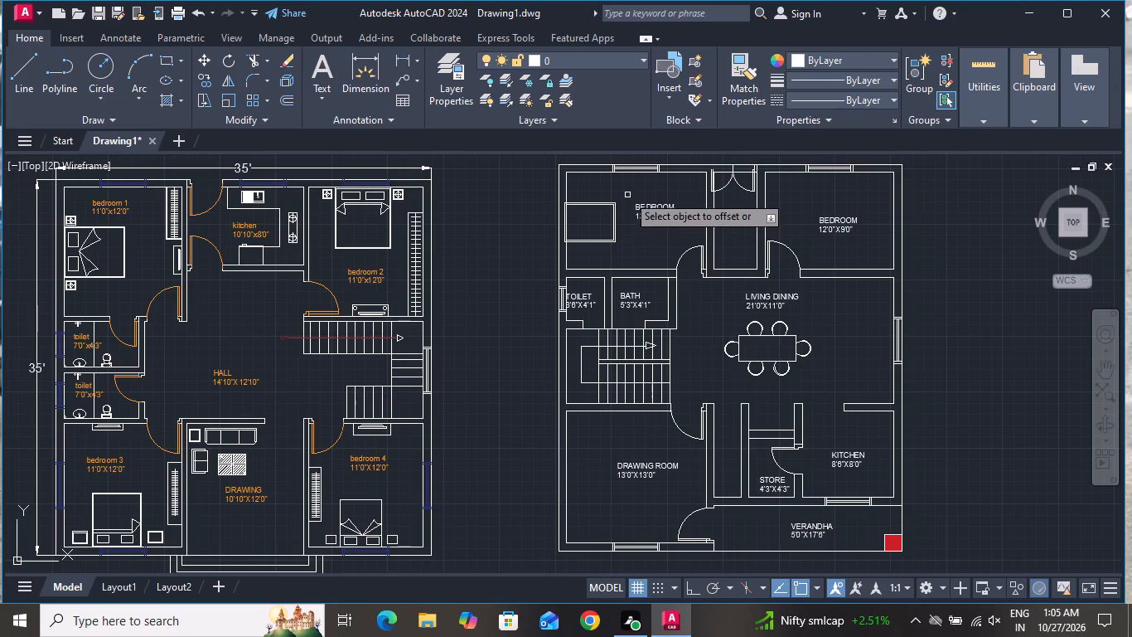
pyautogui.rightClick(627, 193)
pyautogui.click(636, 221)
# Move both bed rectangles 2" east so the outer outline sits against the bedroom wall's inner face.
pyautogui.click(612, 194)
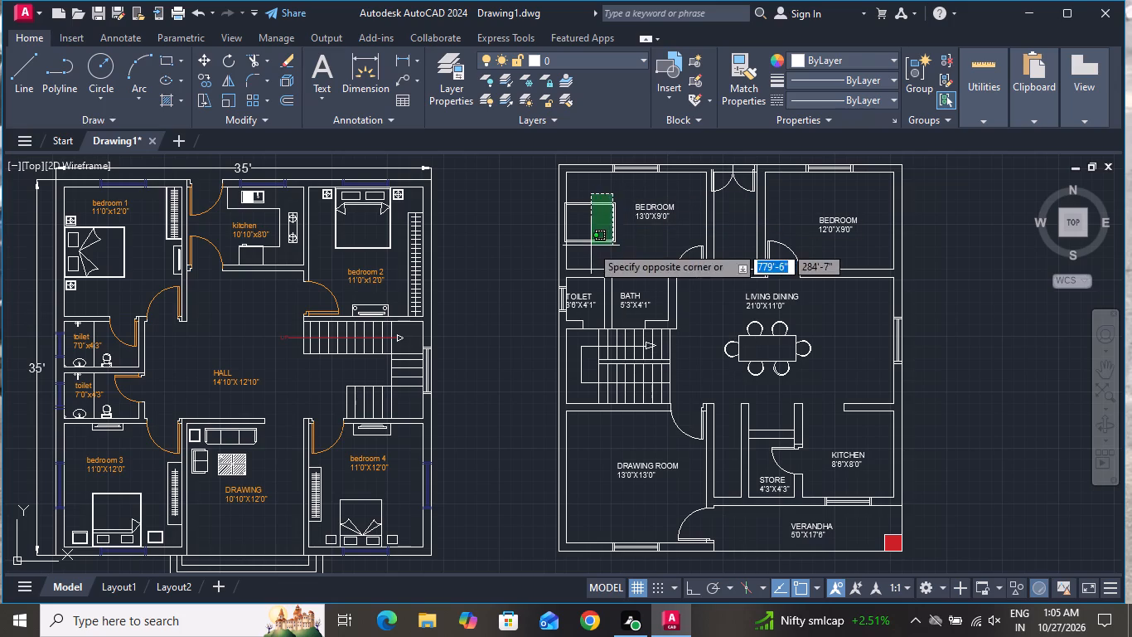
pyautogui.click(591, 246)
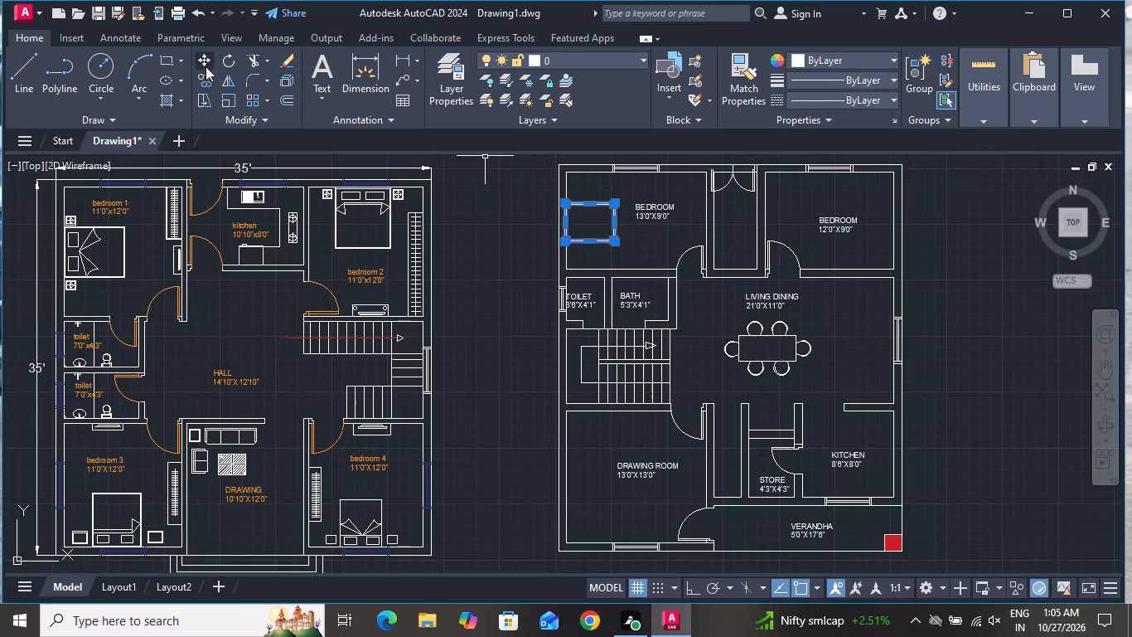
pyautogui.click(206, 66)
pyautogui.scroll(5, 516, 135)
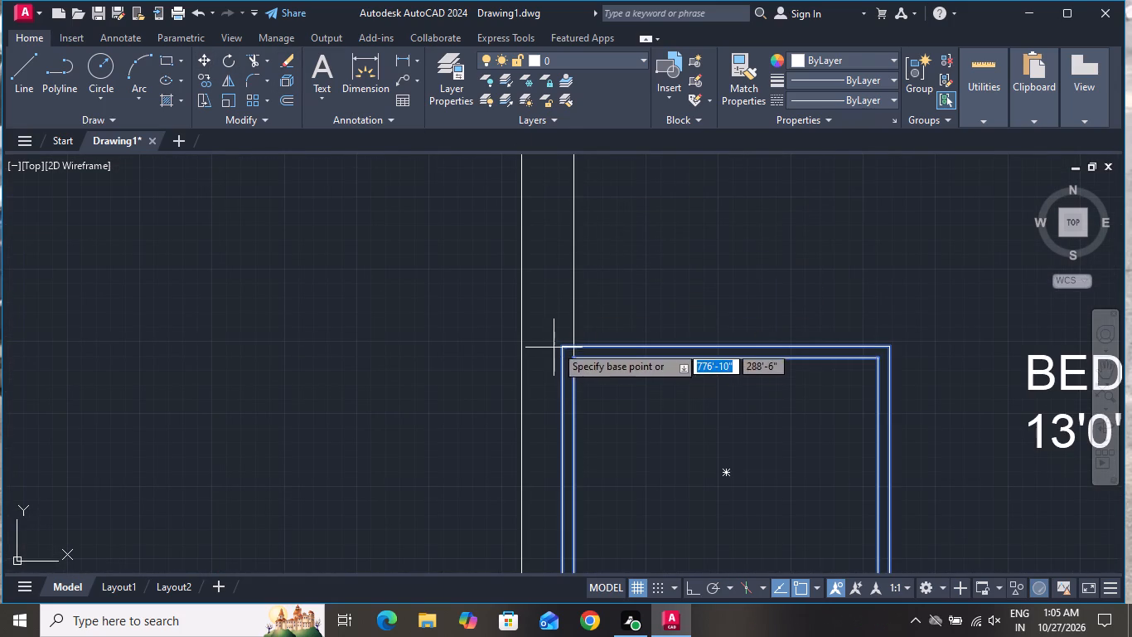
pyautogui.click(560, 349)
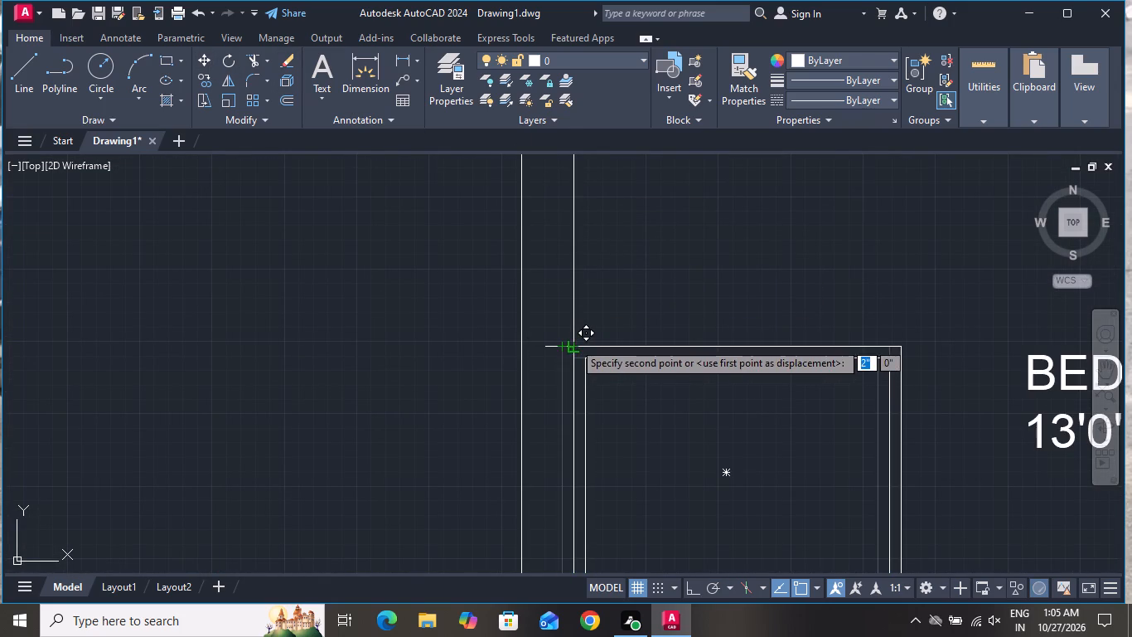
pyautogui.click(574, 341)
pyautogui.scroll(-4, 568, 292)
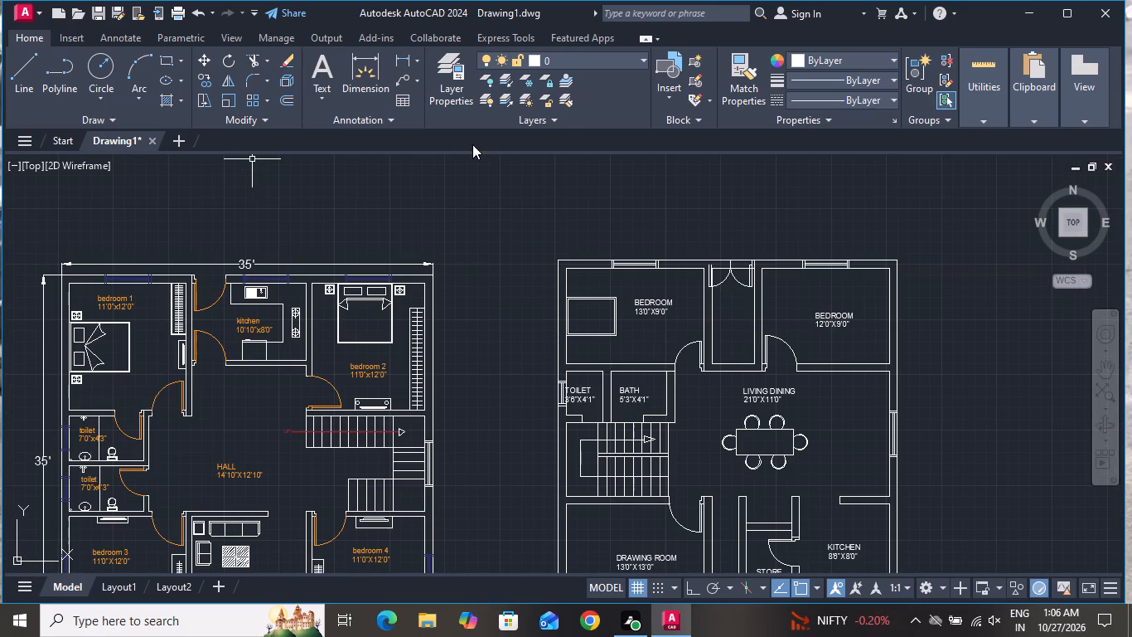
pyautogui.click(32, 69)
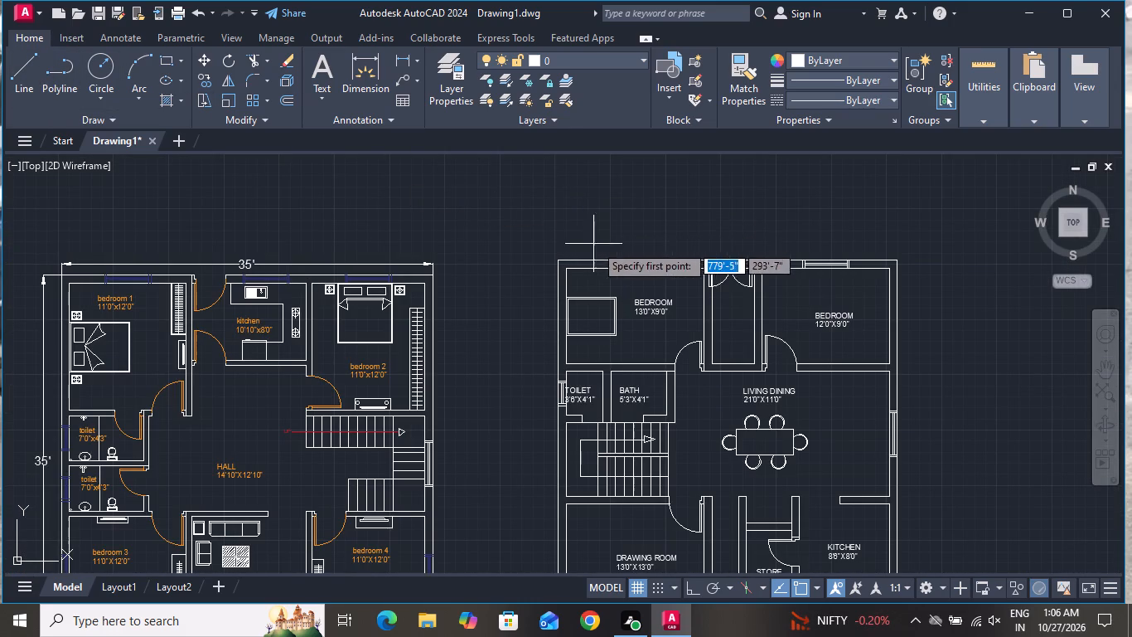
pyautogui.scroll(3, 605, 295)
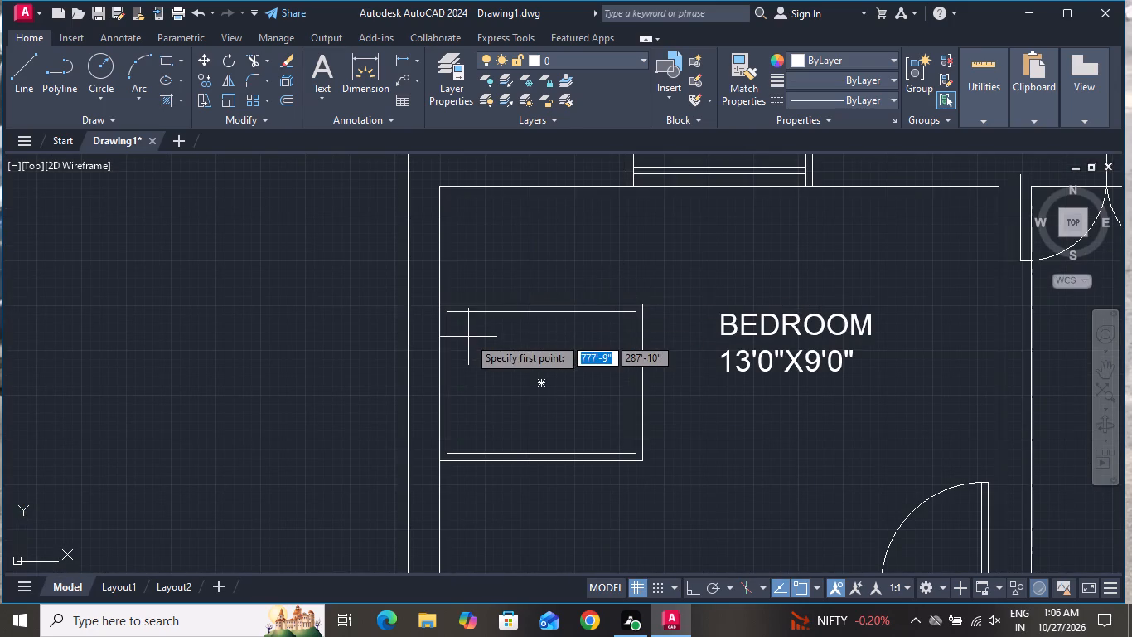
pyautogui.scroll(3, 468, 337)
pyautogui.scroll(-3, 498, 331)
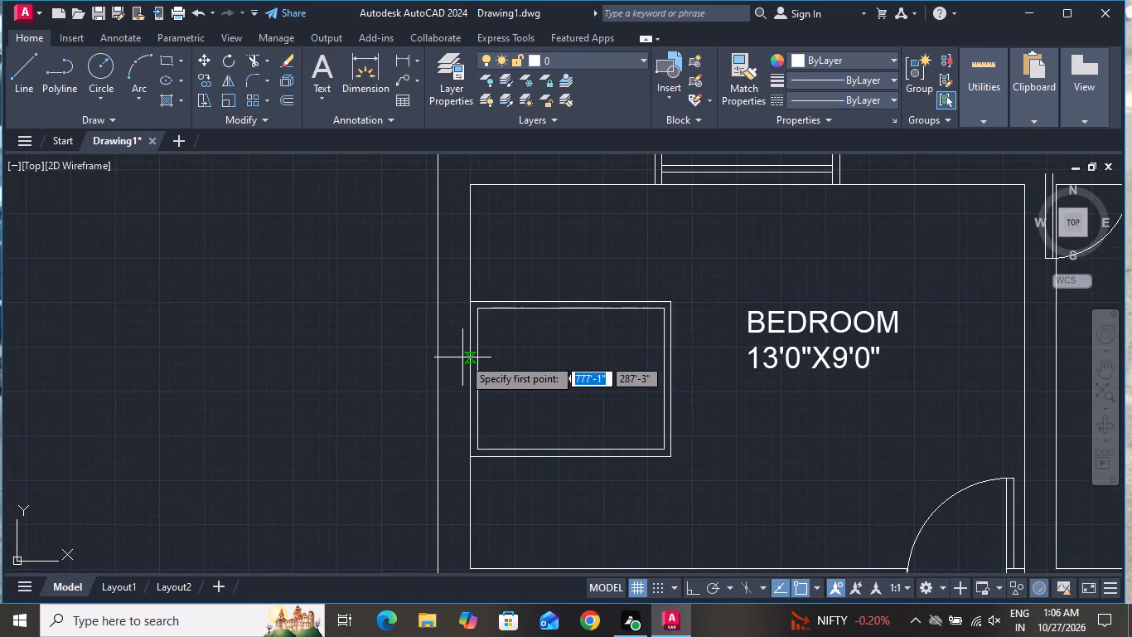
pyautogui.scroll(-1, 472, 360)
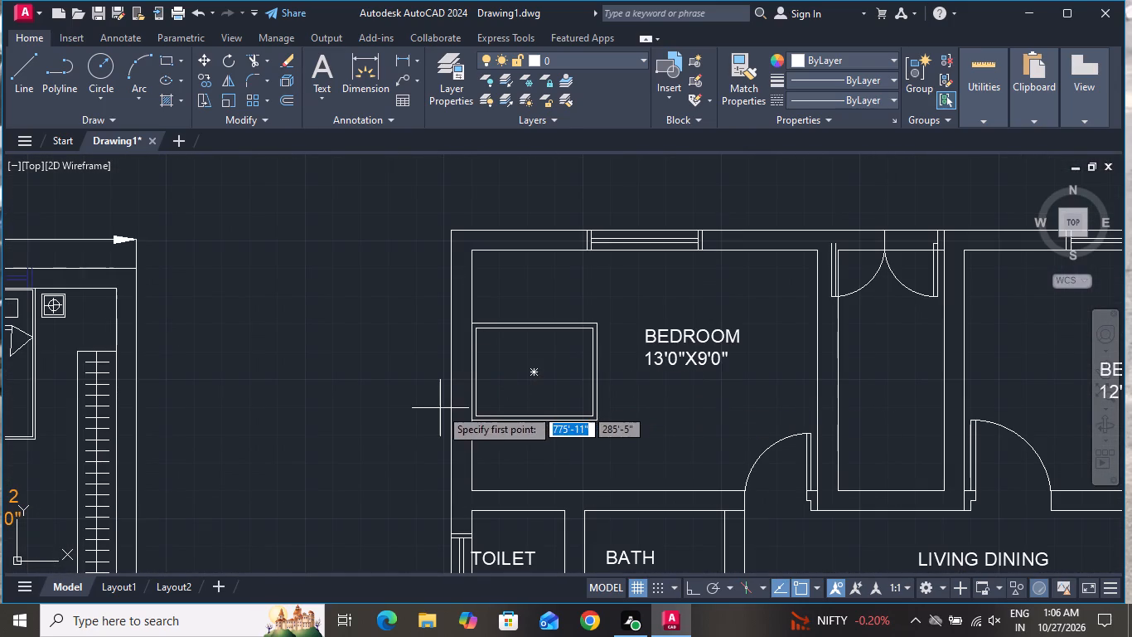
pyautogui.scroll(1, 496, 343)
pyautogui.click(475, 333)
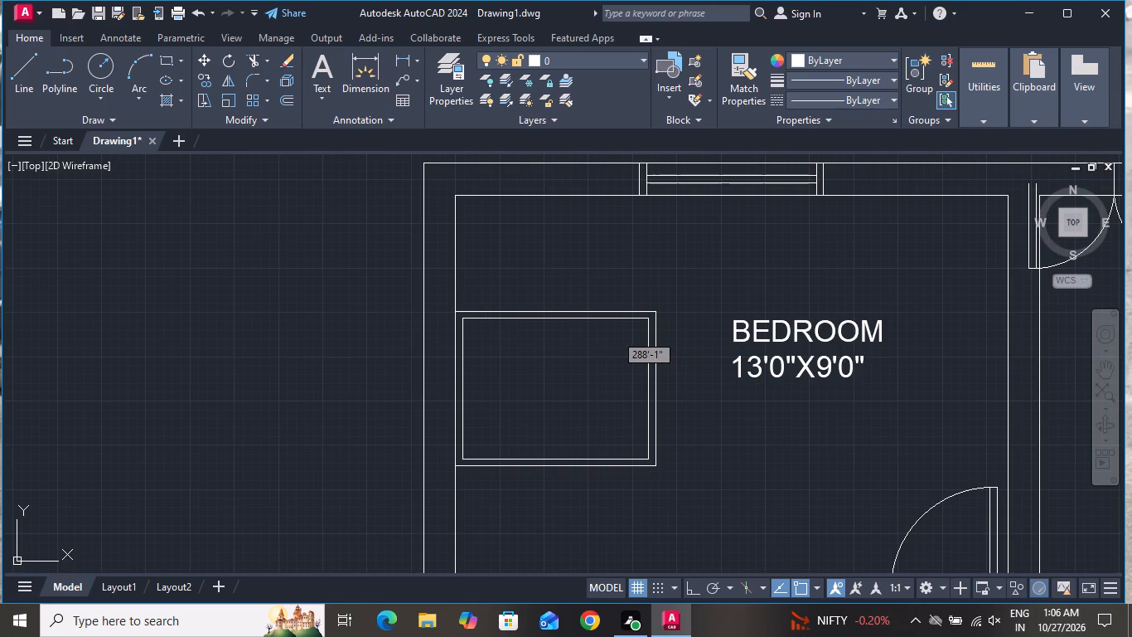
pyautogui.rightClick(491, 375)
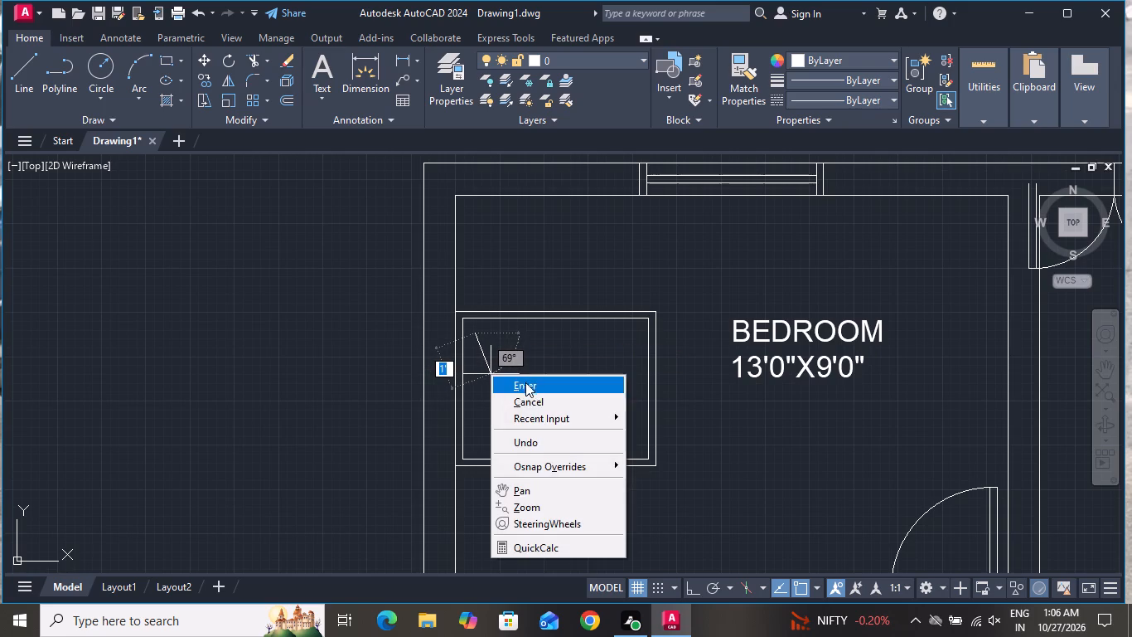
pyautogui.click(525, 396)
# Draw a pillow rectangle about 8" by 1' inside the bed's northwest corner.
pyautogui.click(170, 61)
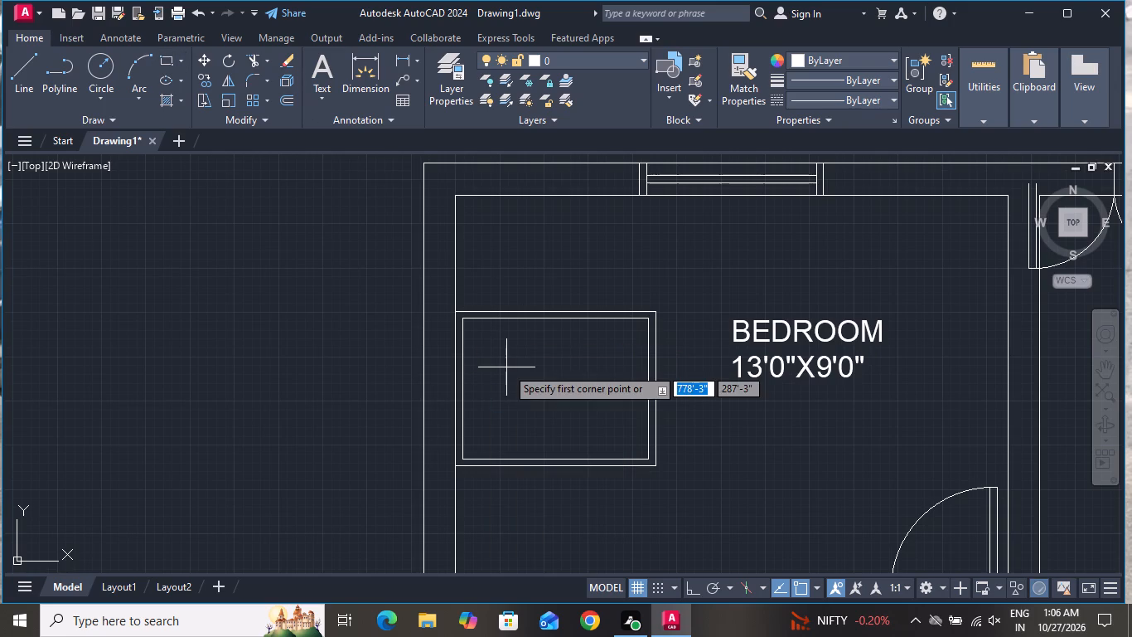
pyautogui.scroll(1, 506, 367)
pyautogui.click(449, 311)
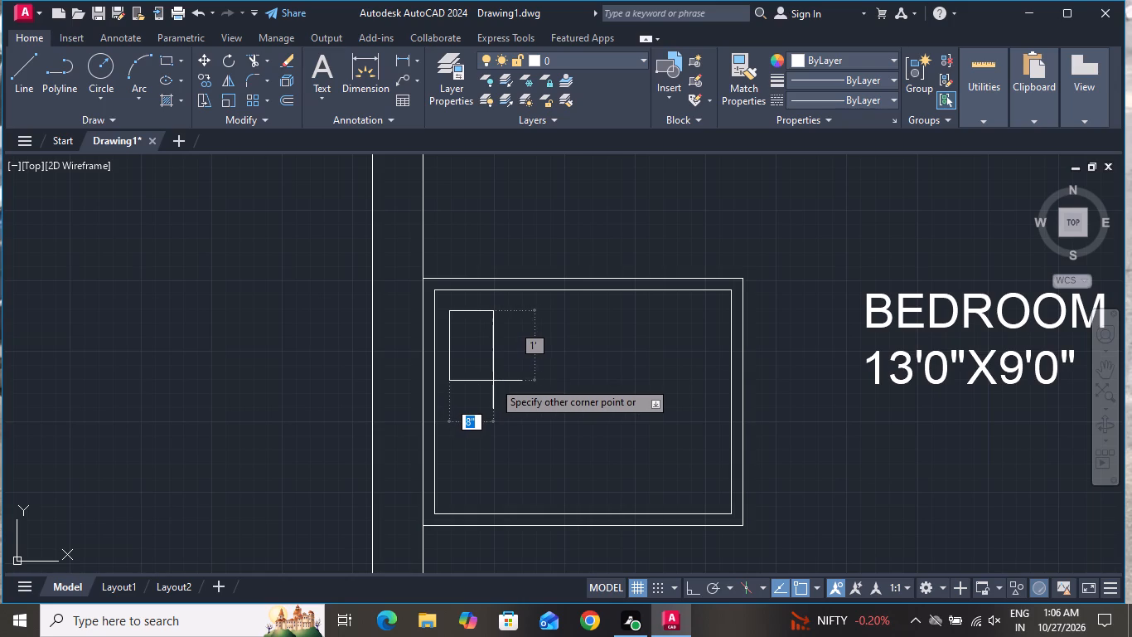
pyautogui.click(493, 381)
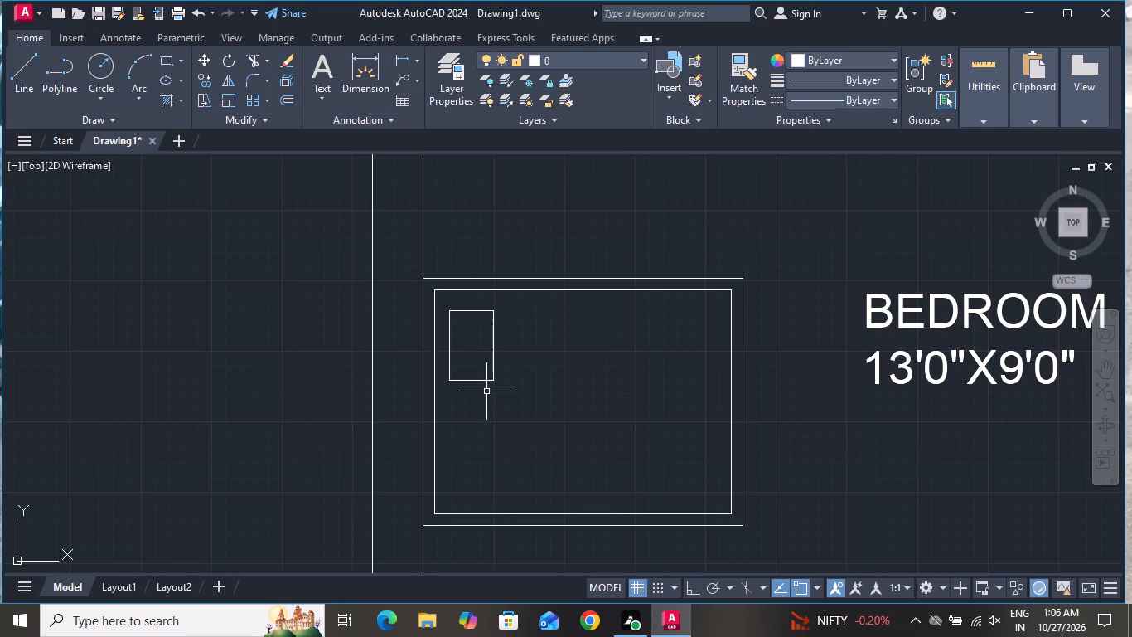
# Copy the pillow rectangle about 1'-7" south along the bed's west end.
pyautogui.click(489, 381)
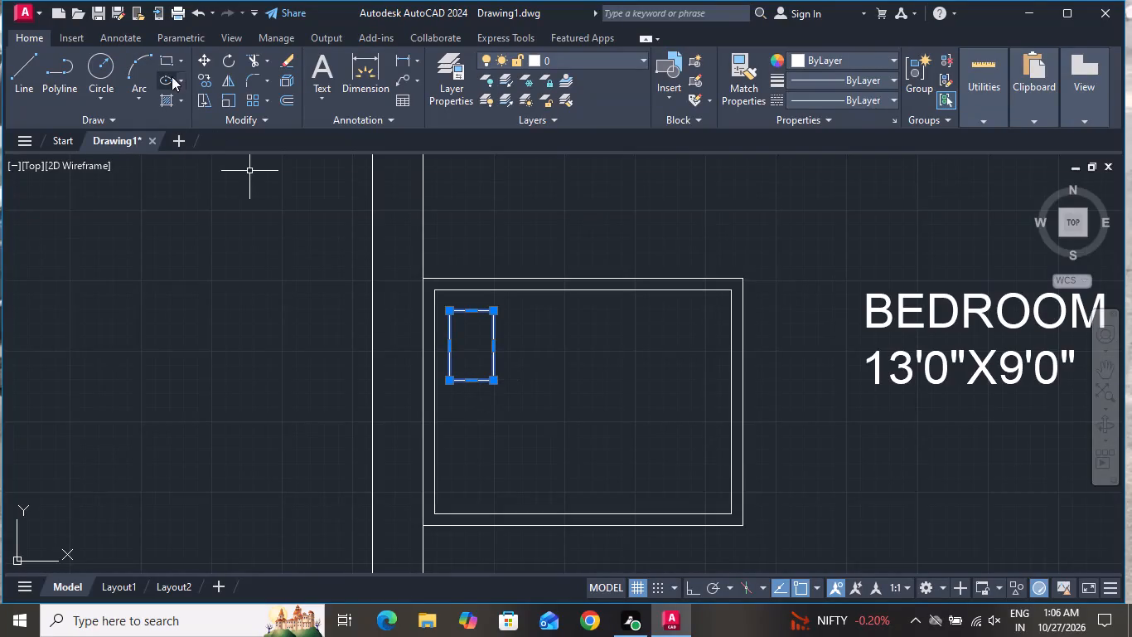
pyautogui.click(201, 76)
pyautogui.click(472, 341)
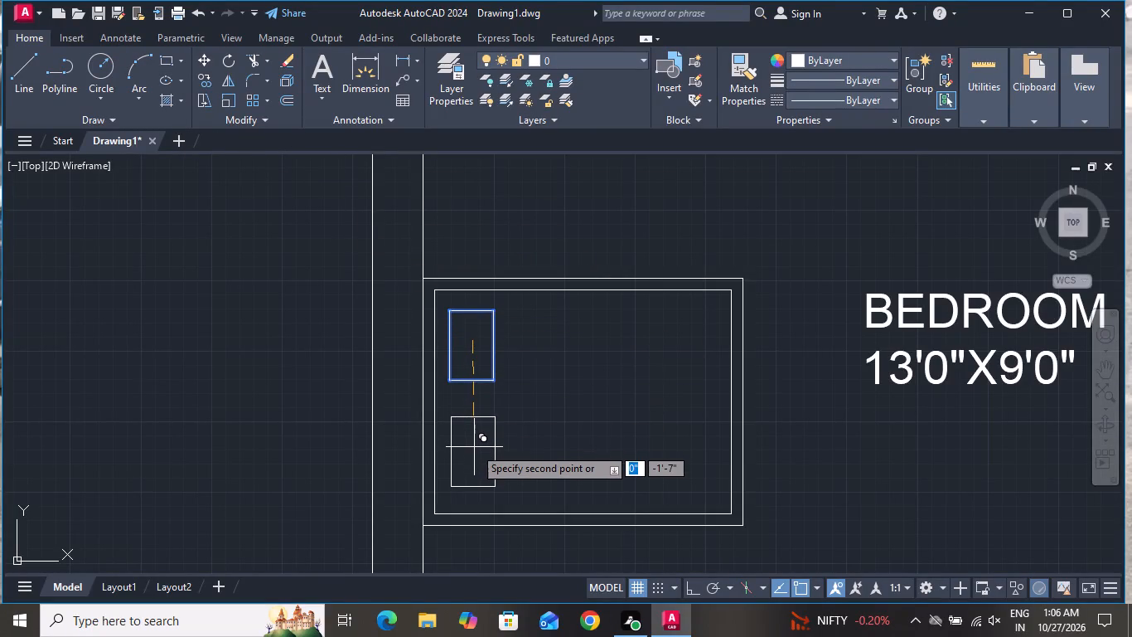
pyautogui.click(474, 450)
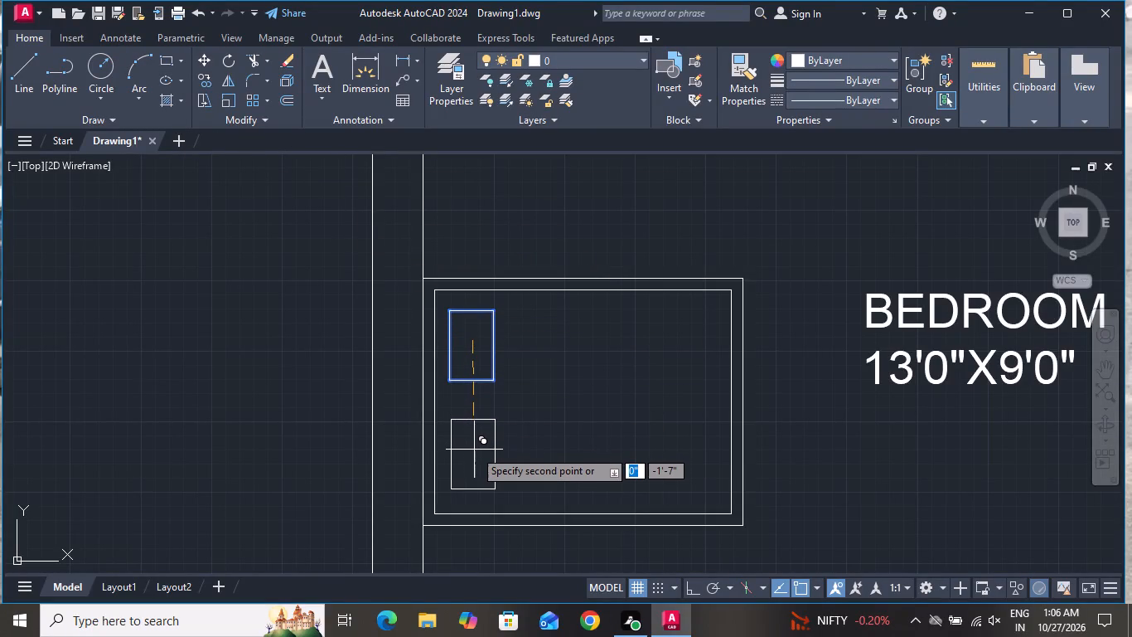
pyautogui.rightClick(474, 450)
pyautogui.click(507, 241)
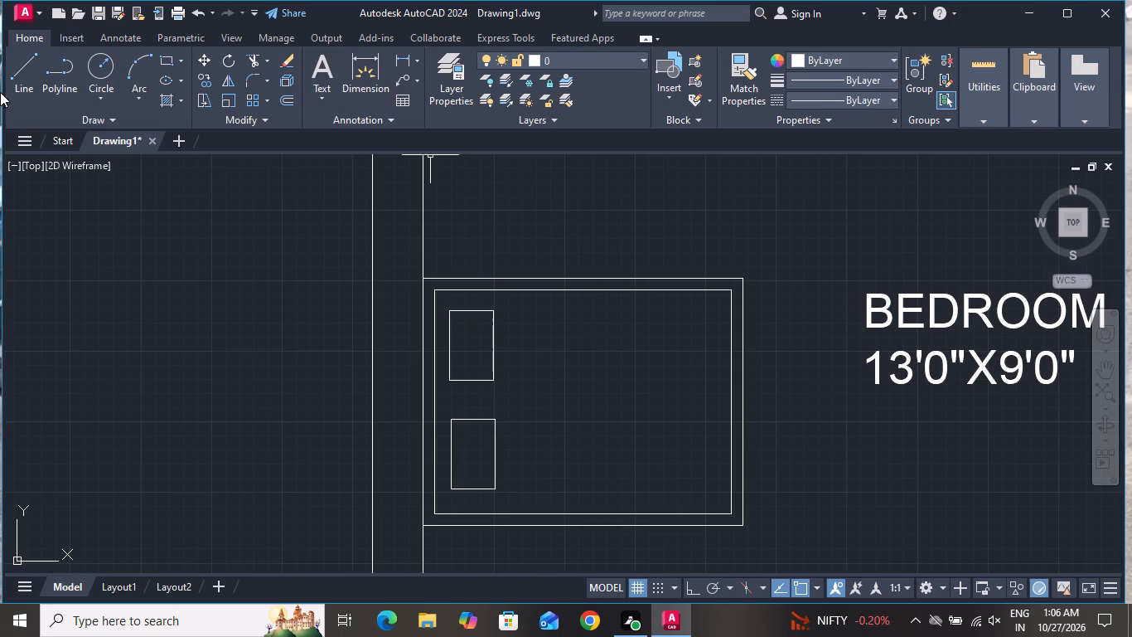
# Draw a three-line triangular blanket fold between the bed's inner north edge and the north pillow's east side, with its lower side about 1'-3" long.
pyautogui.click(13, 75)
pyautogui.scroll(1, 356, 137)
pyautogui.click(540, 291)
pyautogui.click(500, 335)
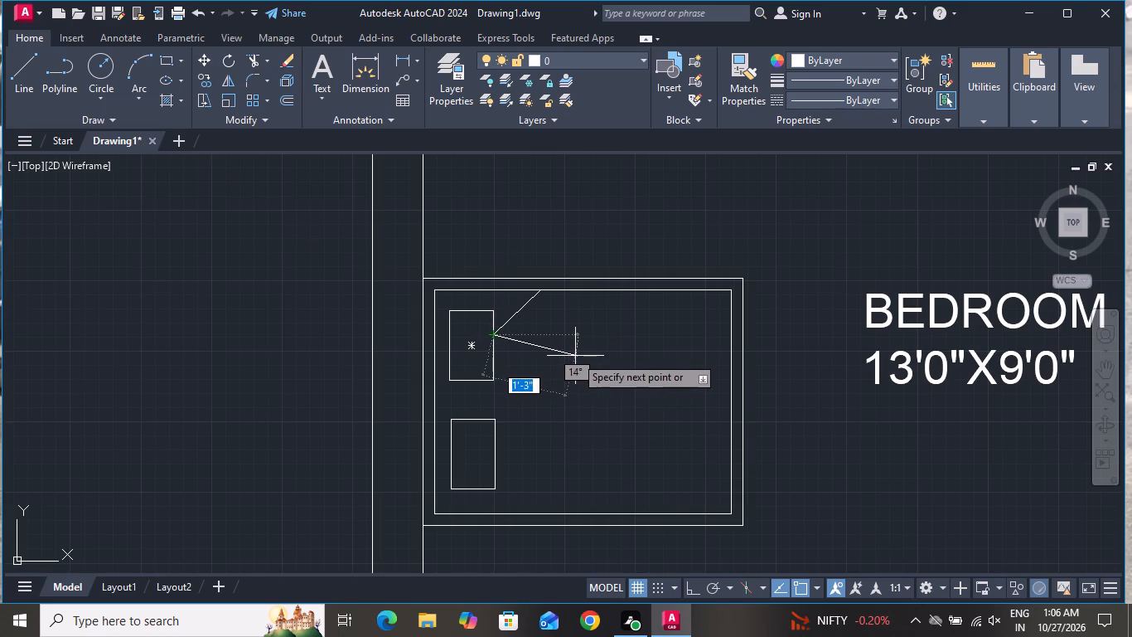
pyautogui.click(575, 356)
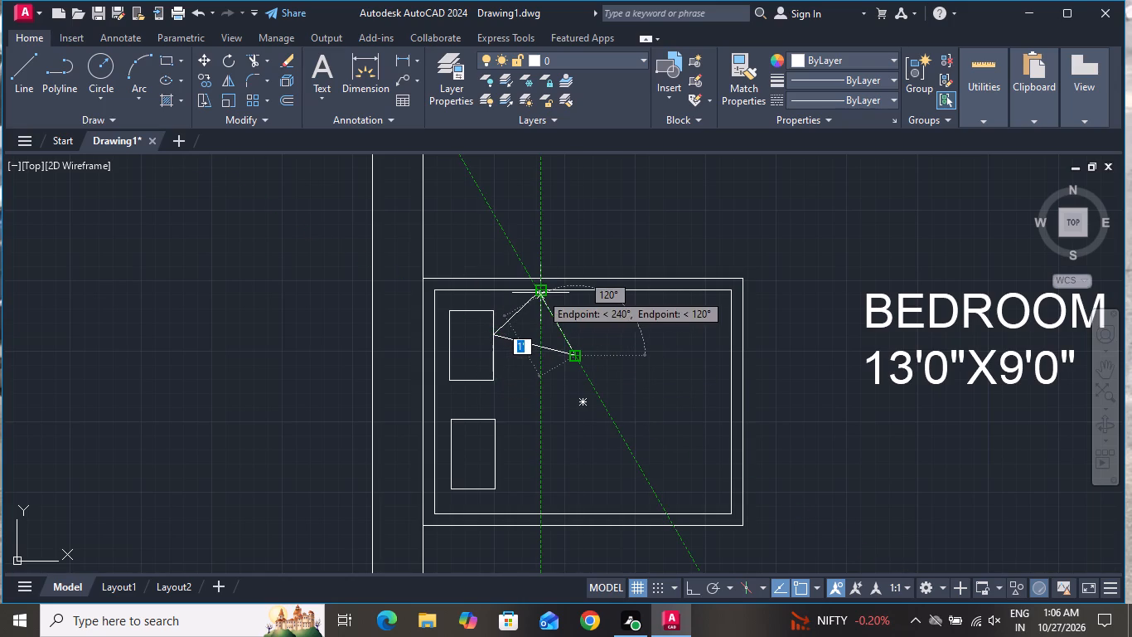
pyautogui.click(540, 293)
pyautogui.rightClick(545, 289)
pyautogui.click(566, 319)
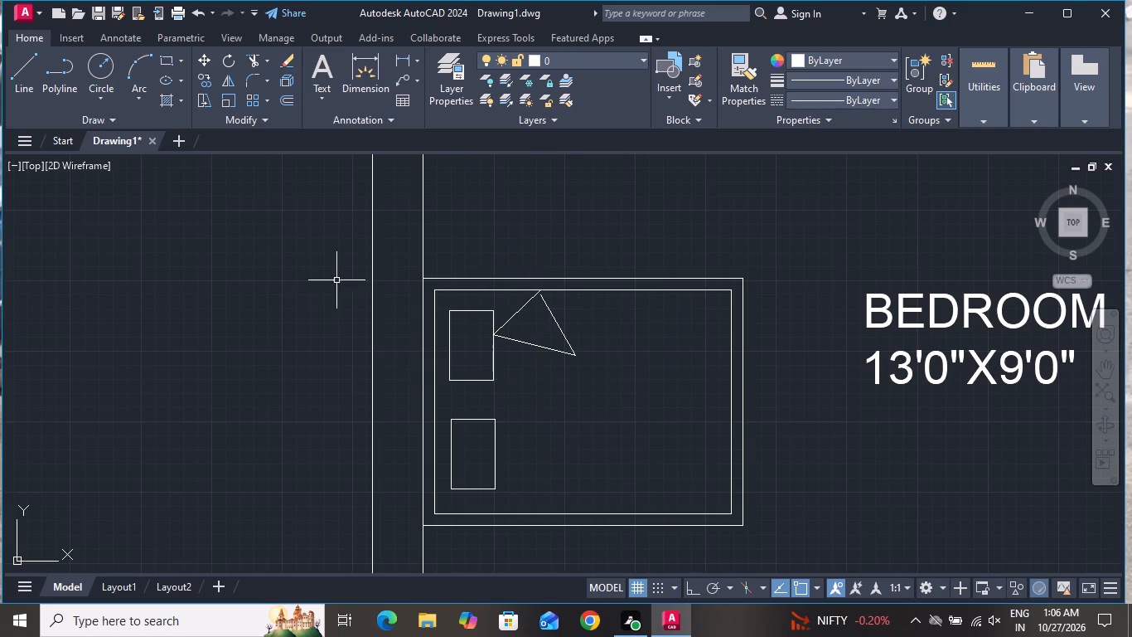
# Extend the blanket fold's east line at its north end to meet the fold's west line.
pyautogui.write('ex')
pyautogui.press('space')
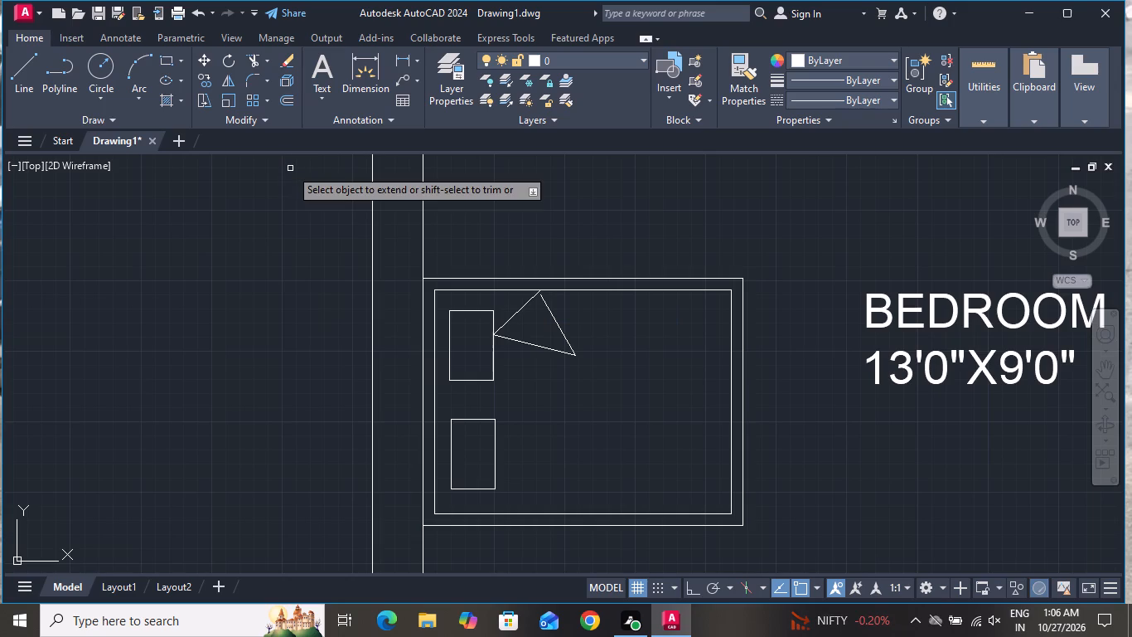
pyautogui.press('space')
pyautogui.scroll(2, 545, 292)
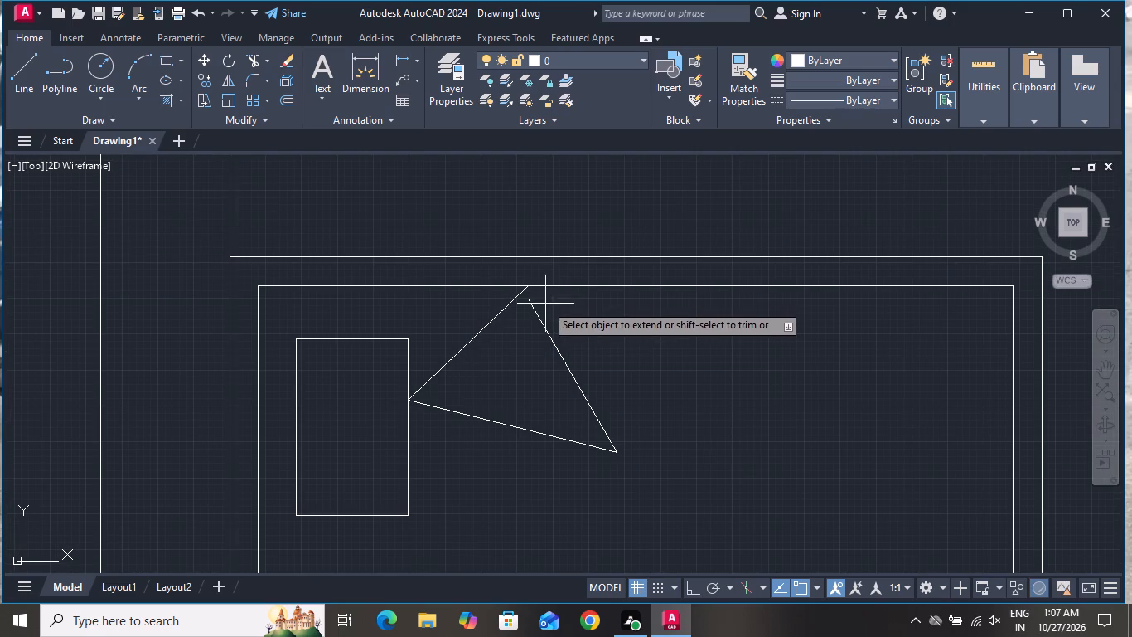
pyautogui.click(545, 304)
pyautogui.click(533, 328)
pyautogui.rightClick(593, 335)
pyautogui.click(626, 362)
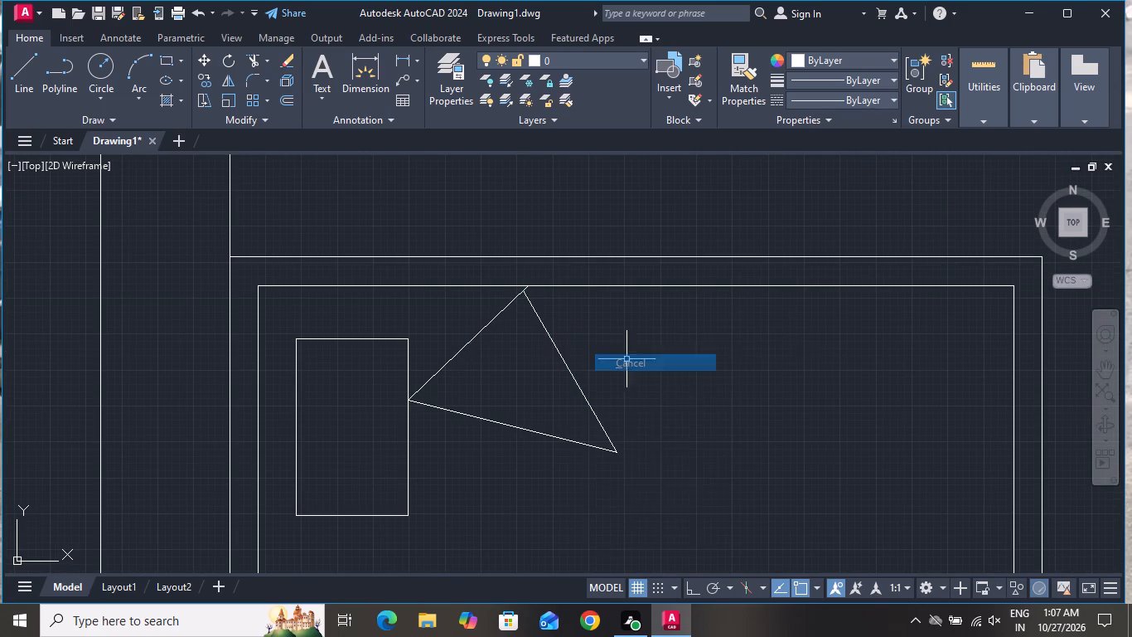
# Draw a vertical line from the blanket fold's lower side straight south to the bed's inner south edge.
pyautogui.scroll(-4, 640, 339)
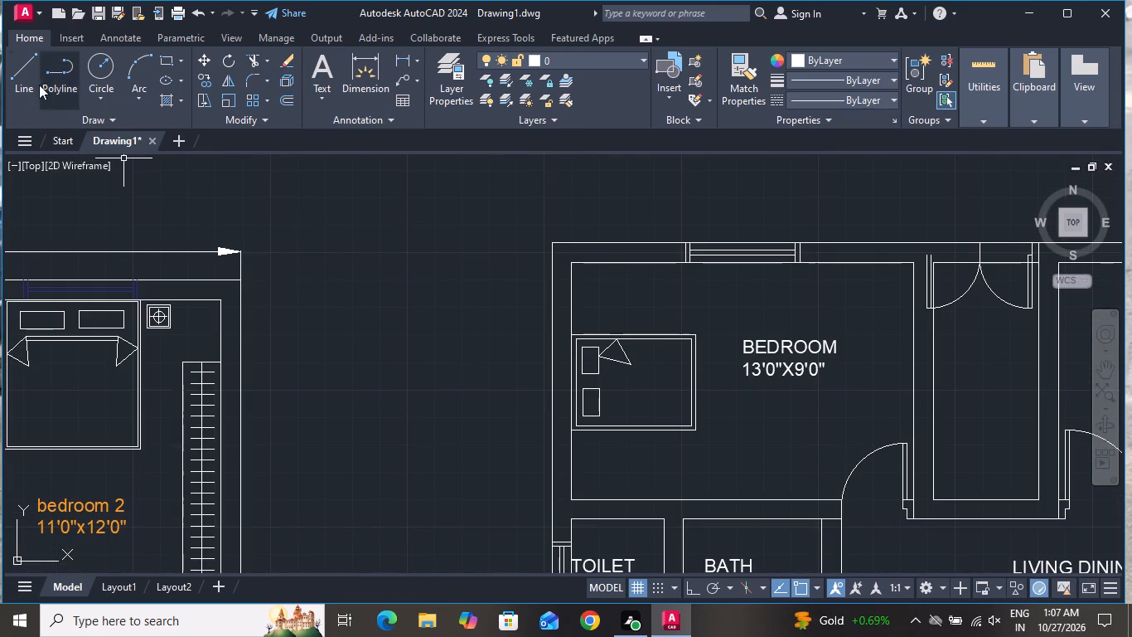
pyautogui.click(10, 73)
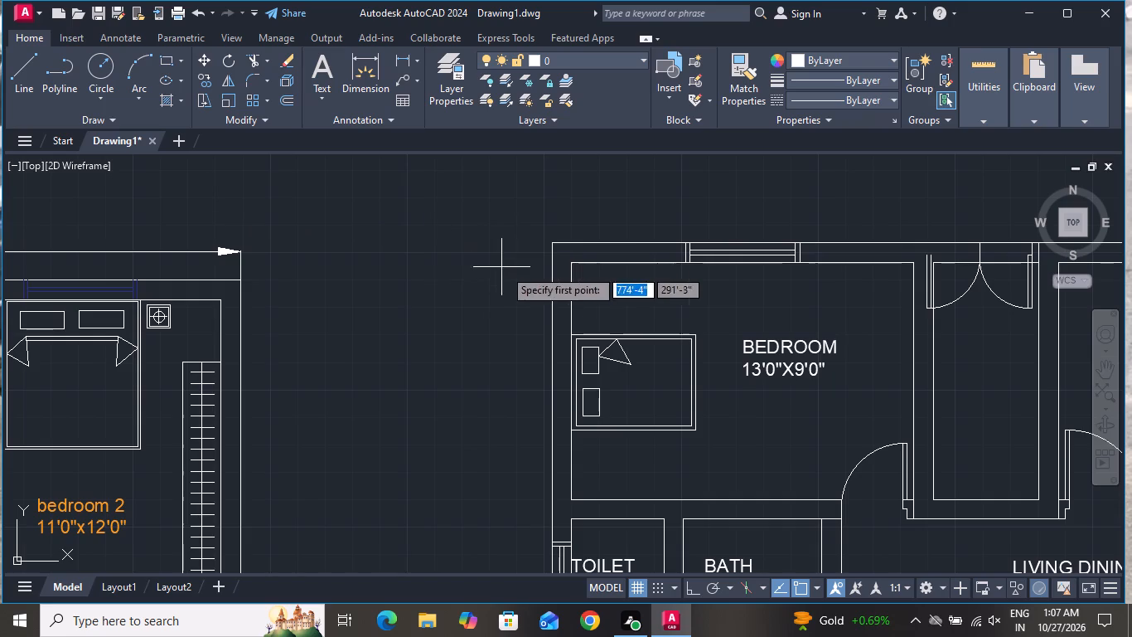
pyautogui.scroll(2, 623, 301)
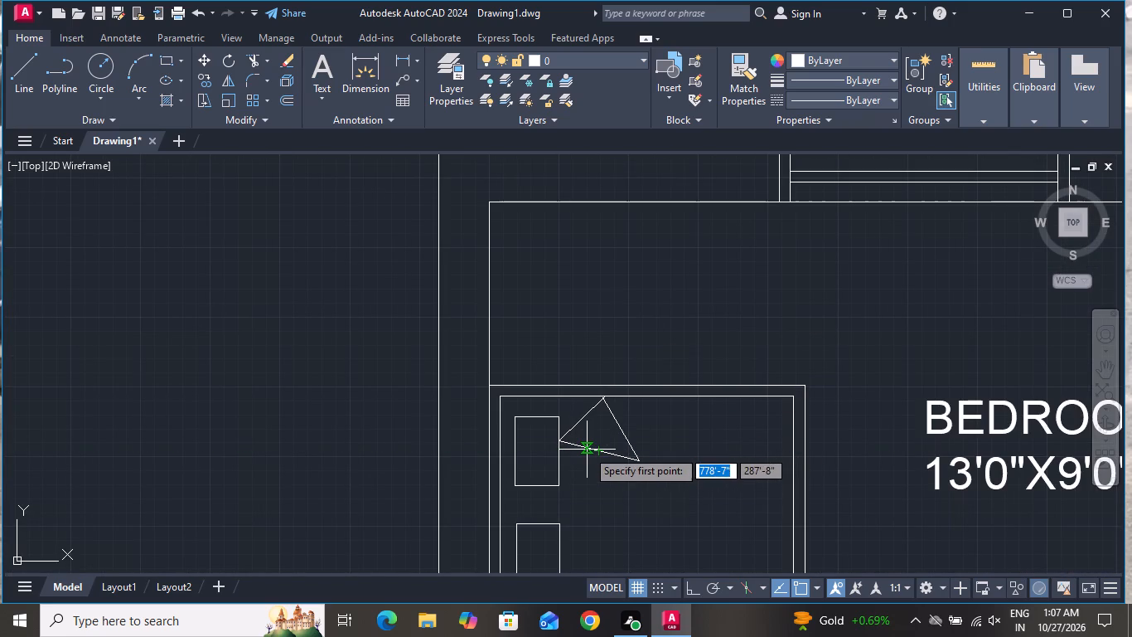
pyautogui.click(587, 450)
pyautogui.scroll(-2, 601, 399)
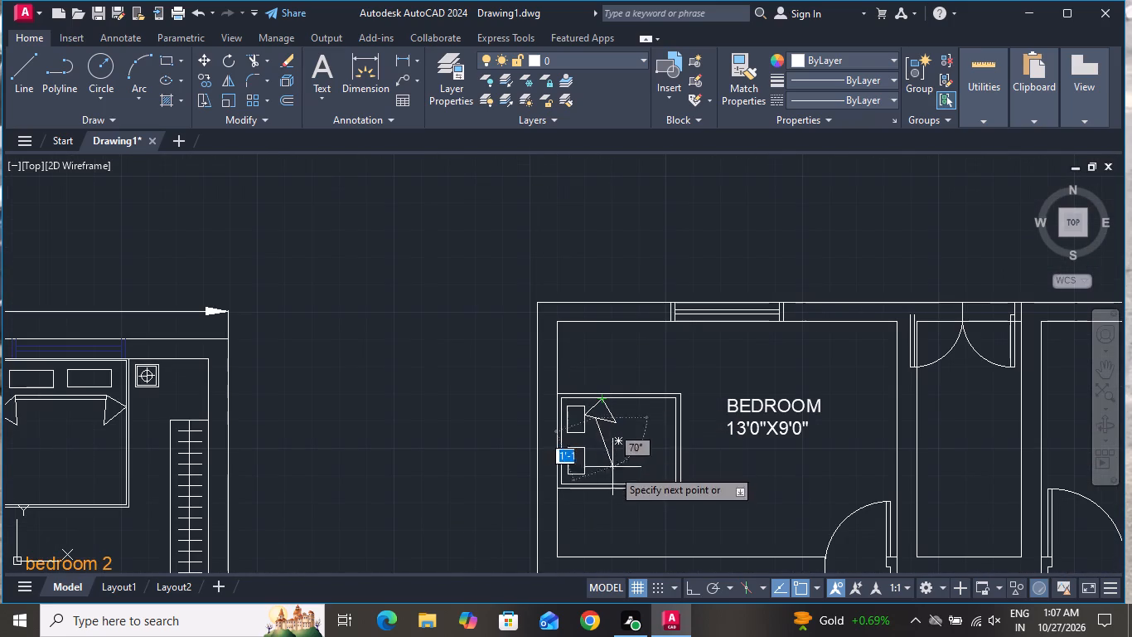
pyautogui.click(689, 586)
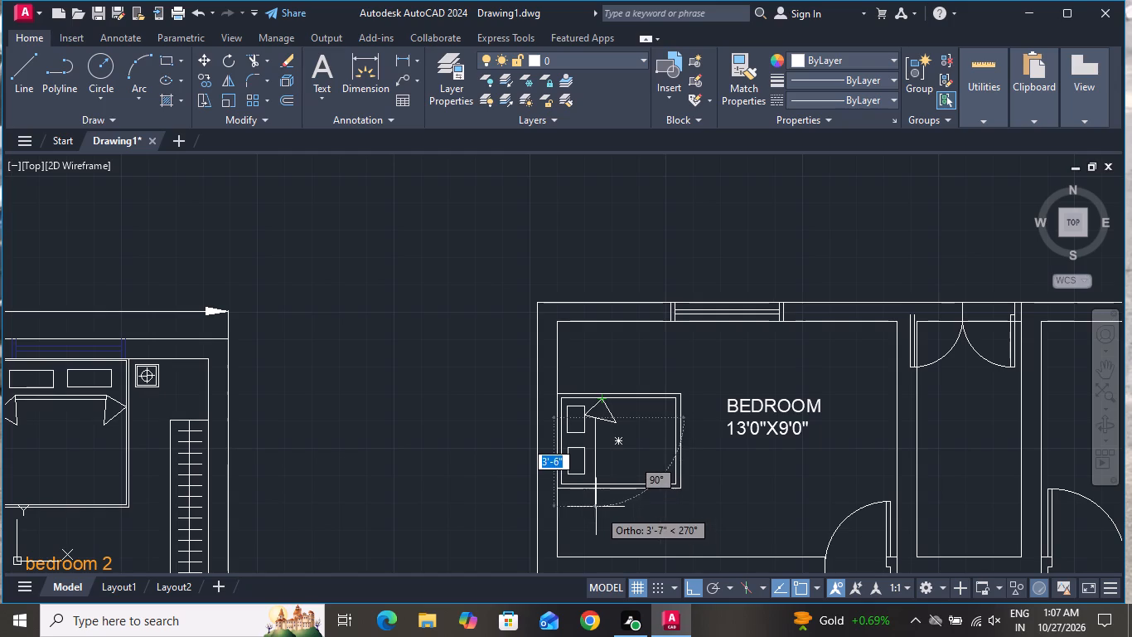
pyautogui.scroll(3, 582, 484)
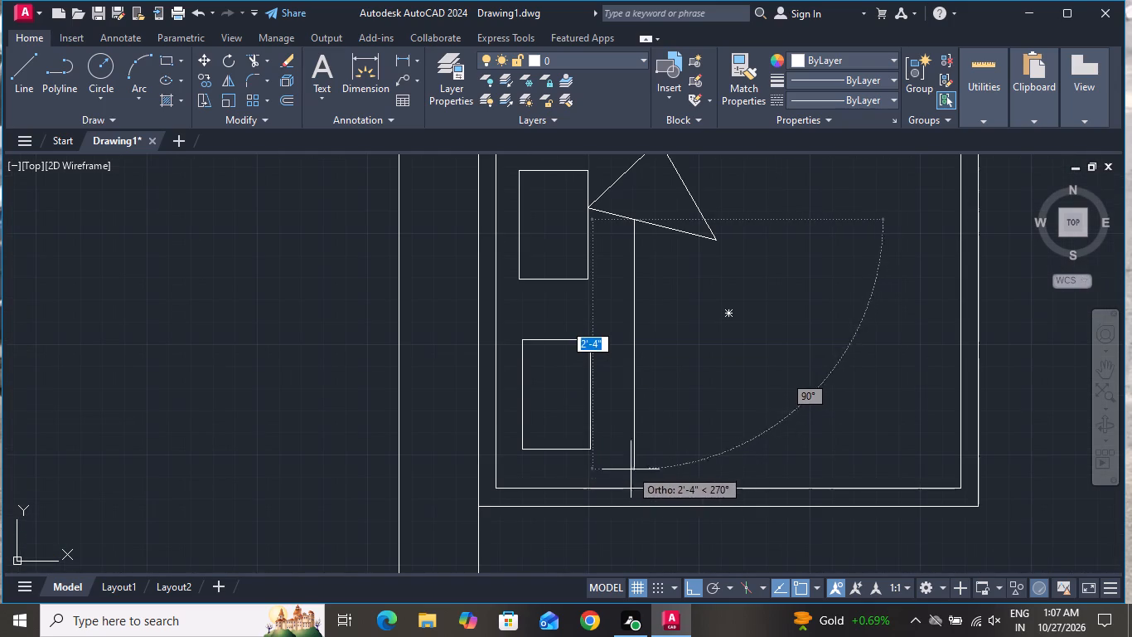
pyautogui.click(633, 488)
pyautogui.rightClick(633, 484)
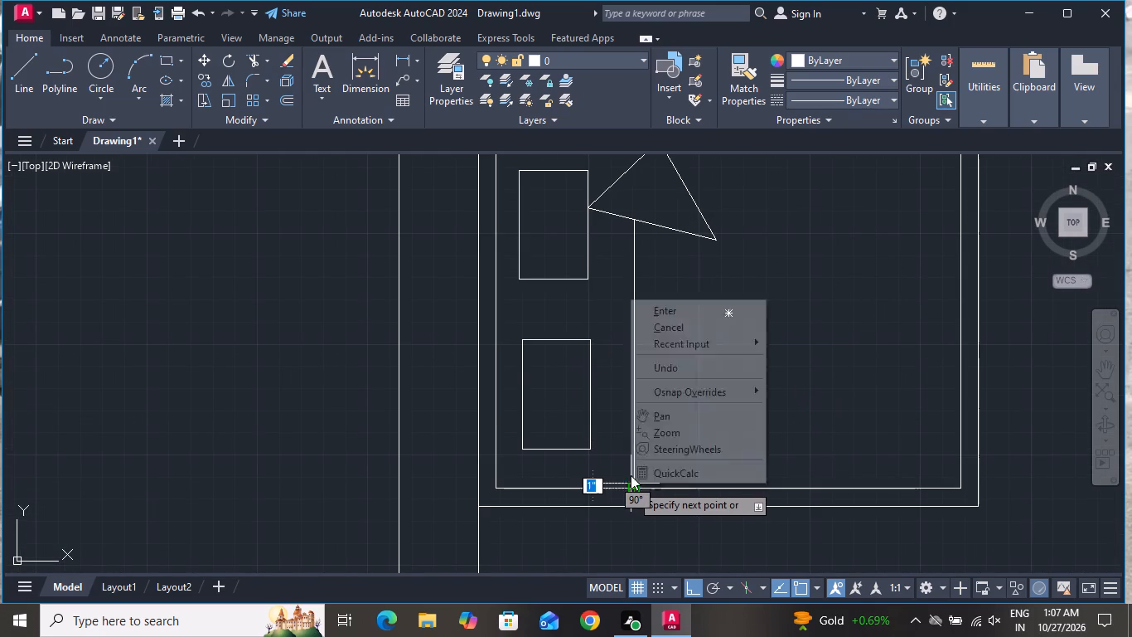
pyautogui.click(636, 328)
# Draw a second vertical line about 2'-7" long just west of the first, from the blanket fold to the bed's inner south edge.
pyautogui.click(9, 65)
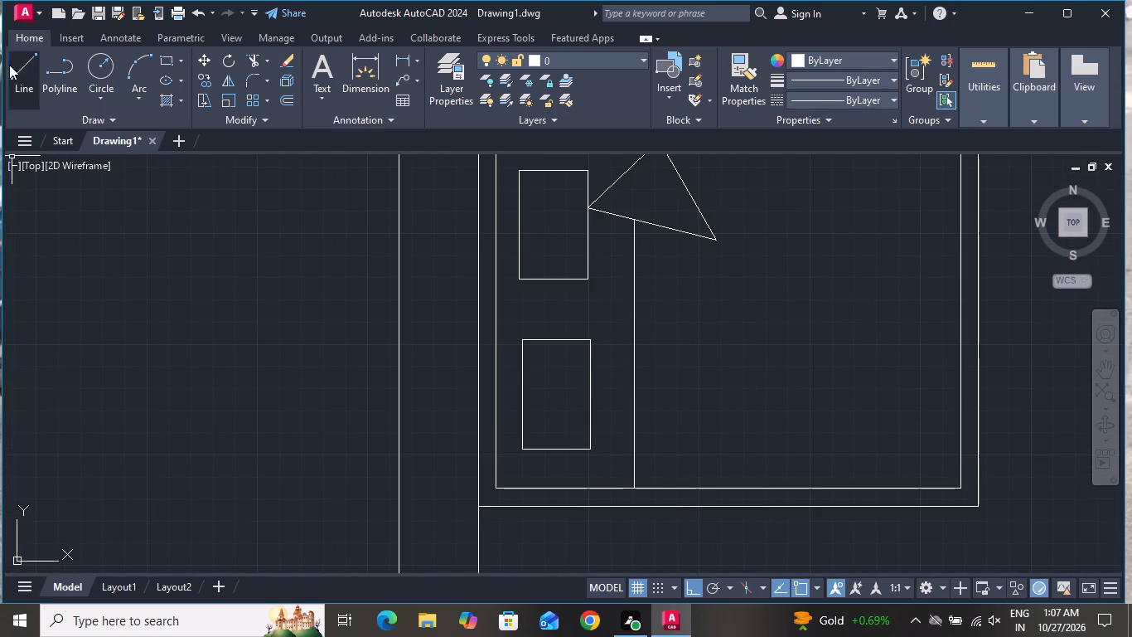
pyautogui.scroll(2, 609, 205)
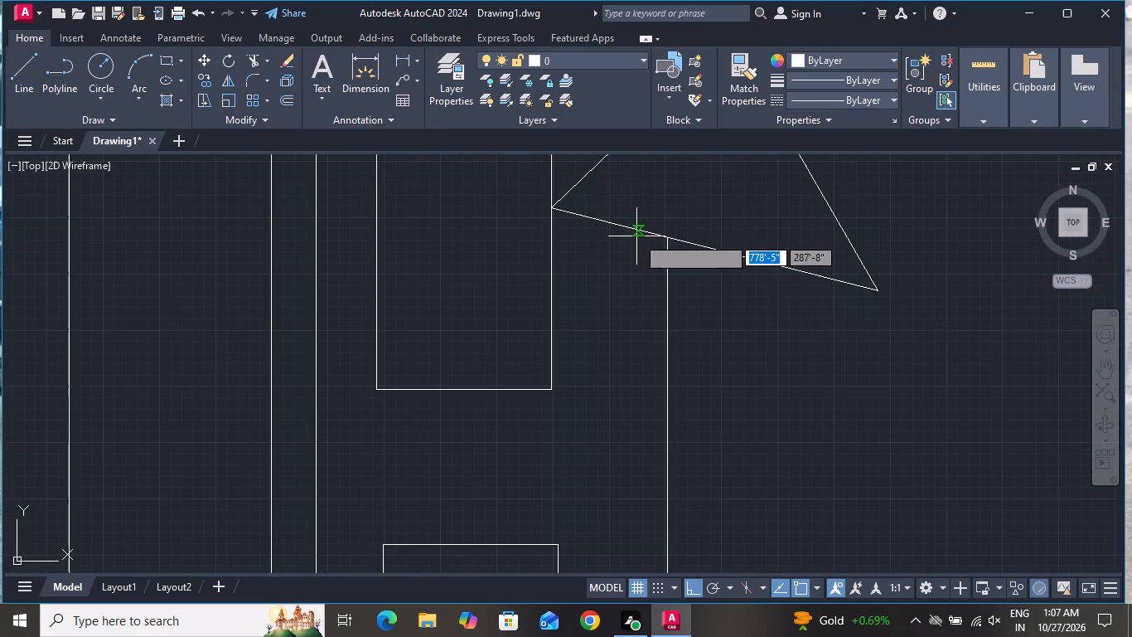
pyautogui.click(635, 228)
pyautogui.scroll(-3, 648, 333)
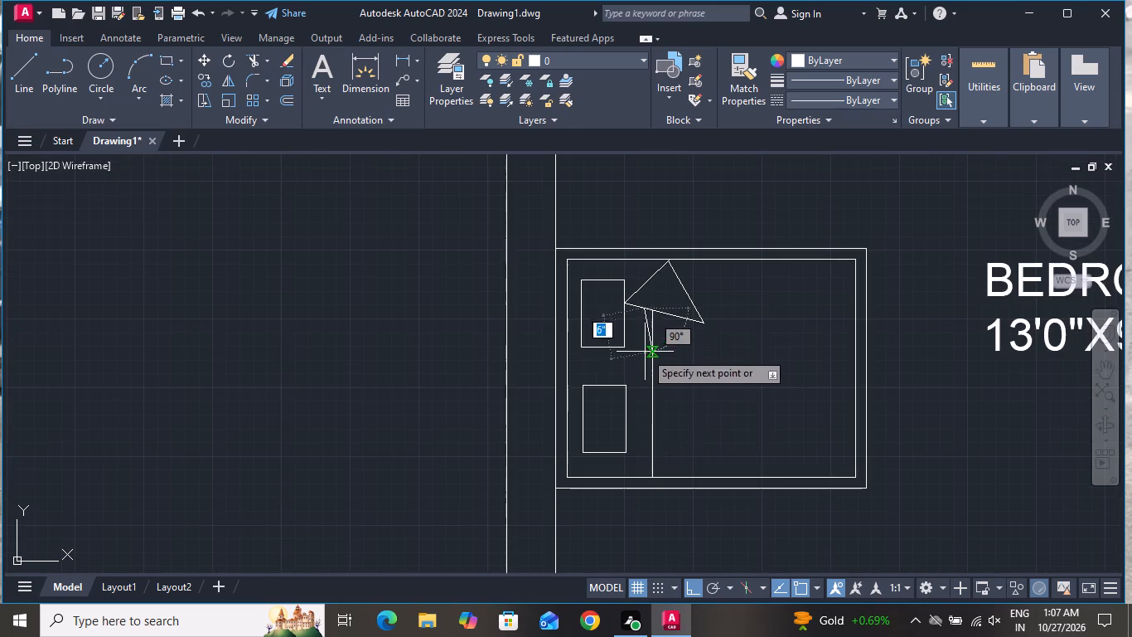
pyautogui.scroll(3, 636, 478)
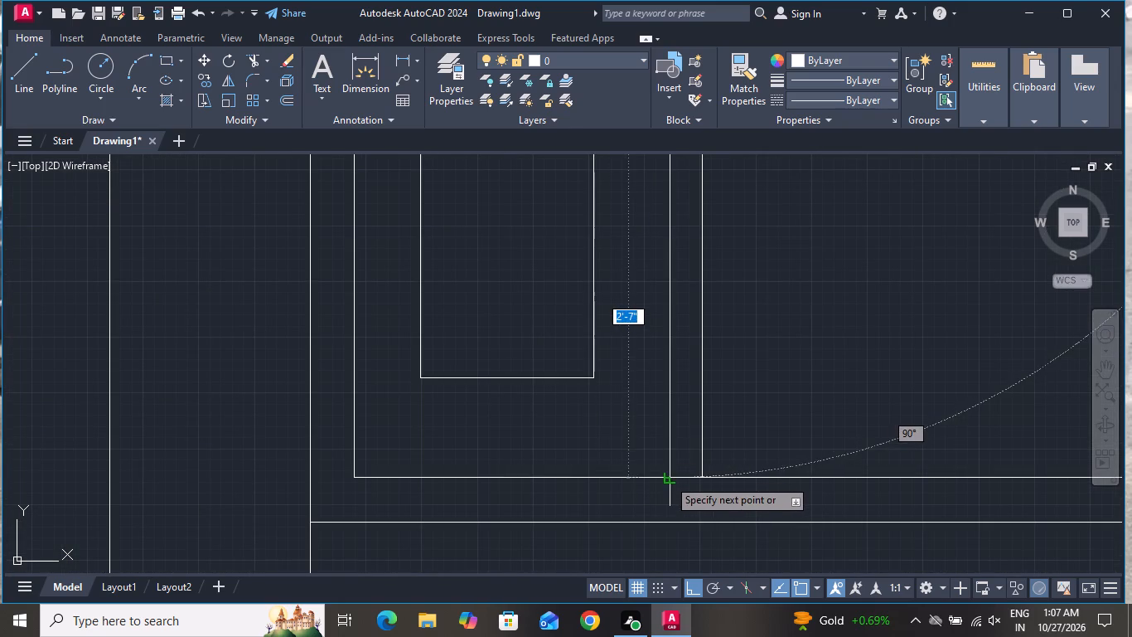
pyautogui.click(670, 476)
pyautogui.rightClick(673, 465)
pyautogui.click(697, 284)
pyautogui.scroll(-3, 703, 324)
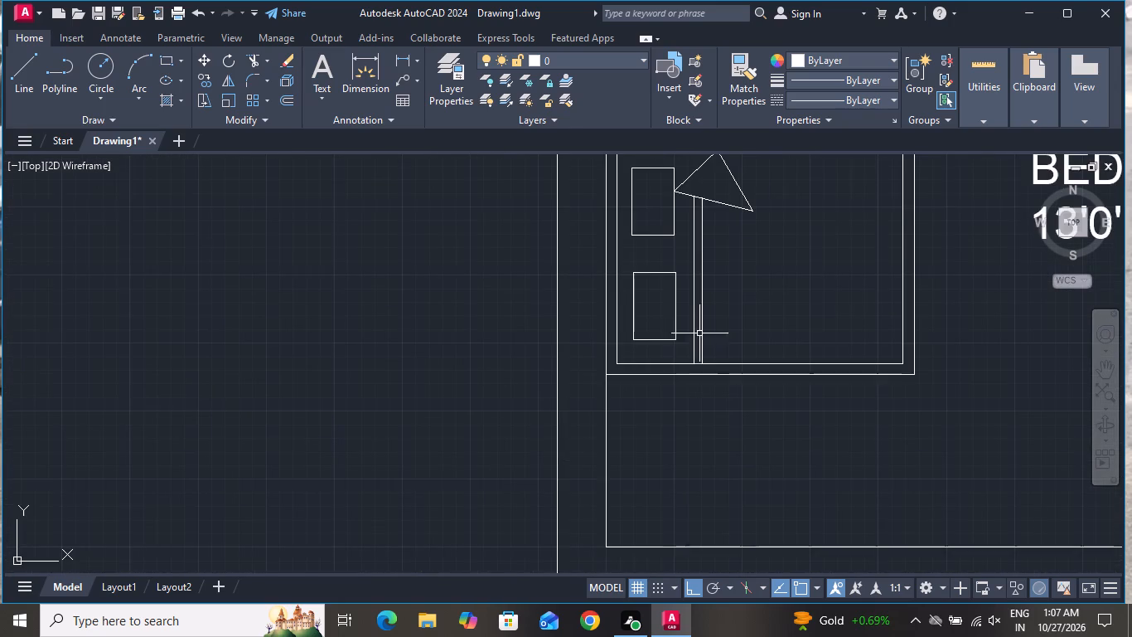
# Draw a rectangle about 1'-7" by 1'-5" in the open floor area south of the BEDROOM label.
pyautogui.scroll(-1, 699, 352)
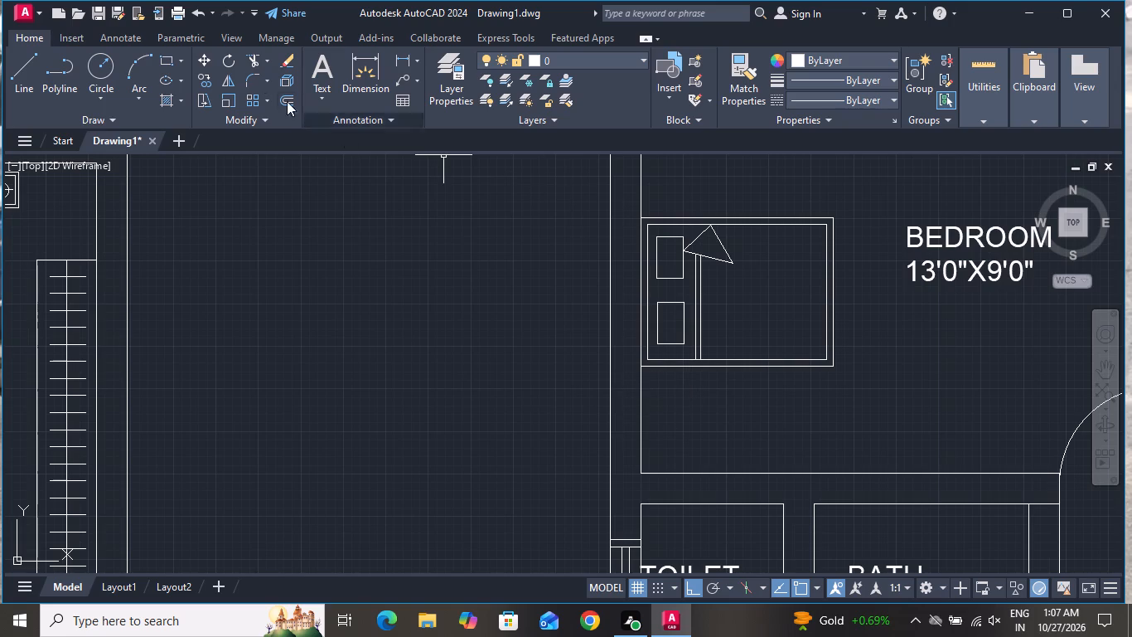
pyautogui.click(161, 60)
pyautogui.scroll(2, 758, 316)
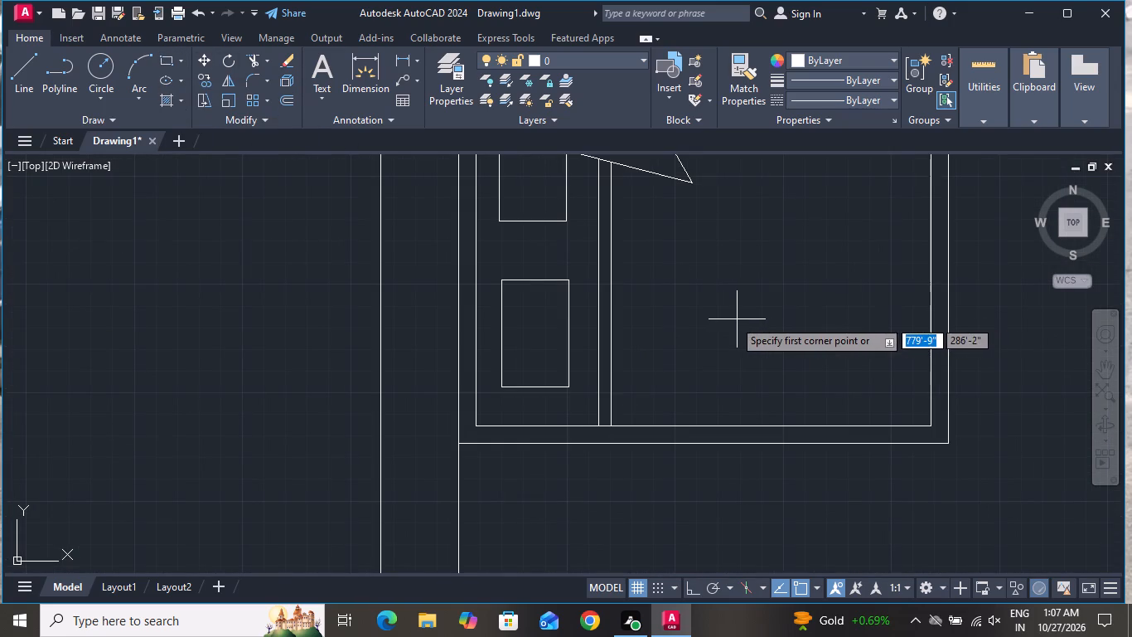
pyautogui.scroll(-4, 792, 417)
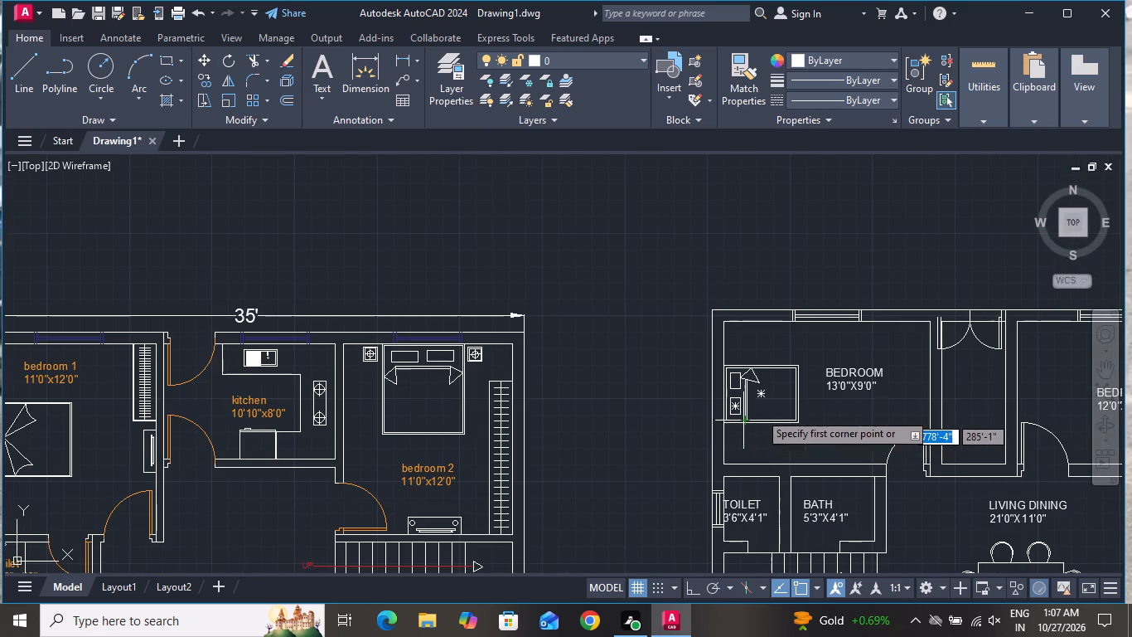
pyautogui.scroll(2, 835, 428)
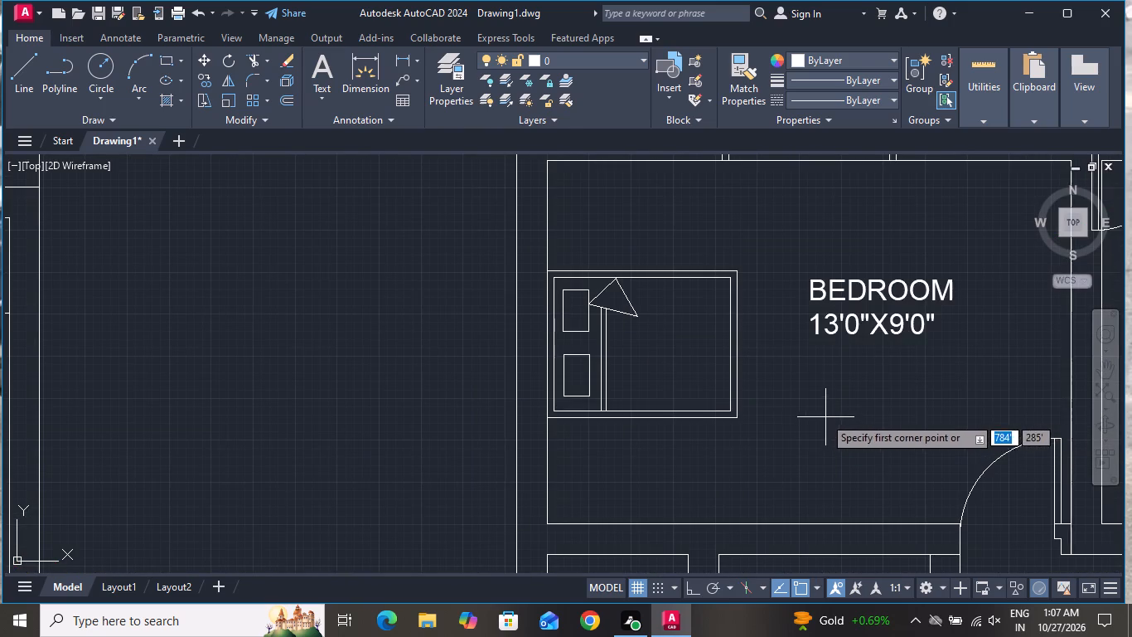
pyautogui.click(816, 409)
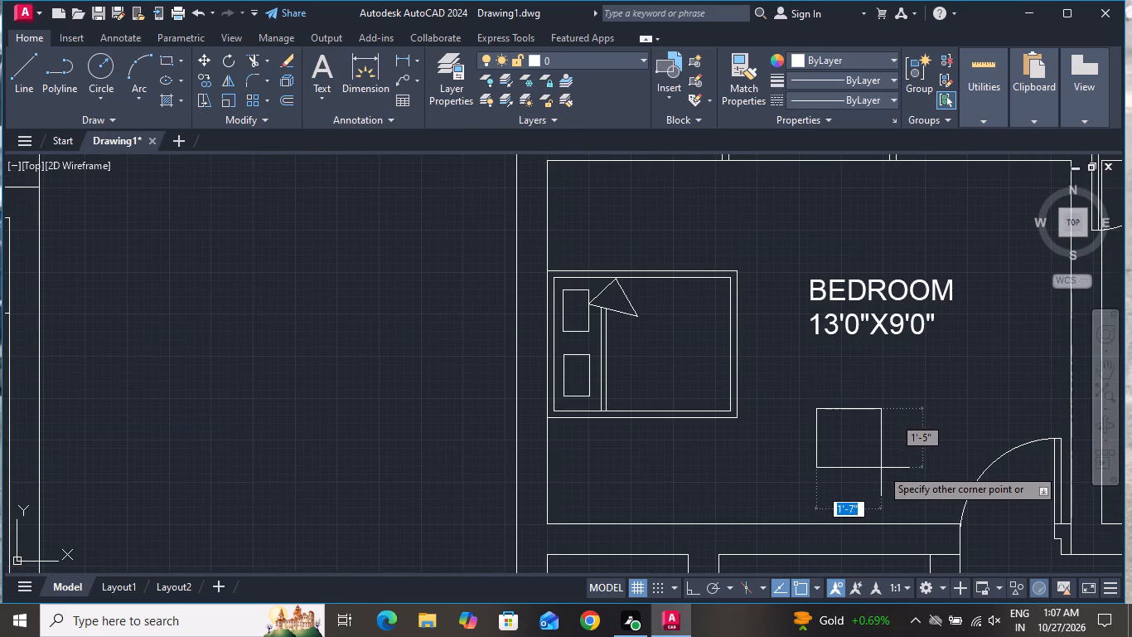
pyautogui.click(881, 468)
# Rotate the new rectangle freehand about 40° clockwise around a point just outside its southeast corner.
pyautogui.click(881, 468)
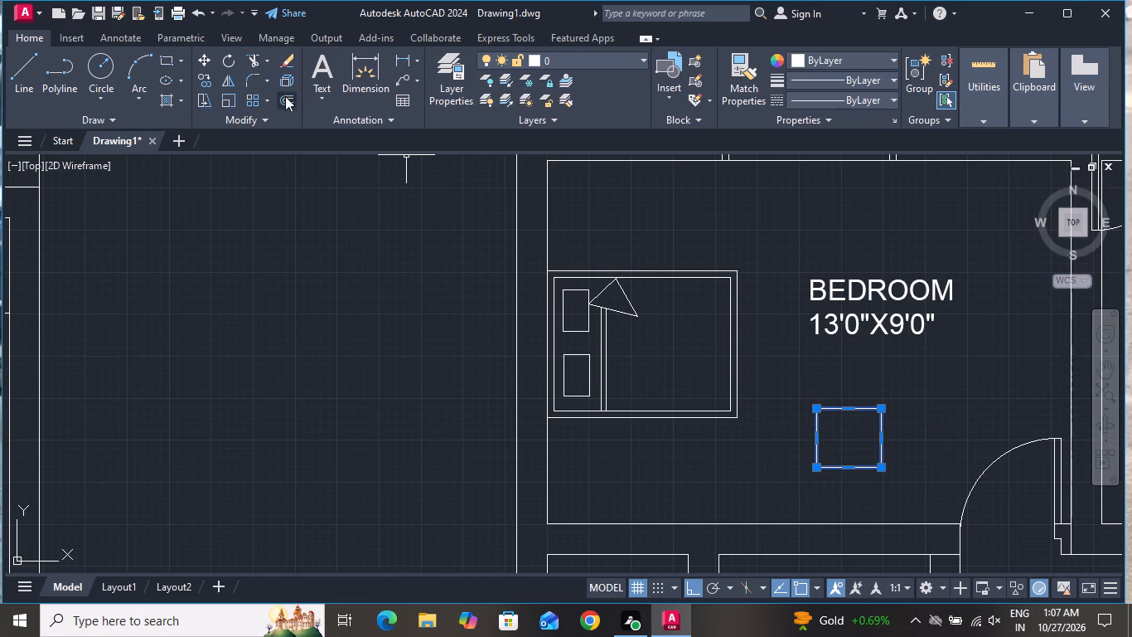
pyautogui.click(233, 58)
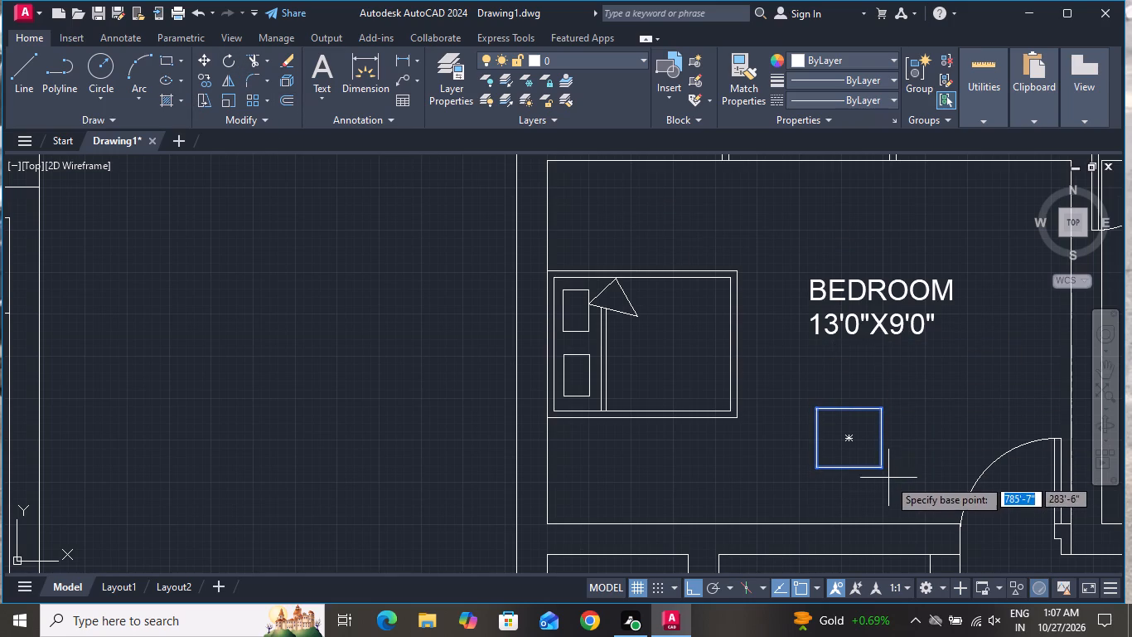
pyautogui.click(694, 589)
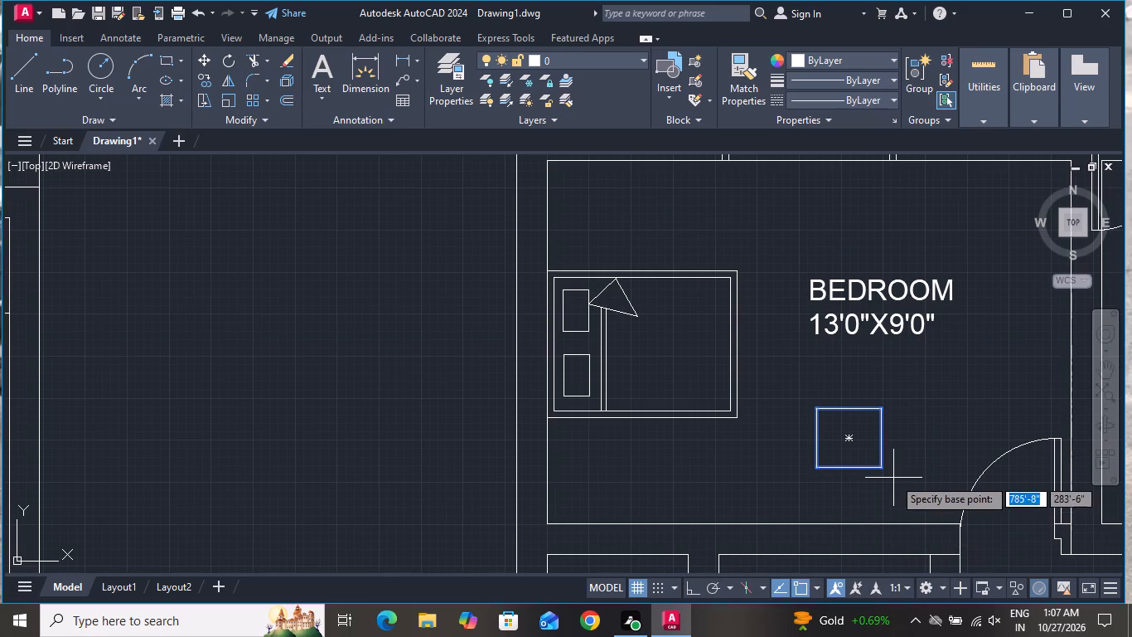
pyautogui.click(893, 476)
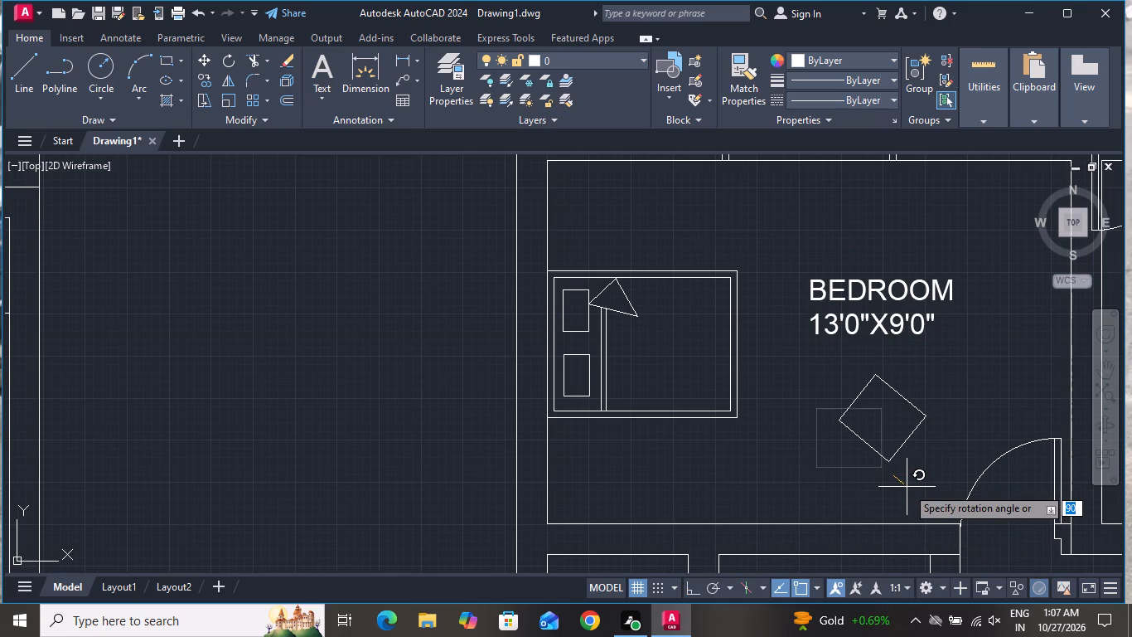
pyautogui.click(907, 487)
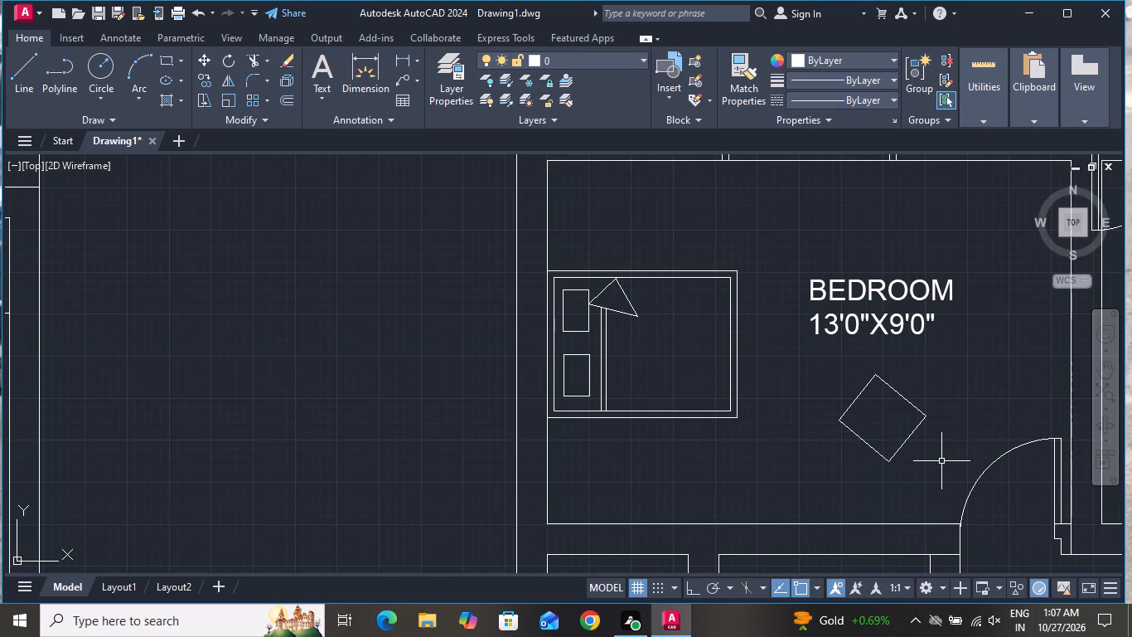
# Draw a line across the rotated rectangle, just inside and parallel to its northwest side.
pyautogui.scroll(2, 920, 406)
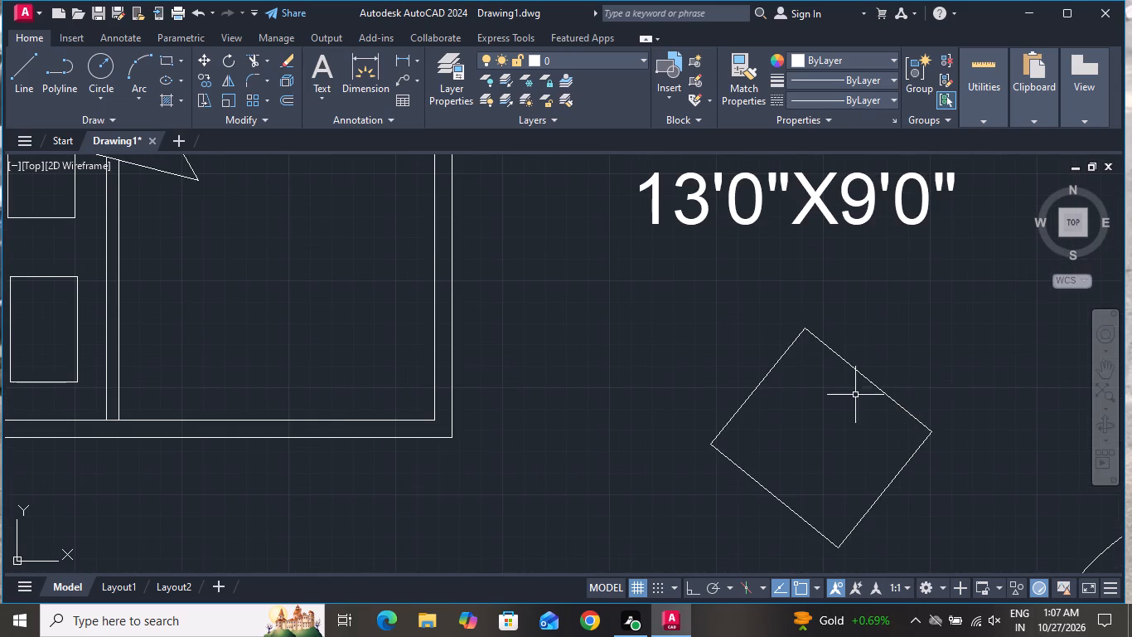
pyautogui.click(27, 73)
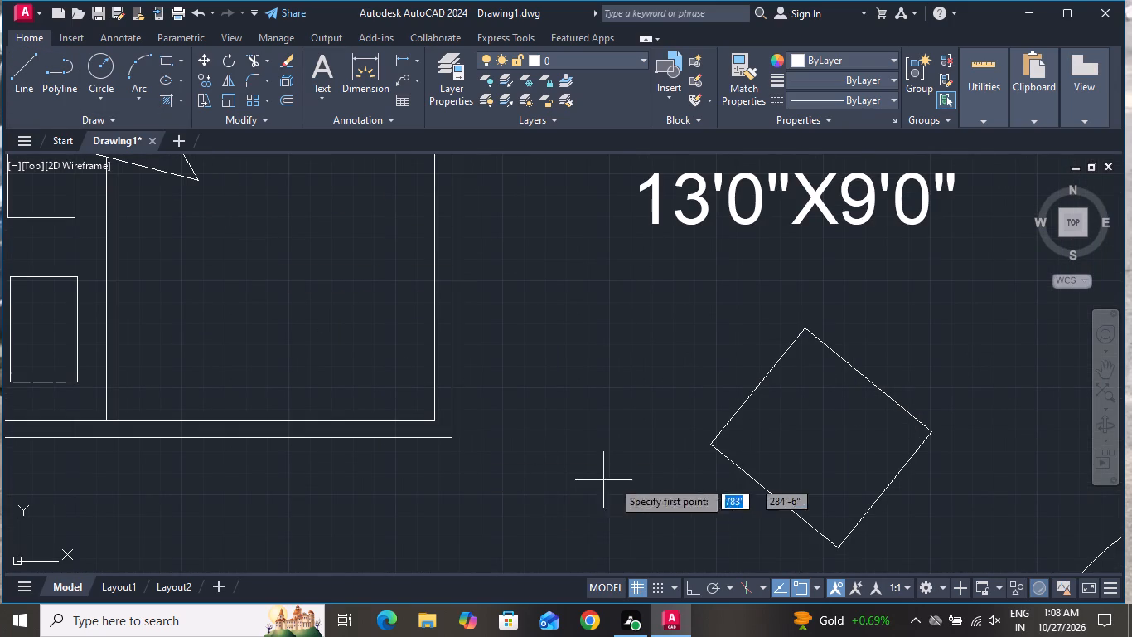
pyautogui.scroll(1, 756, 414)
pyautogui.click(868, 304)
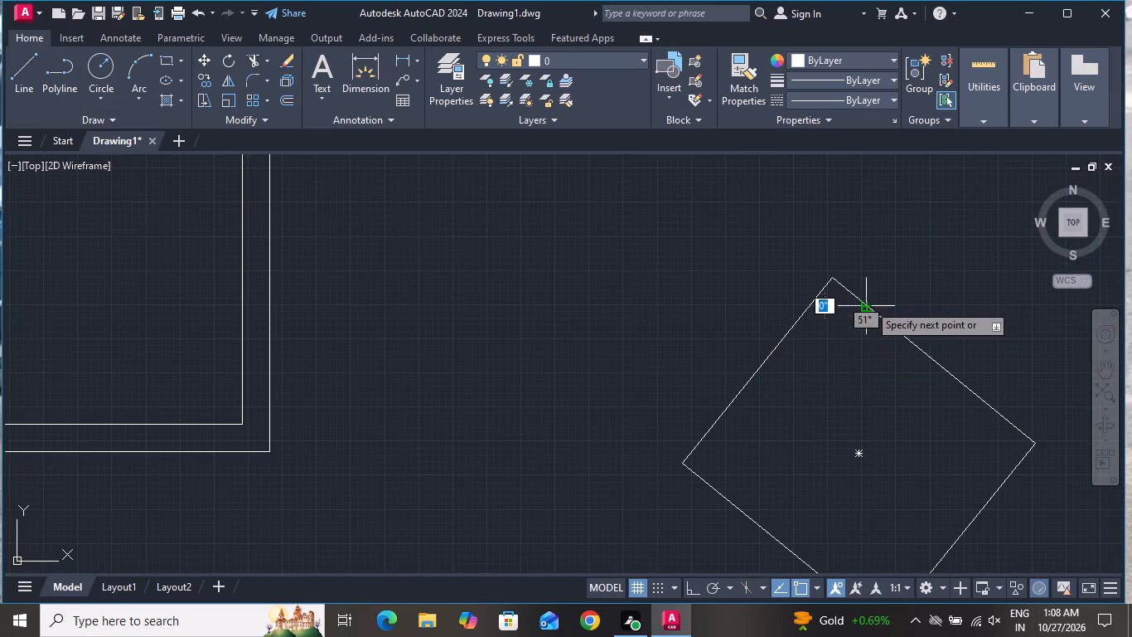
pyautogui.click(715, 494)
pyautogui.rightClick(714, 494)
pyautogui.click(739, 342)
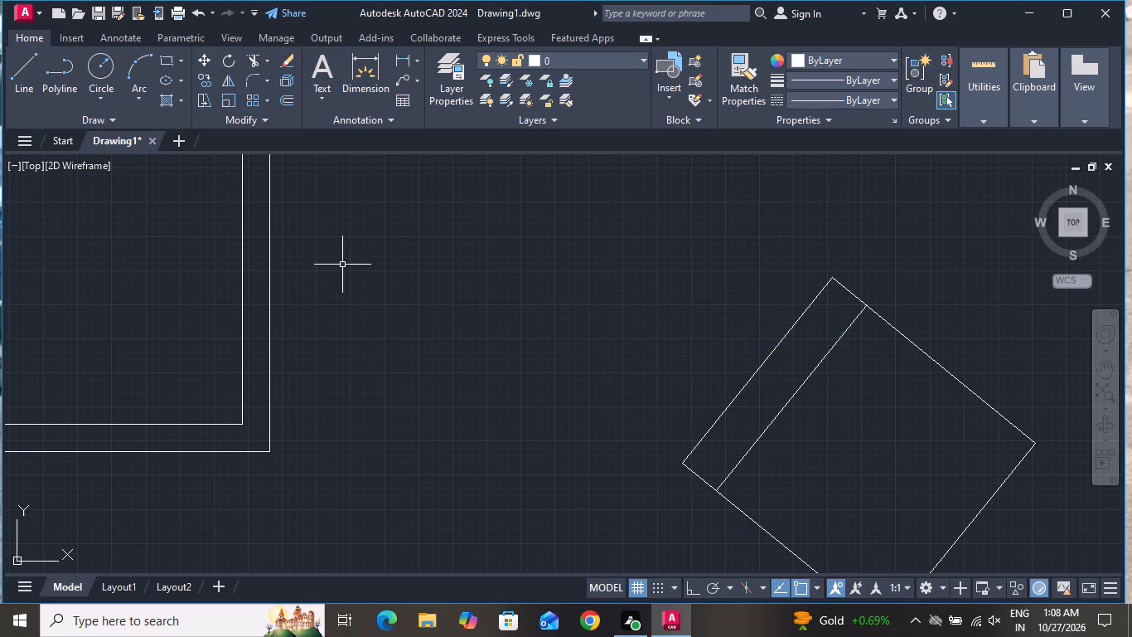
# Draw a line across the rotated rectangle, just inside and parallel to its southeast side.
pyautogui.click(5, 46)
pyautogui.click(14, 55)
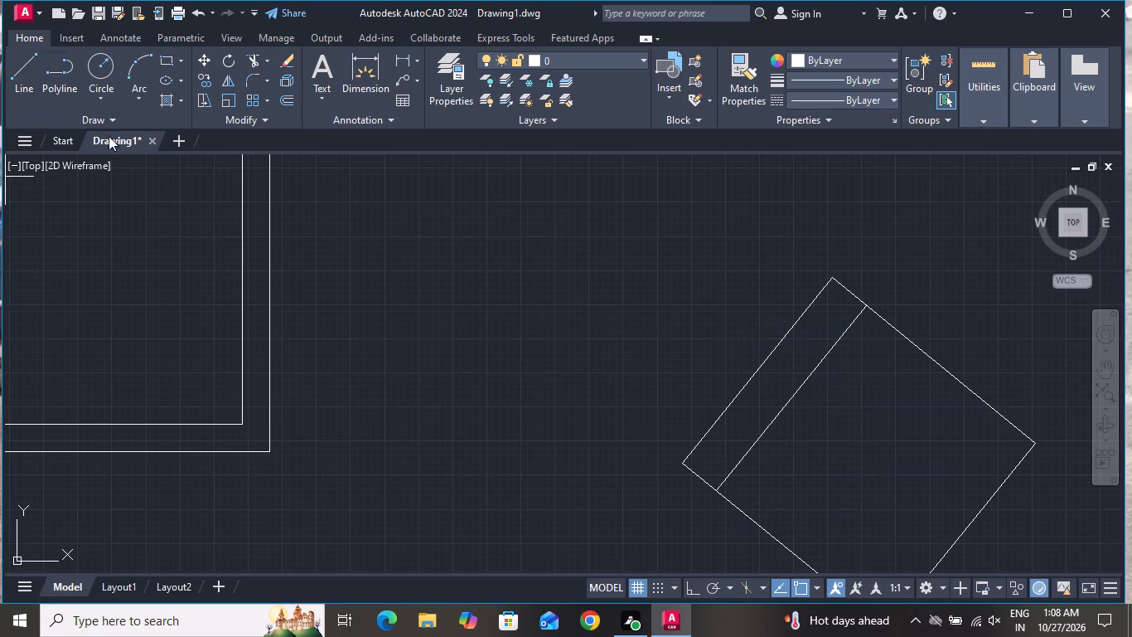
pyautogui.click(999, 411)
pyautogui.scroll(-2, 859, 440)
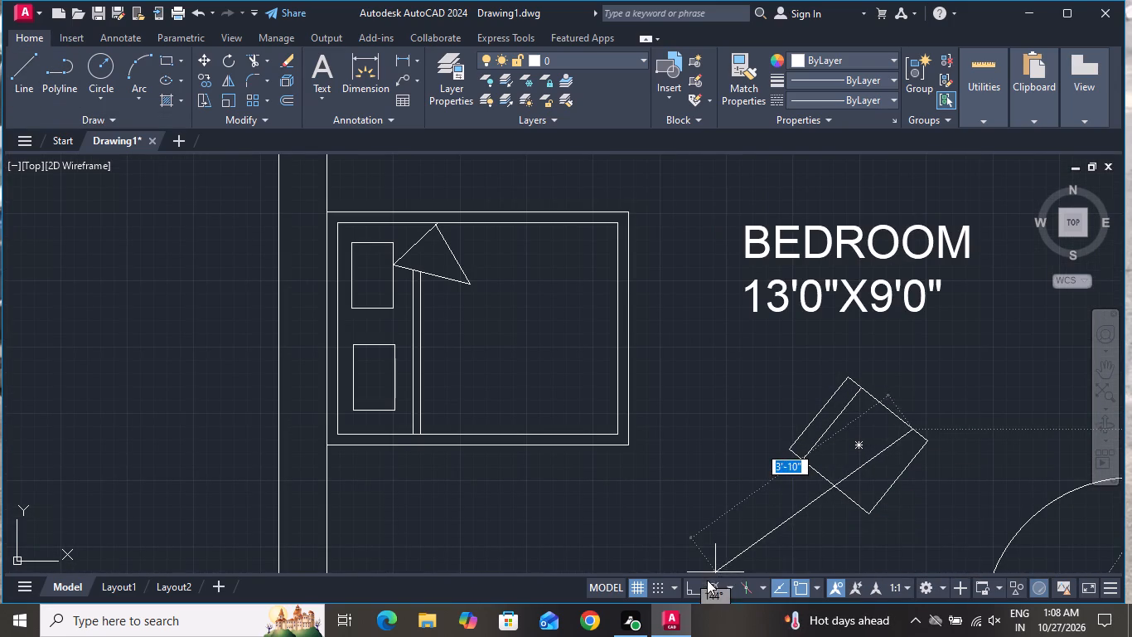
pyautogui.click(696, 595)
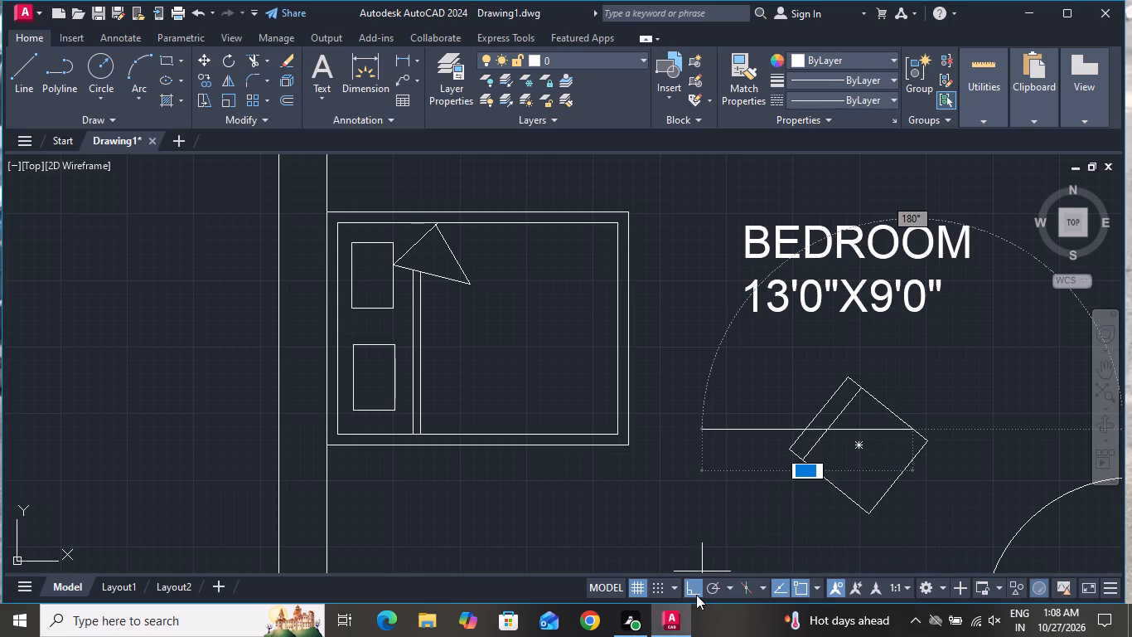
pyautogui.scroll(2, 841, 483)
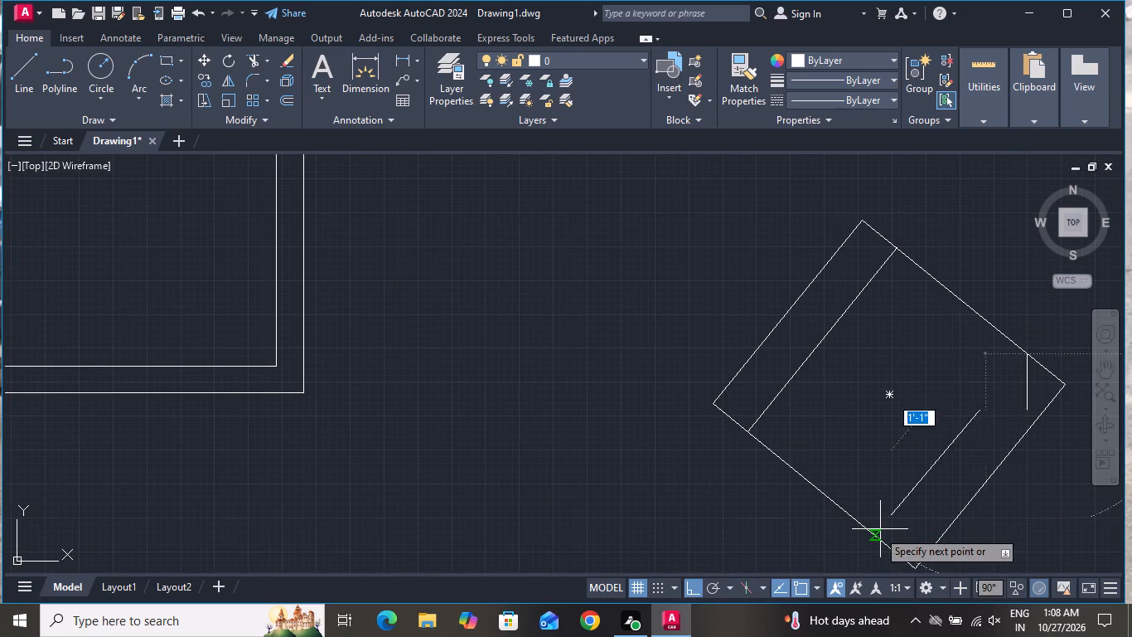
pyautogui.scroll(-1, 723, 601)
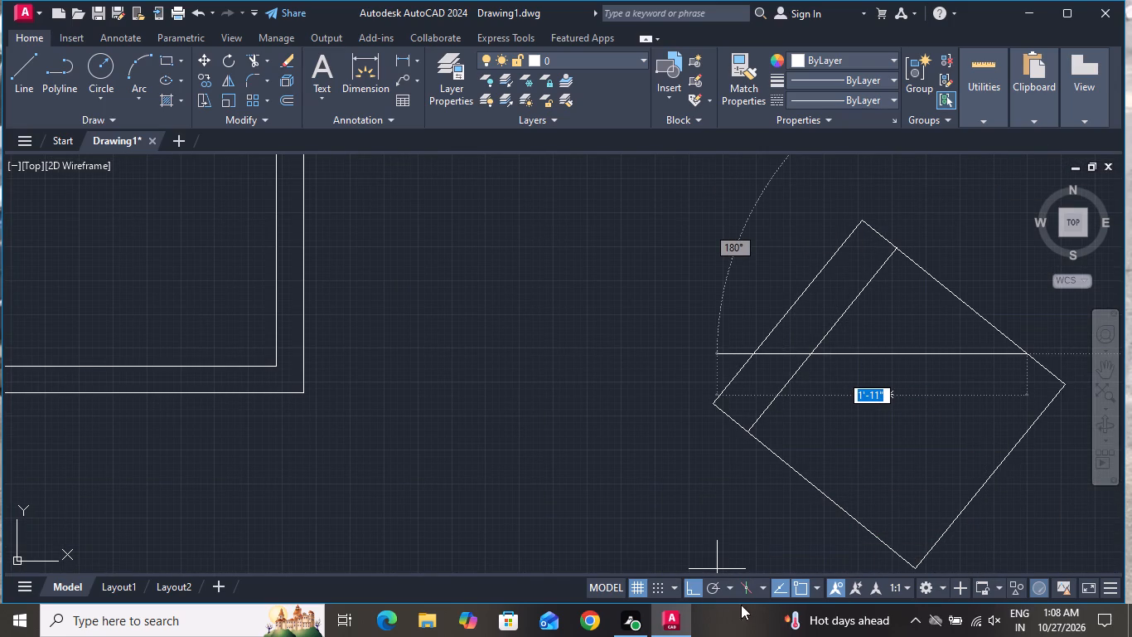
pyautogui.scroll(-1, 741, 605)
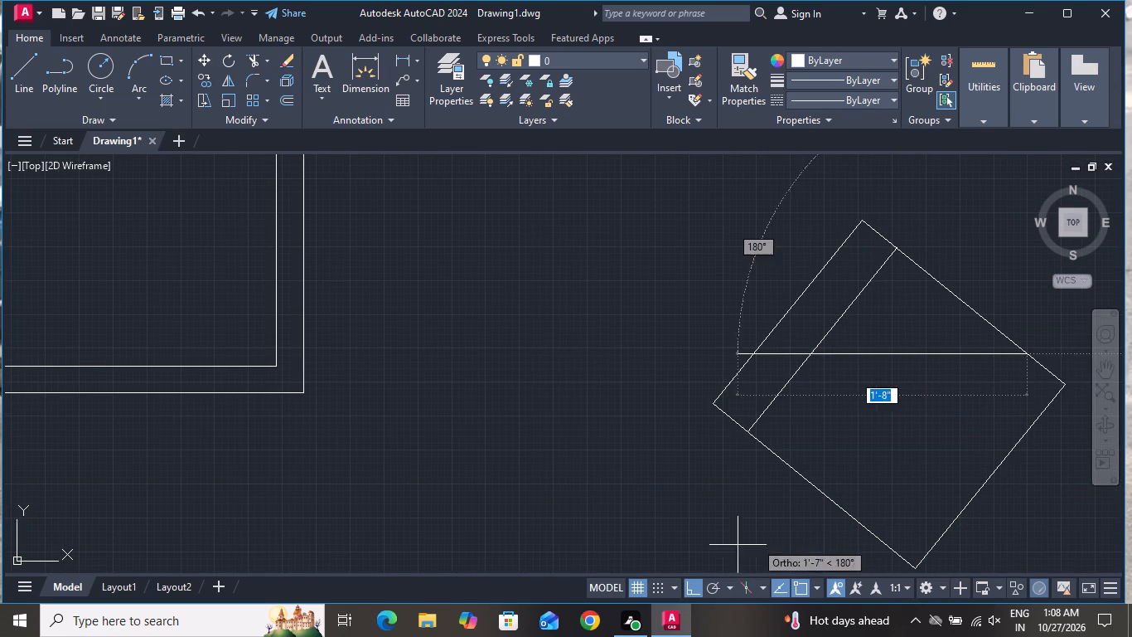
pyautogui.click(693, 580)
pyautogui.scroll(-2, 832, 497)
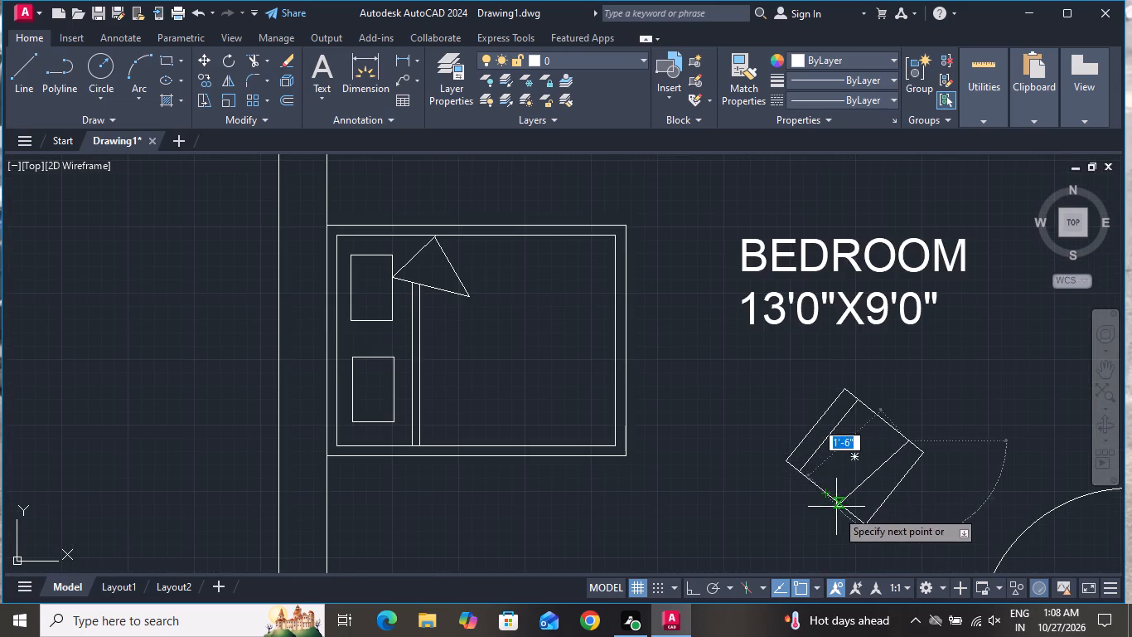
pyautogui.scroll(3, 839, 518)
pyautogui.scroll(-3, 887, 513)
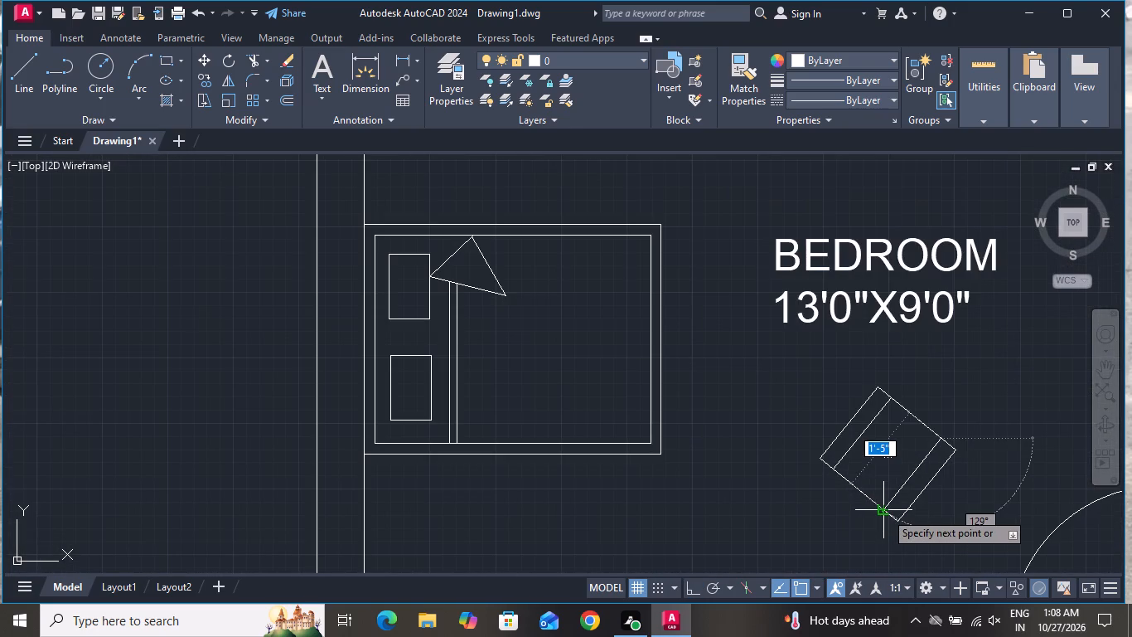
pyautogui.scroll(4, 885, 512)
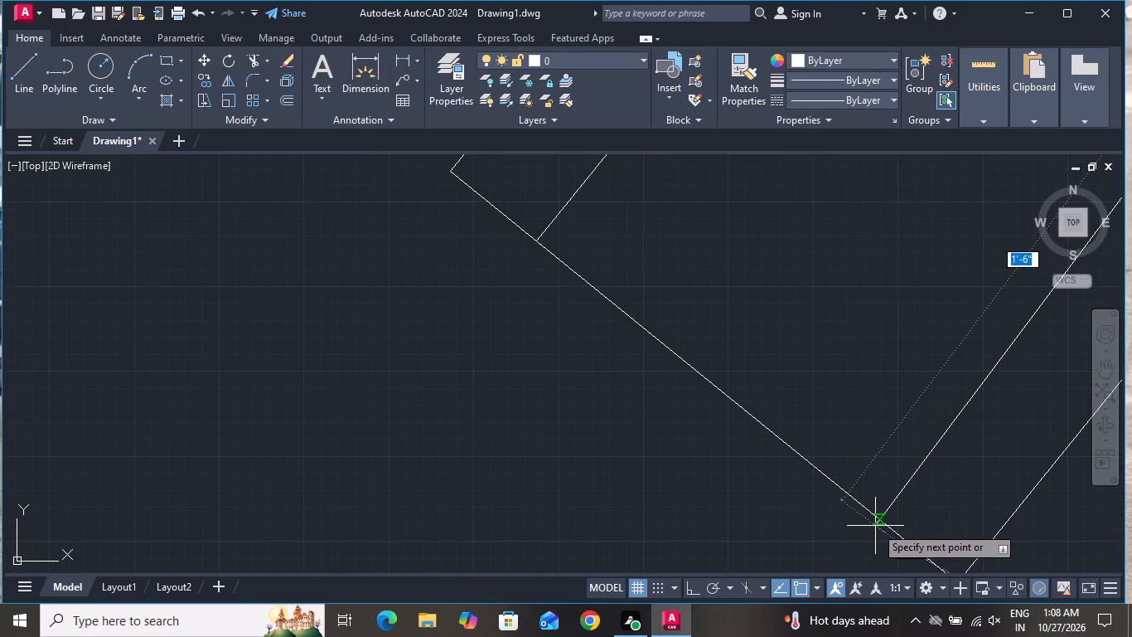
pyautogui.click(876, 521)
pyautogui.rightClick(876, 520)
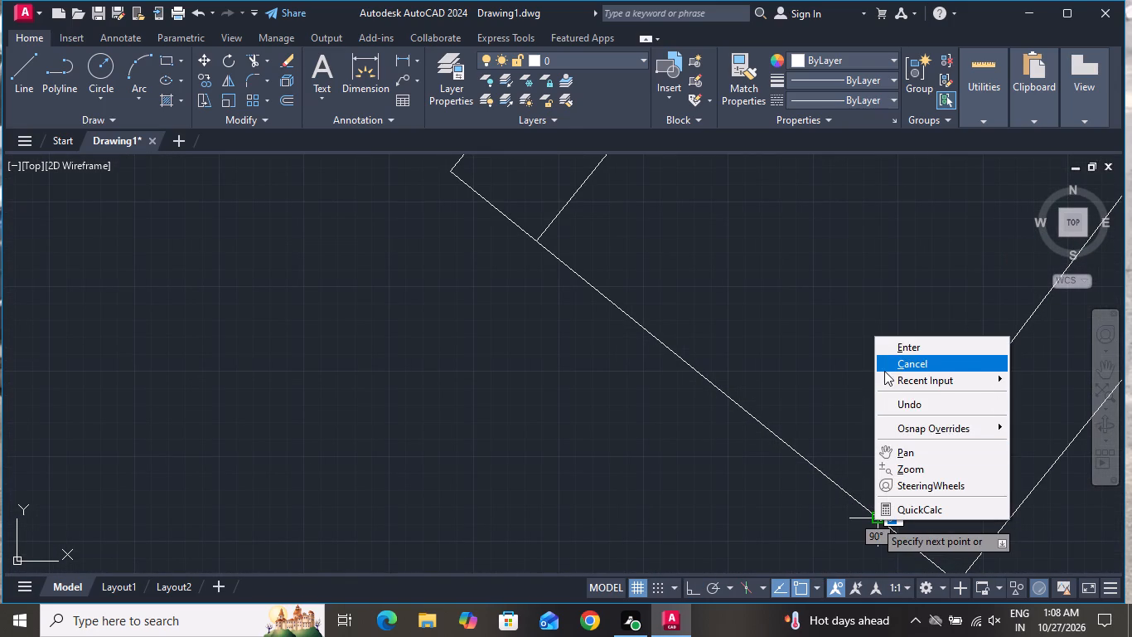
pyautogui.click(883, 367)
pyautogui.scroll(-4, 812, 452)
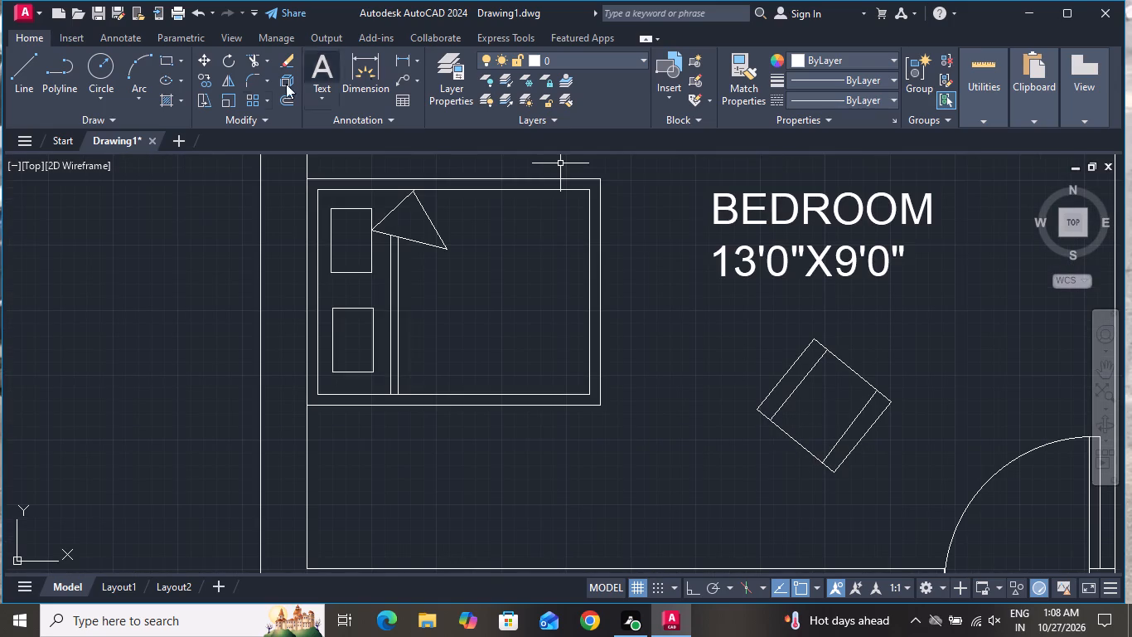
# Draw a line across the rotated rectangle, just inside and parallel to its northeast side.
pyautogui.click(33, 65)
pyautogui.scroll(2, 808, 333)
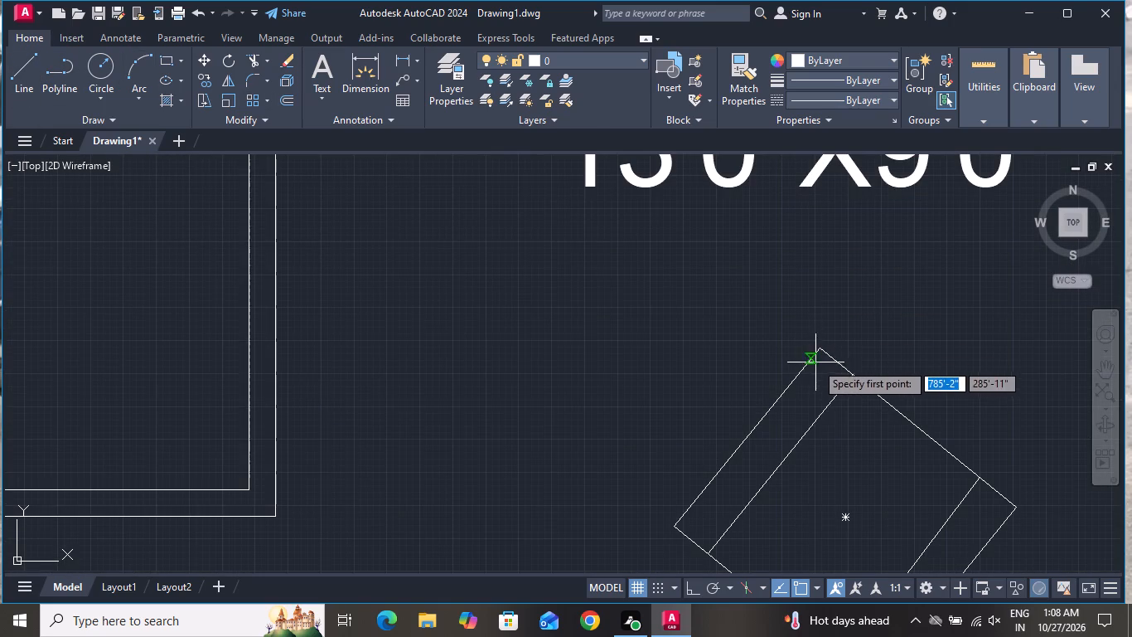
pyautogui.click(799, 375)
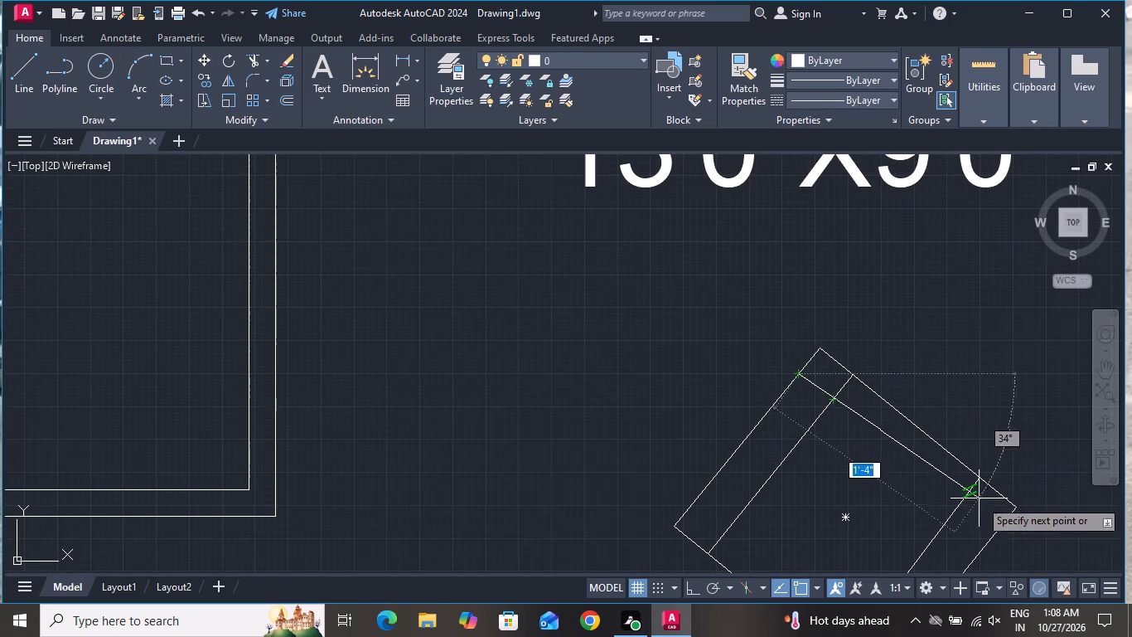
pyautogui.click(993, 538)
pyautogui.rightClick(997, 538)
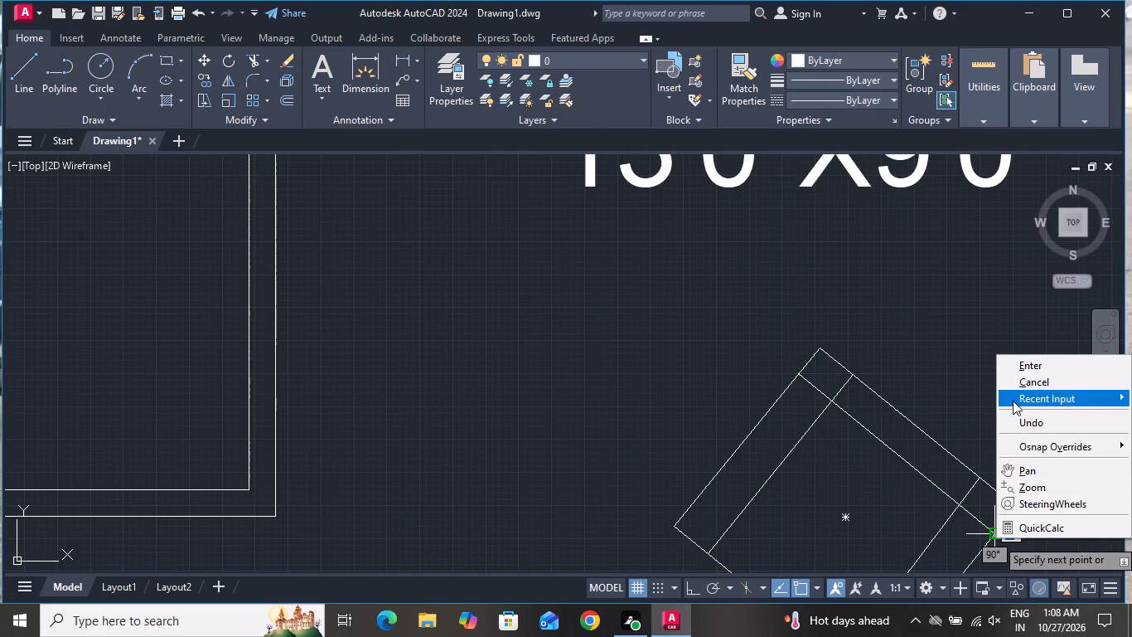
pyautogui.click(1014, 387)
# Draw a line about 1'-7" long across the rotated rectangle, just inside and parallel to its southwest side.
pyautogui.click(12, 68)
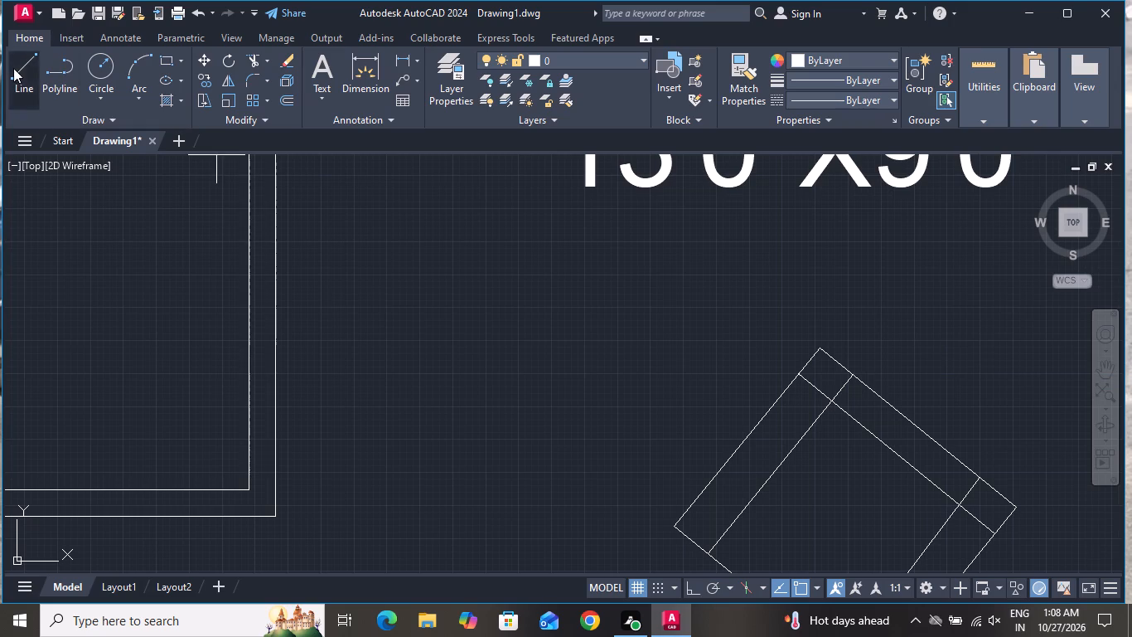
pyautogui.scroll(-2, 453, 325)
pyautogui.scroll(-1, 638, 383)
pyautogui.scroll(4, 606, 411)
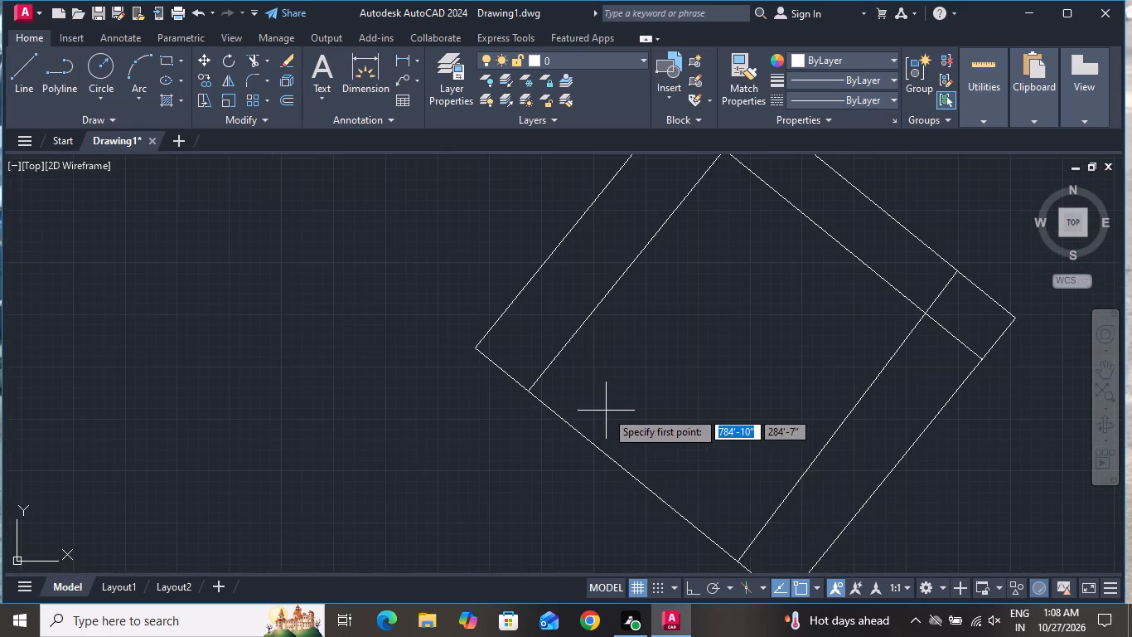
pyautogui.click(515, 301)
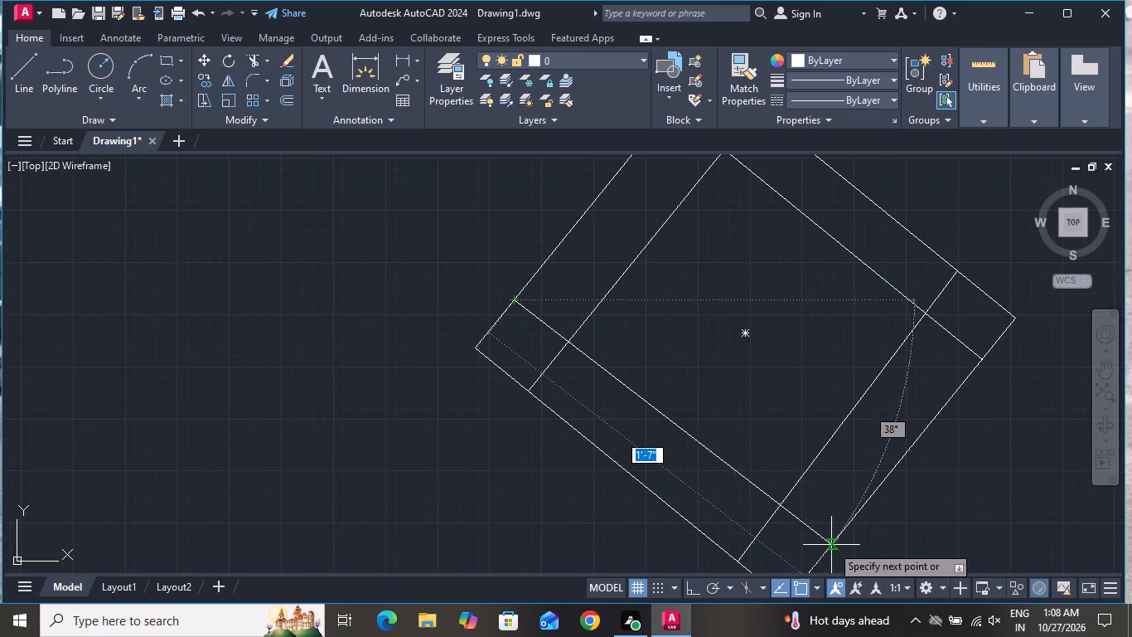
pyautogui.click(830, 552)
pyautogui.rightClick(830, 552)
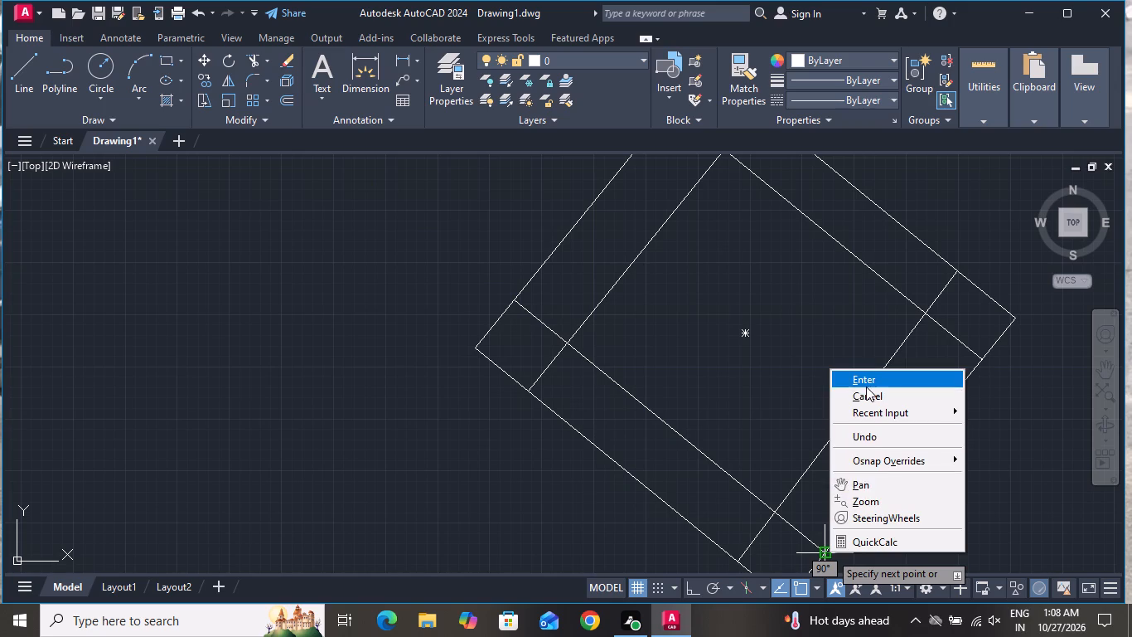
pyautogui.click(866, 387)
pyautogui.scroll(-1, 816, 506)
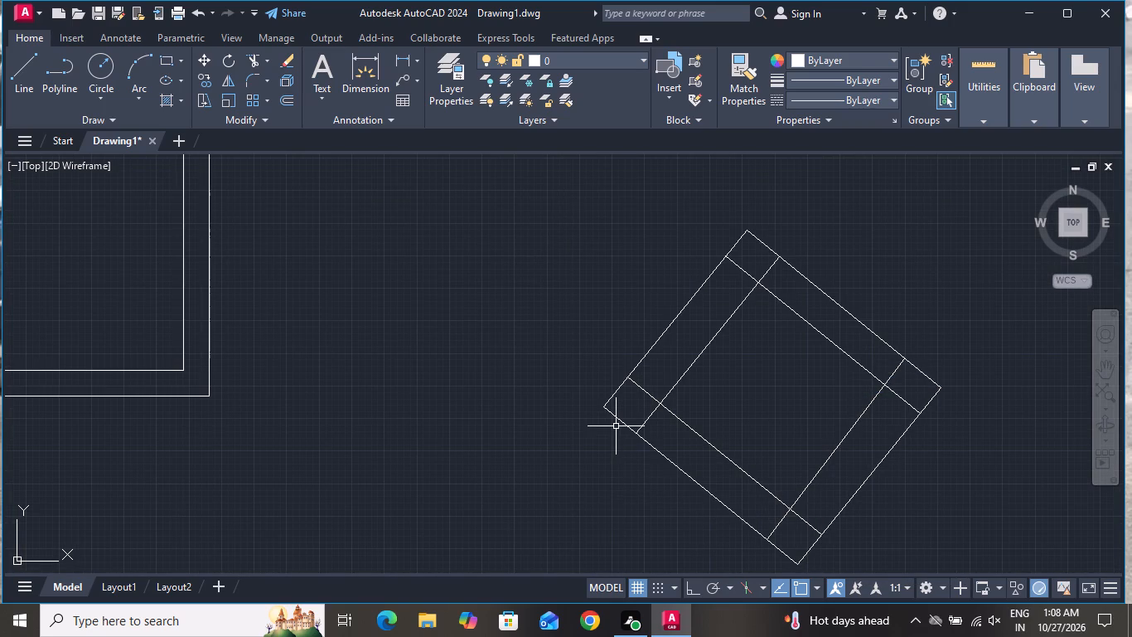
# Draw a rectangle about 1' wide by 2'-11" long against the bedroom's east wall, north of the door swing.
pyautogui.scroll(-3, 614, 425)
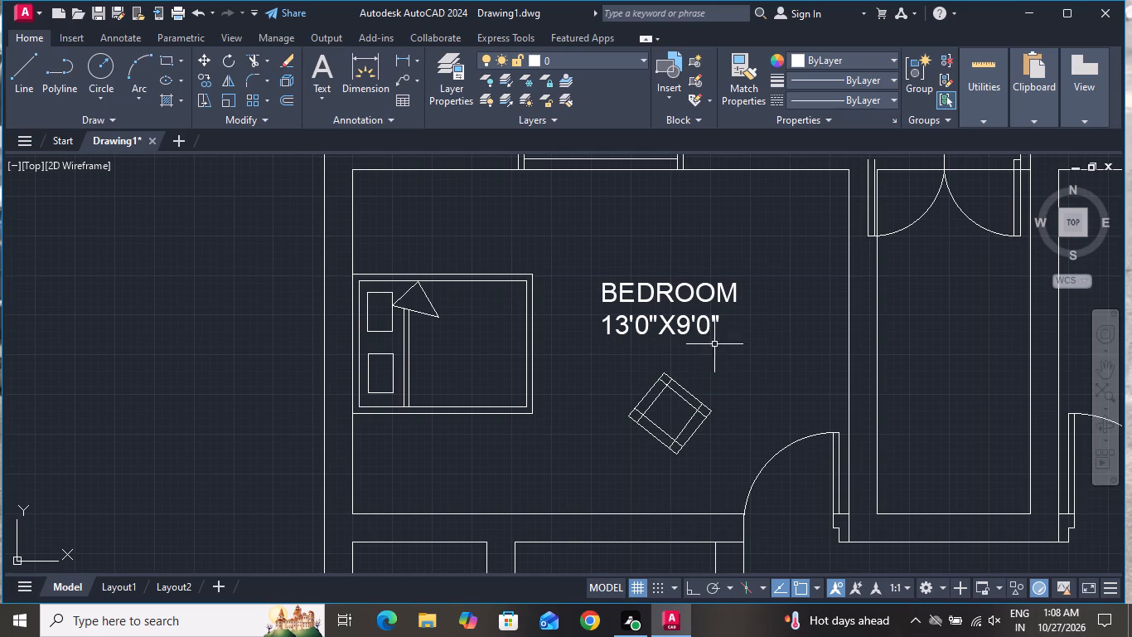
pyautogui.click(172, 64)
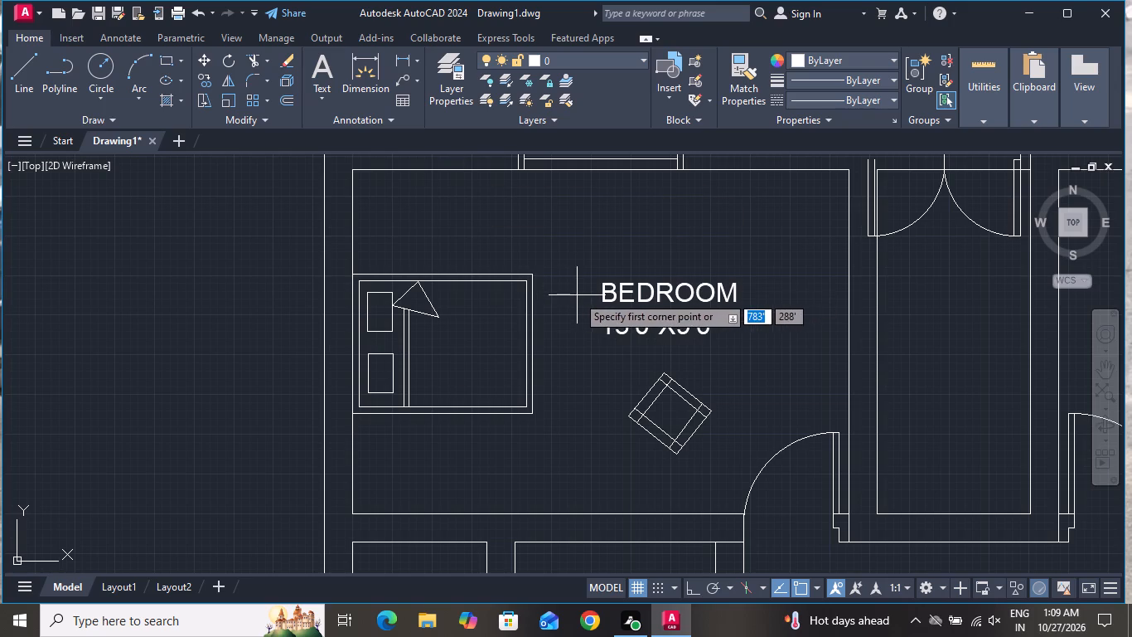
pyautogui.scroll(1, 892, 326)
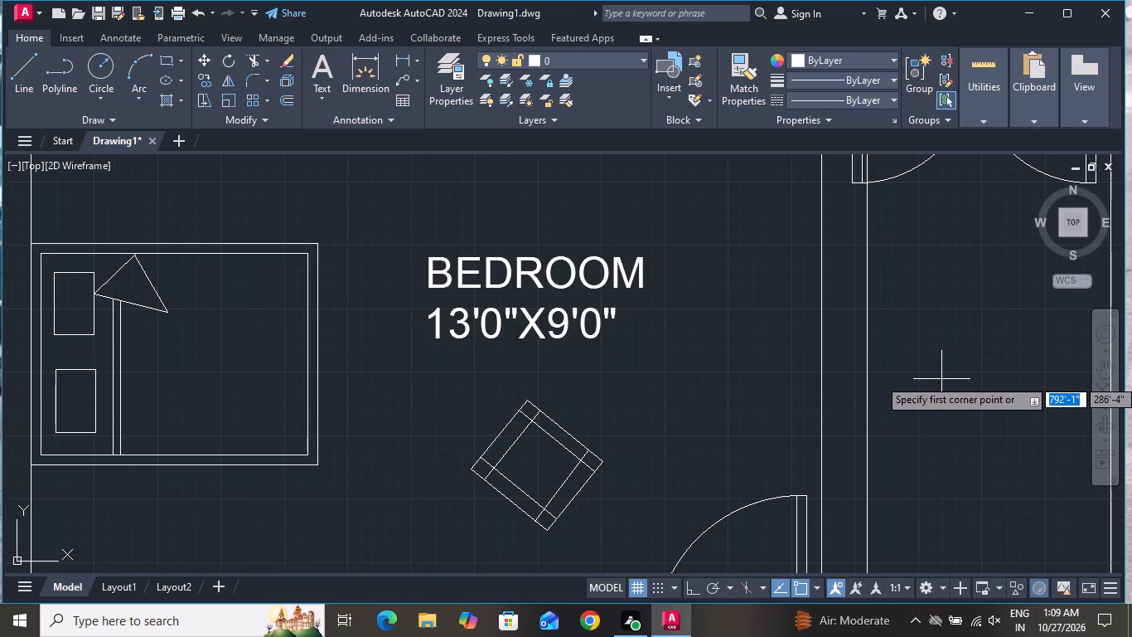
pyautogui.scroll(-1, 926, 361)
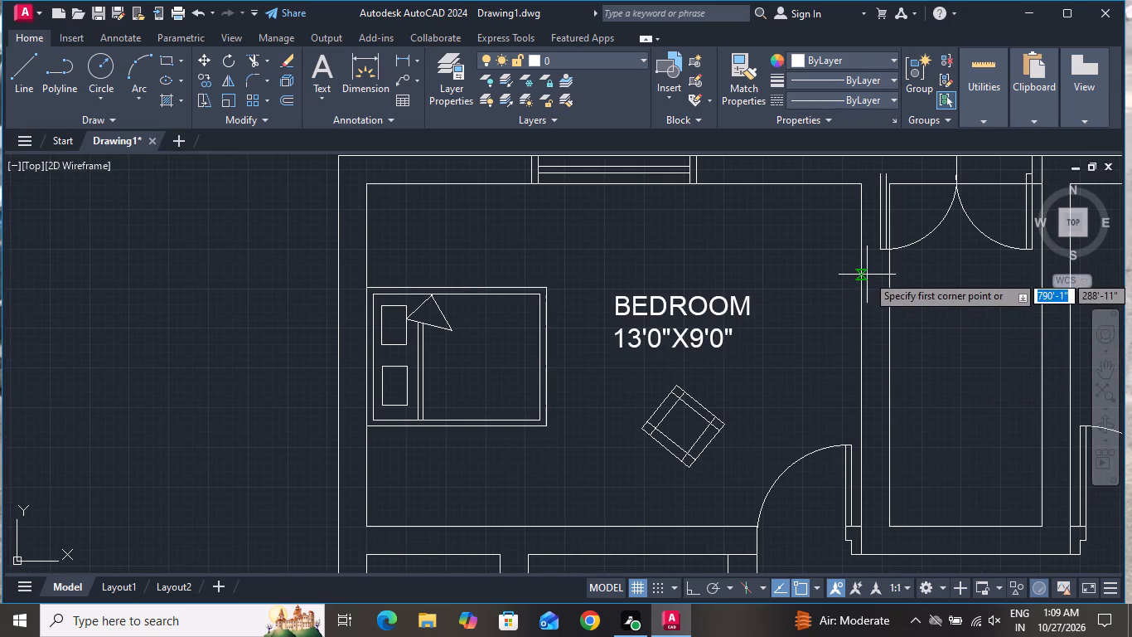
pyautogui.click(861, 289)
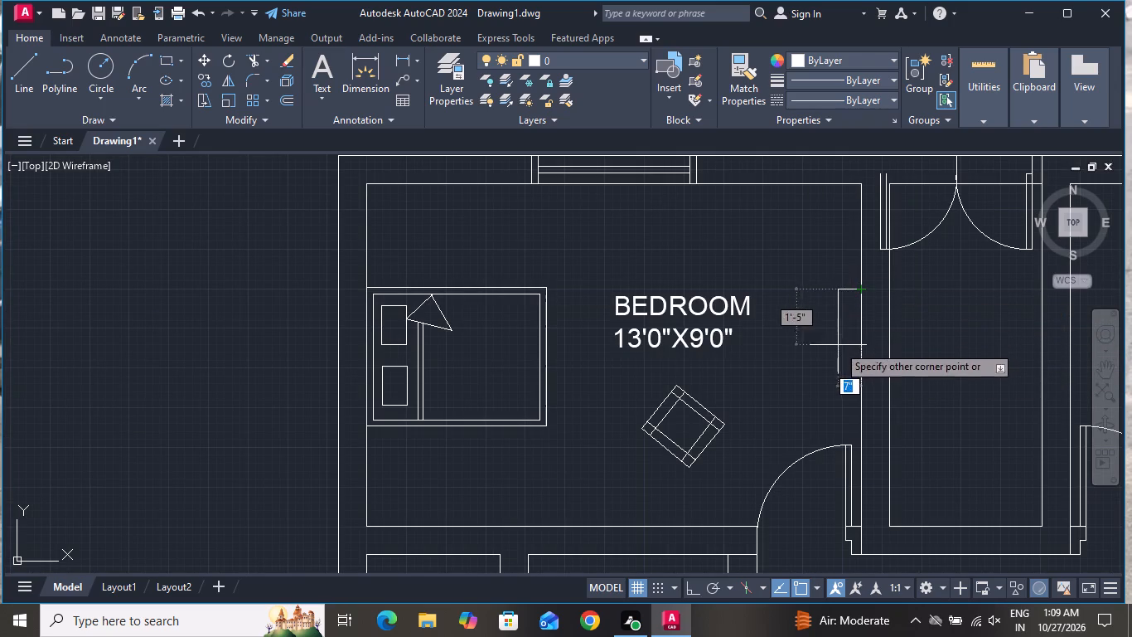
pyautogui.click(824, 401)
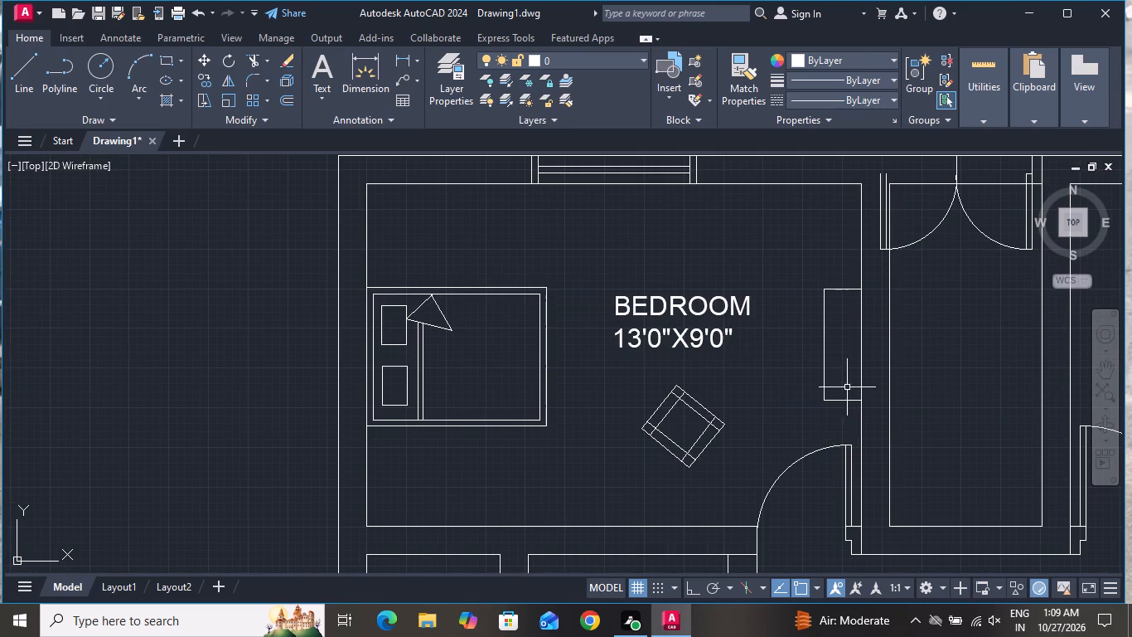
# Draw a thin vertical rectangle about 1" by 2'-3" inside the east wall unit, near its west side.
pyautogui.click(174, 64)
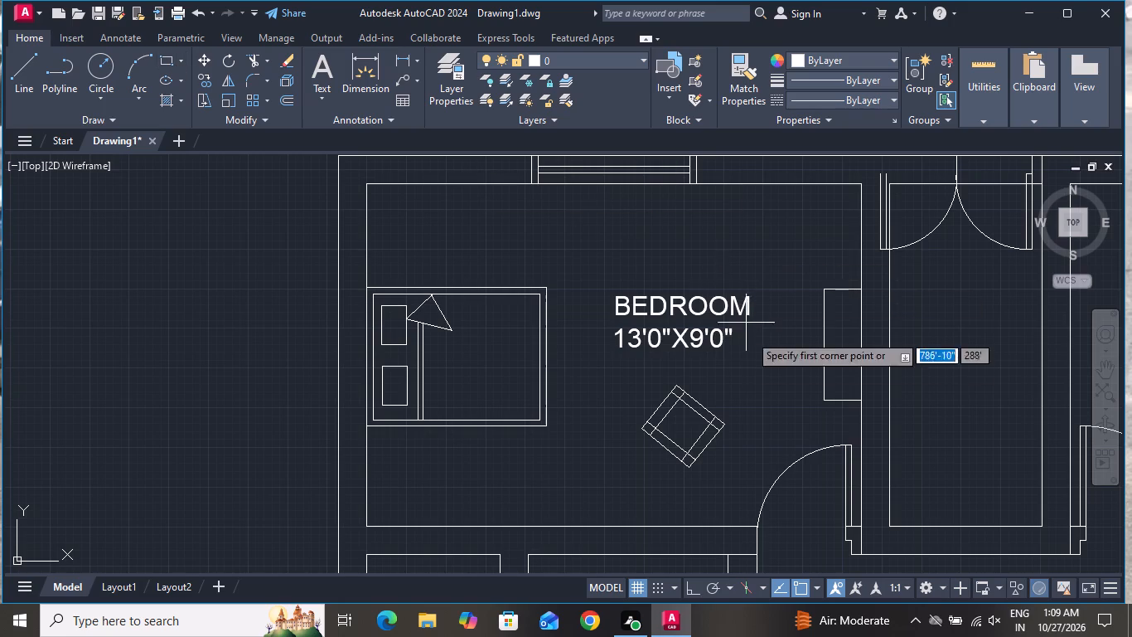
pyautogui.scroll(1, 870, 409)
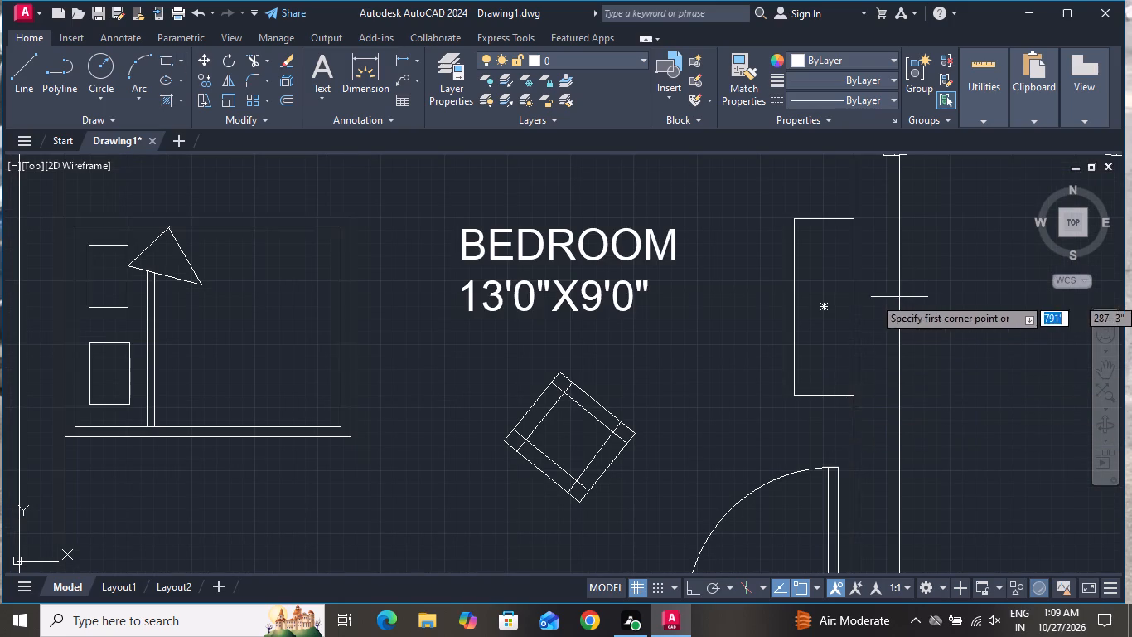
pyautogui.scroll(1, 871, 297)
pyautogui.click(767, 211)
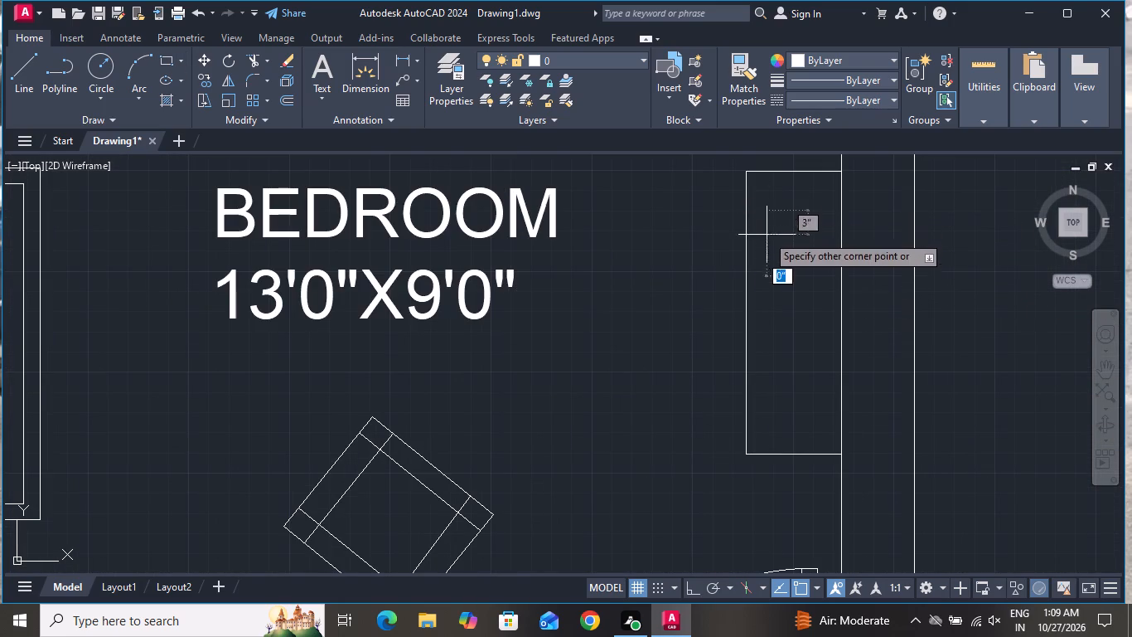
pyautogui.click(777, 431)
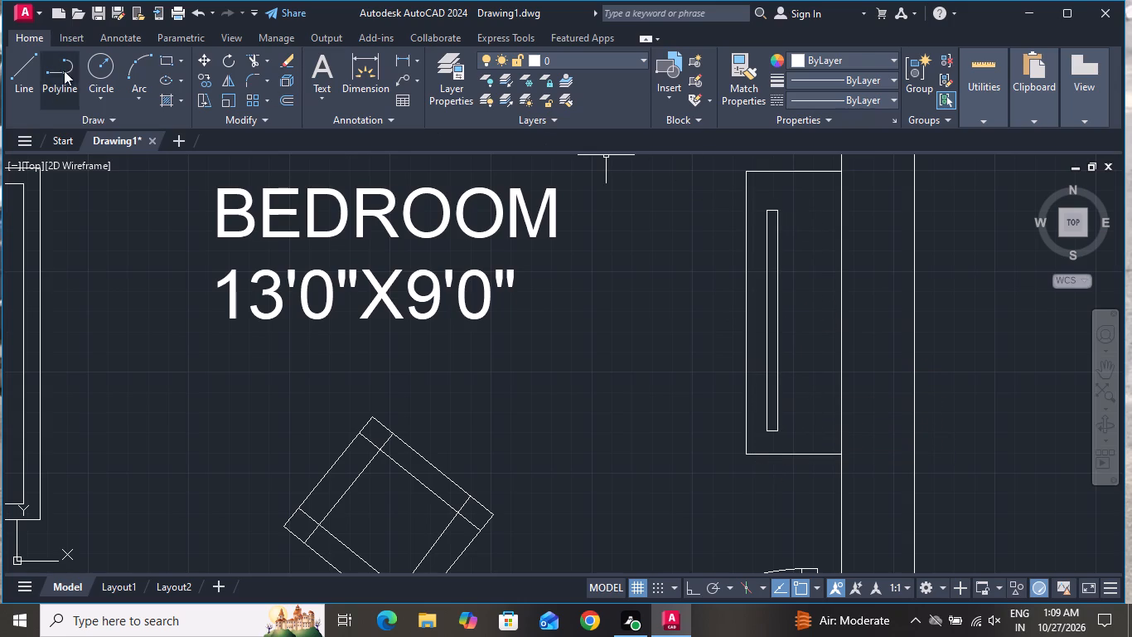
# Draw a tapered TV-like back on the thin rectangle's east side, with 3" slanted ends joined by a vertical line about 1'-11" long.
pyautogui.click(22, 72)
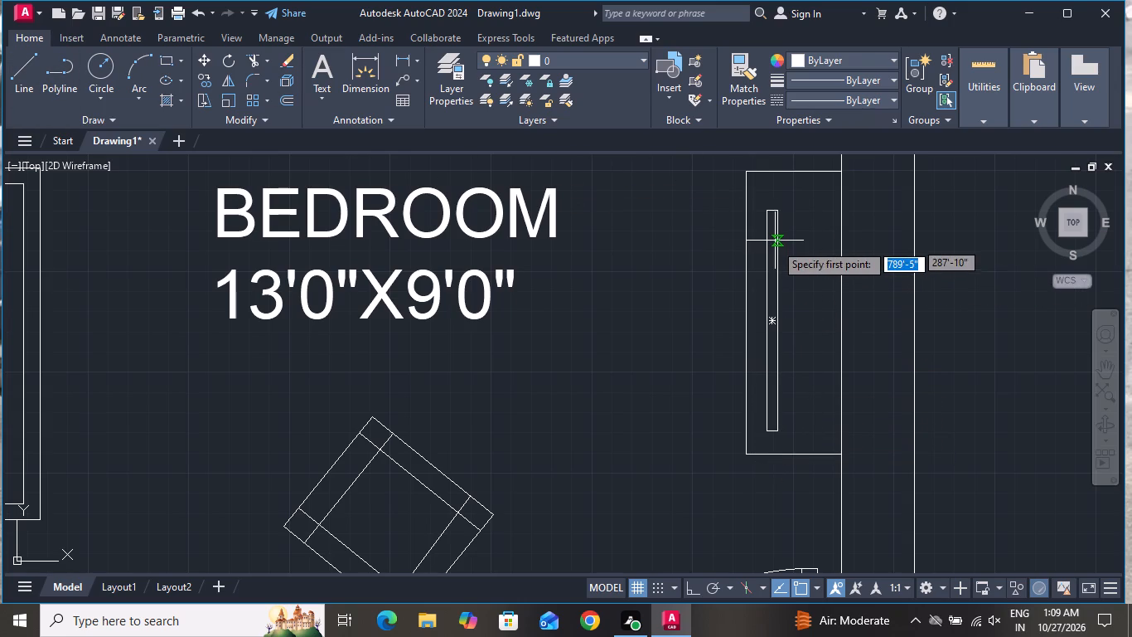
pyautogui.click(777, 246)
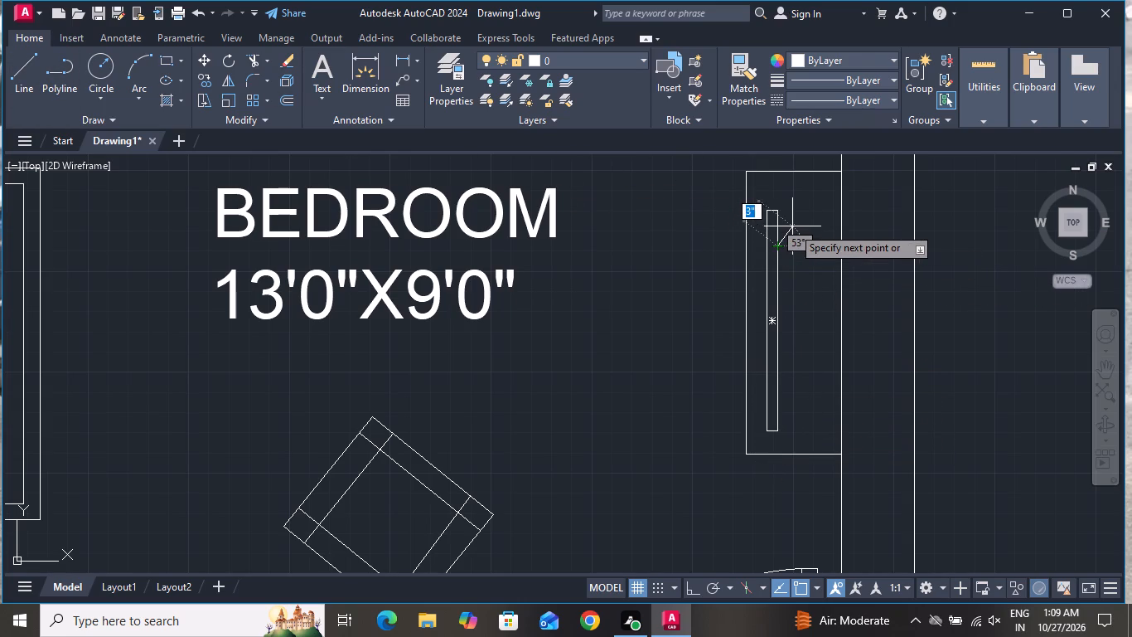
pyautogui.click(792, 226)
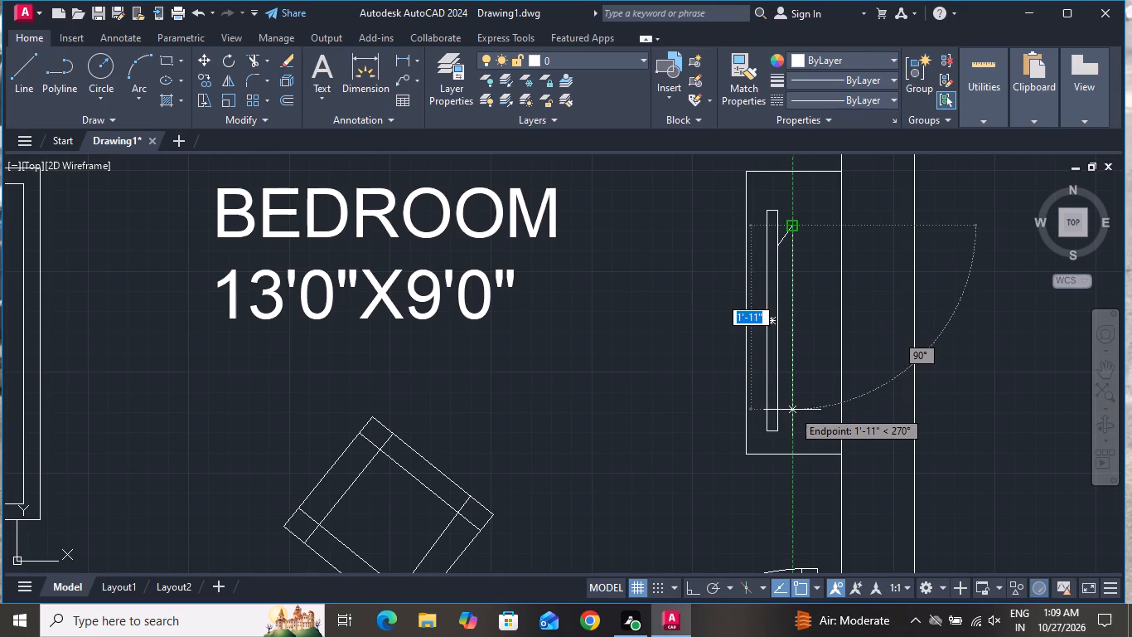
pyautogui.click(793, 411)
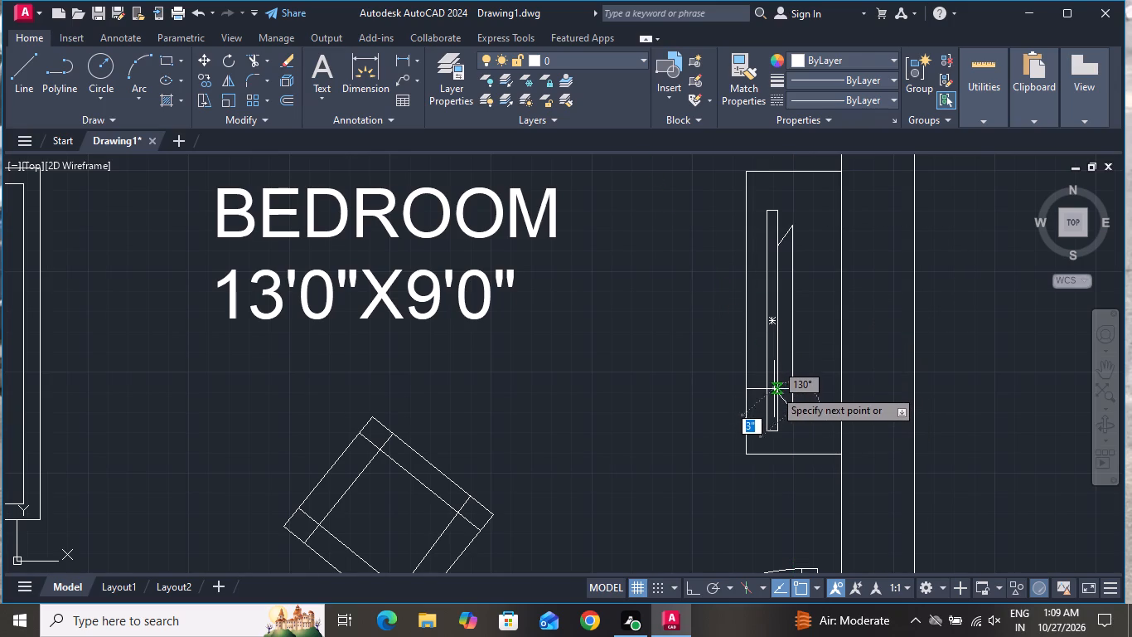
pyautogui.click(776, 382)
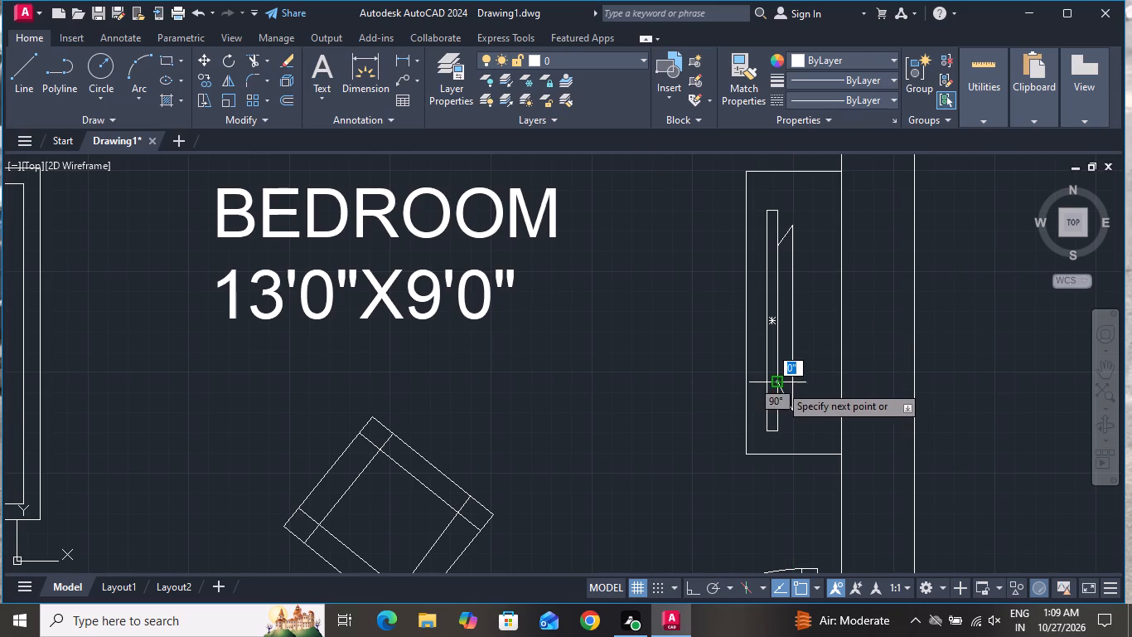
pyautogui.rightClick(780, 385)
pyautogui.click(819, 413)
# Move the TV shape inside the bedroom's east wall unit about 4" east, toward the wall.
pyautogui.click(817, 189)
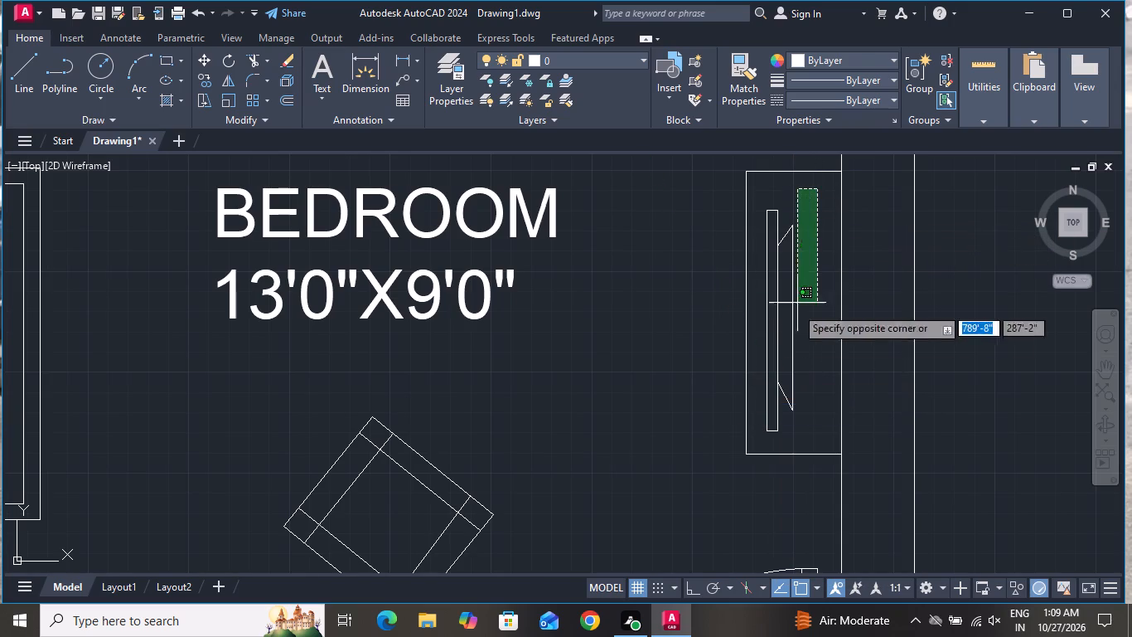
pyautogui.click(758, 439)
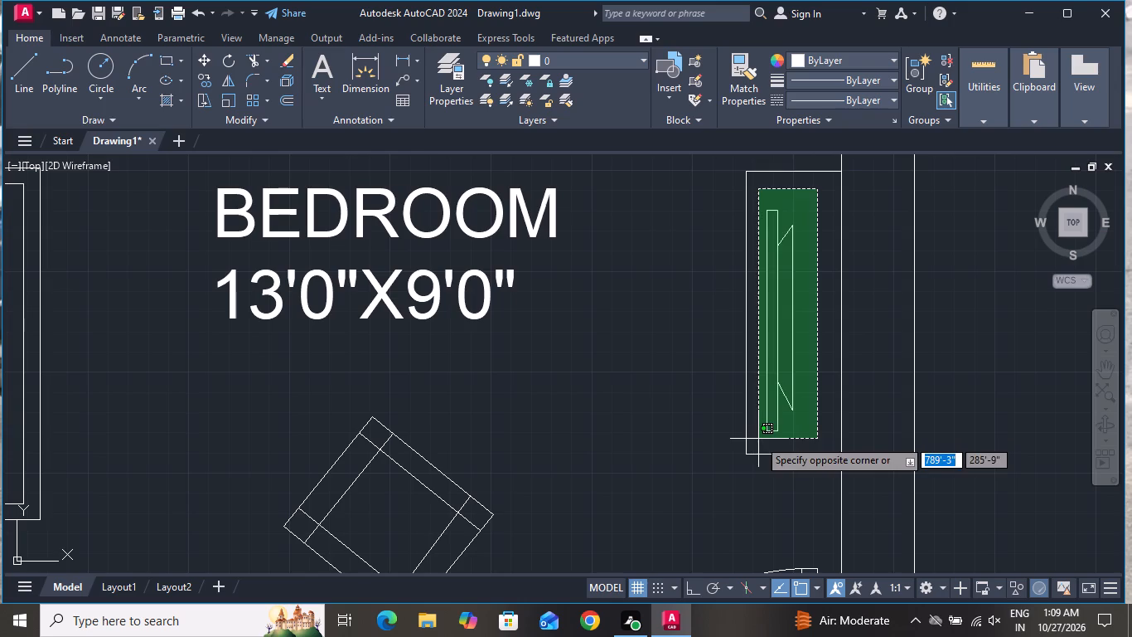
pyautogui.click(205, 63)
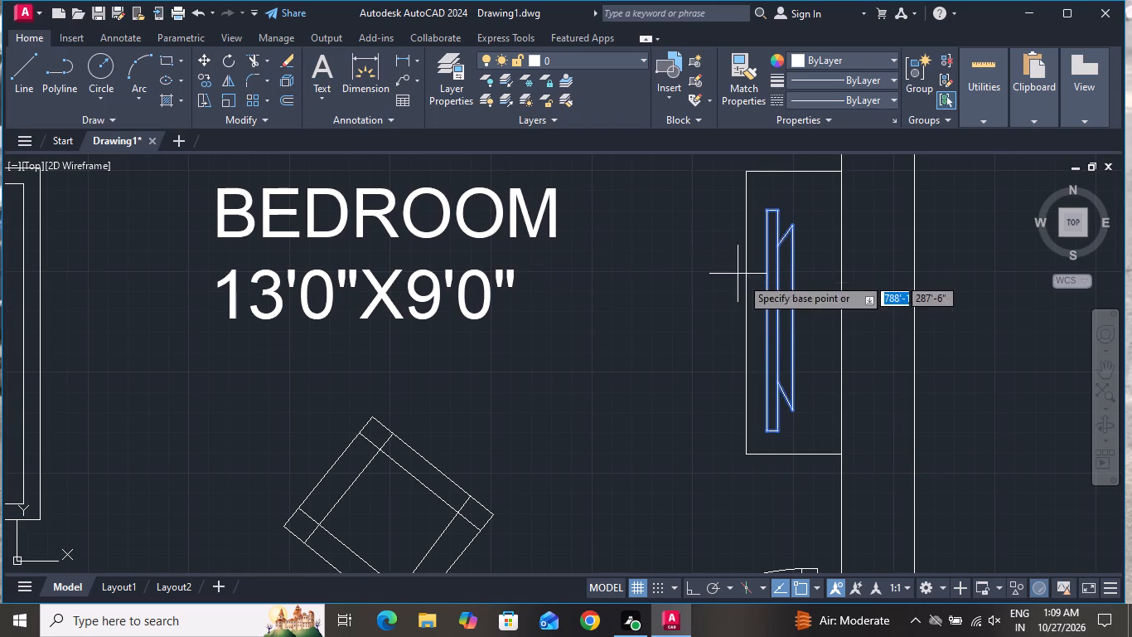
pyautogui.click(801, 321)
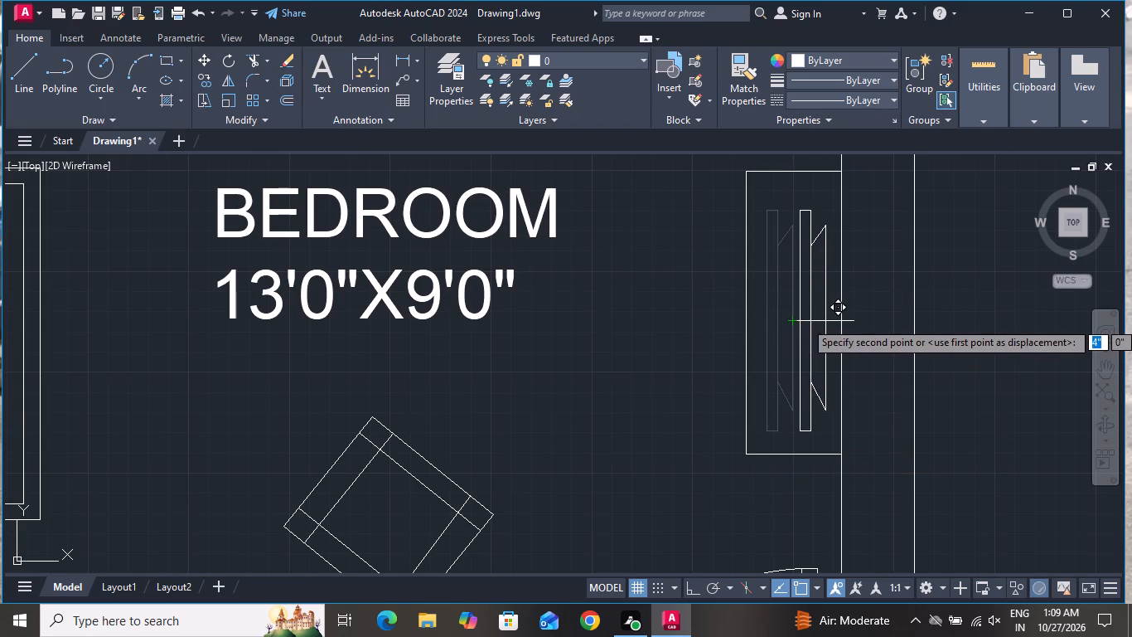
pyautogui.click(825, 321)
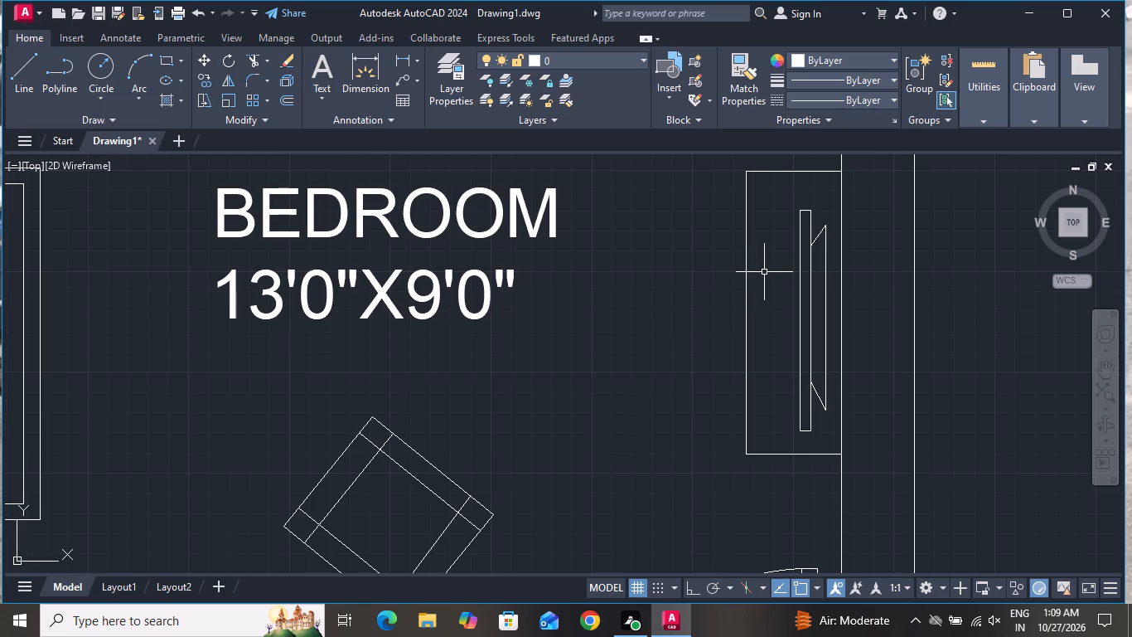
# Draw a wardrobe outline in the bedroom's southwest corner, running about 6'-8" east from the west wall and then down to the south wall.
pyautogui.scroll(-1, 764, 274)
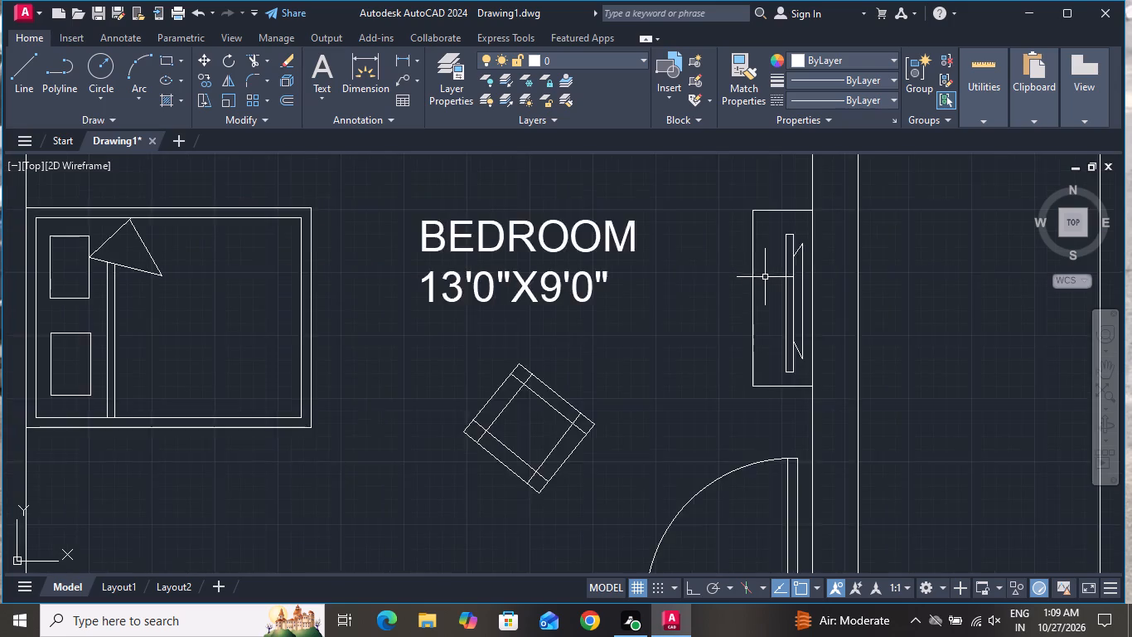
pyautogui.scroll(-1, 765, 279)
pyautogui.scroll(-1, 616, 322)
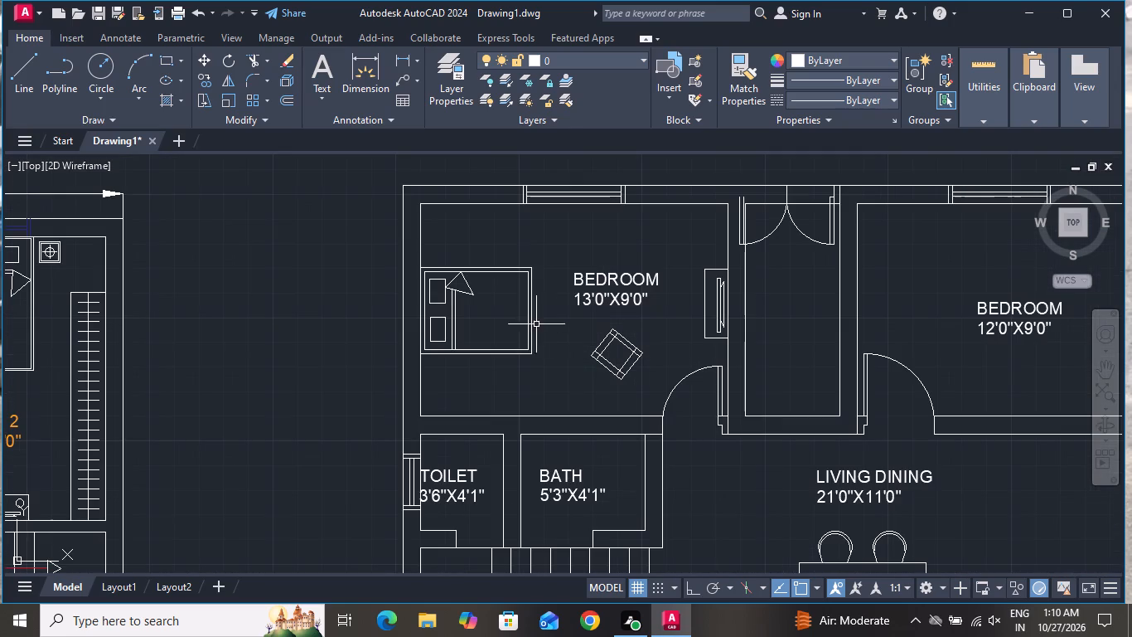
pyautogui.click(24, 70)
pyautogui.scroll(1, 452, 384)
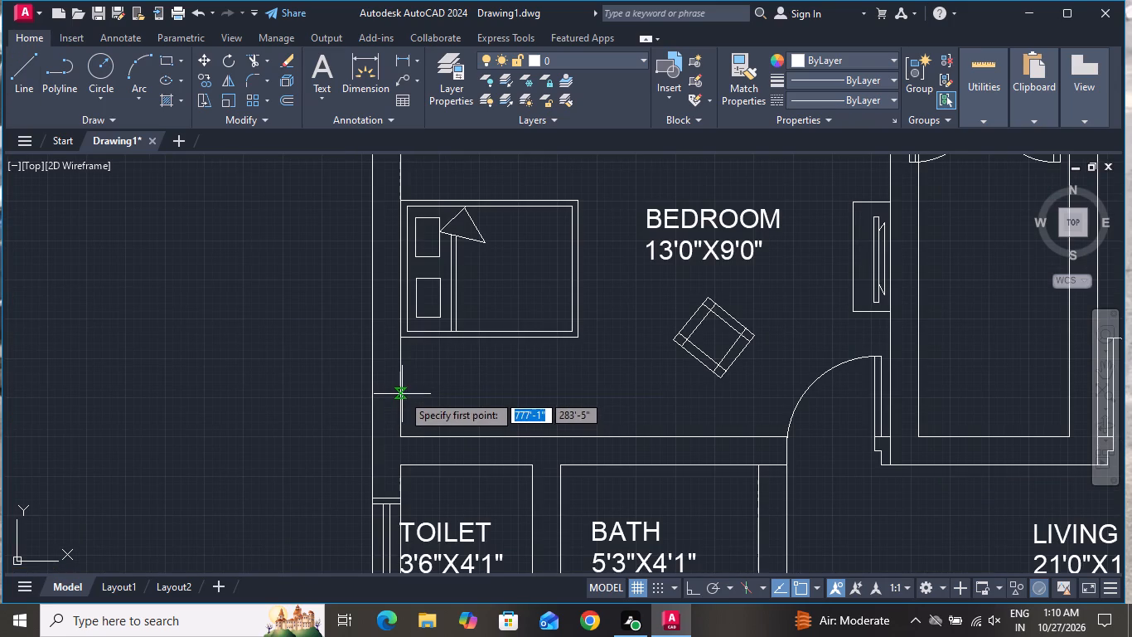
pyautogui.click(401, 387)
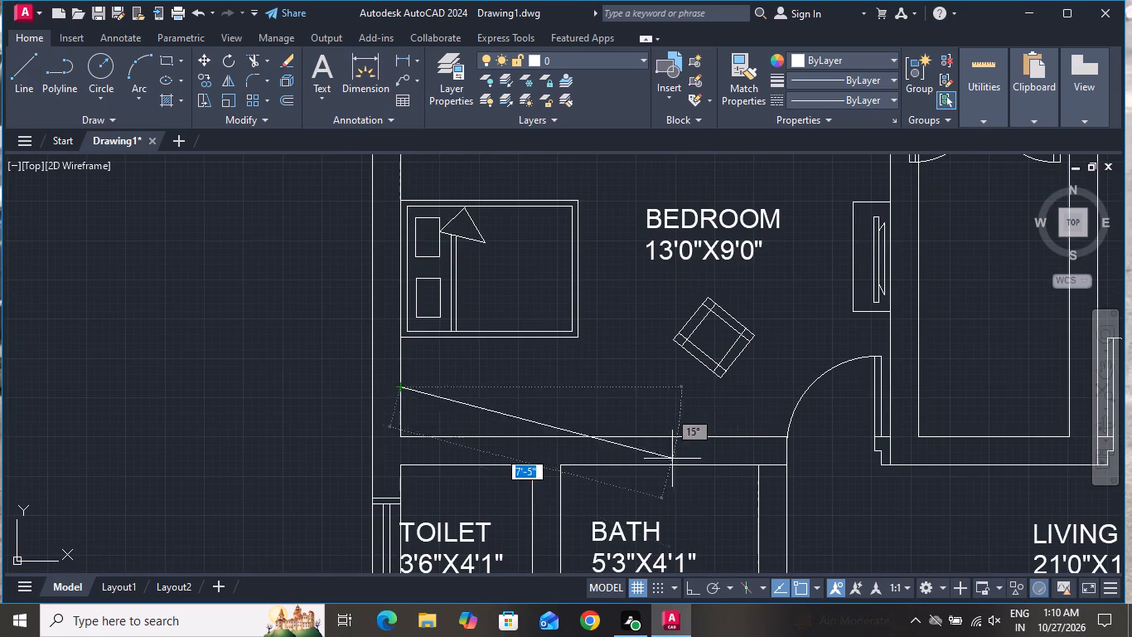
pyautogui.click(694, 587)
pyautogui.scroll(1, 635, 461)
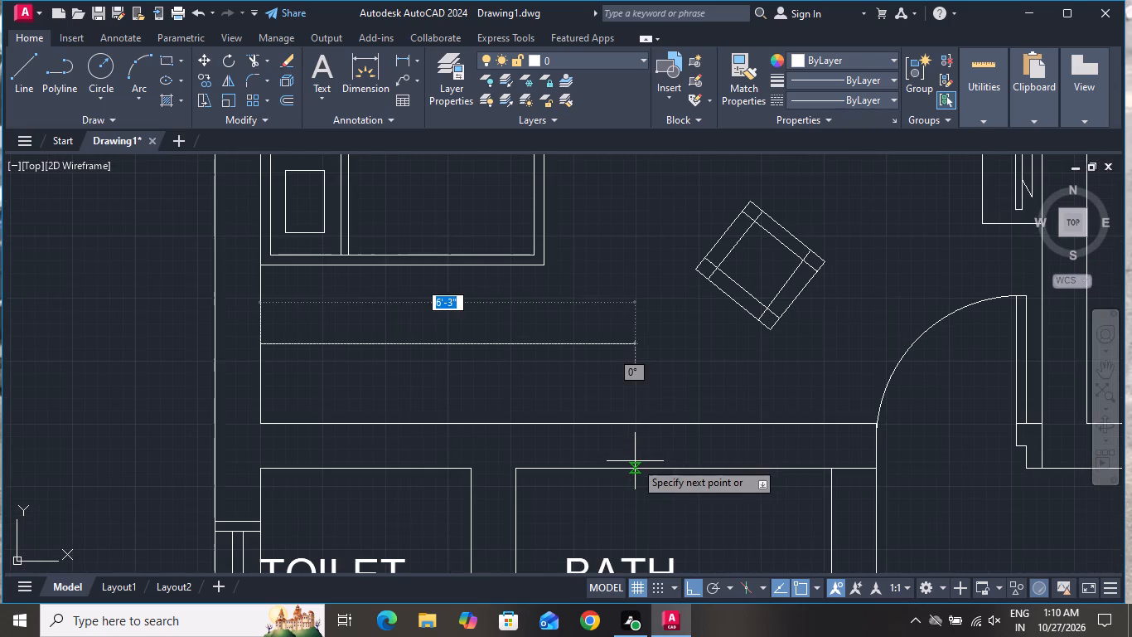
pyautogui.click(660, 349)
pyautogui.click(661, 423)
pyautogui.rightClick(665, 416)
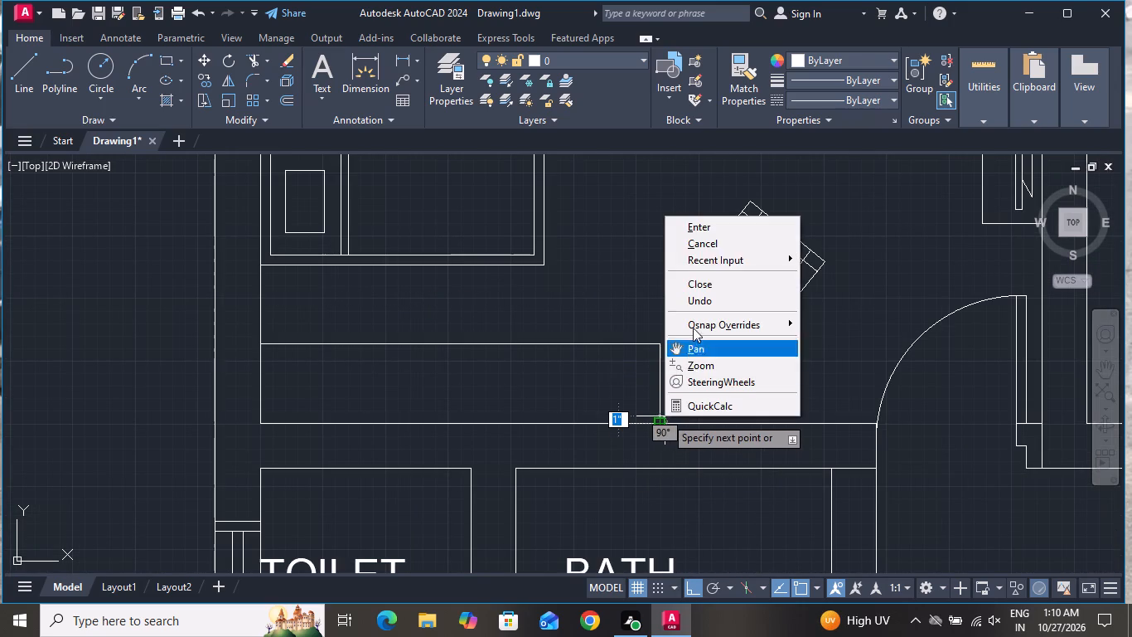
pyautogui.click(705, 237)
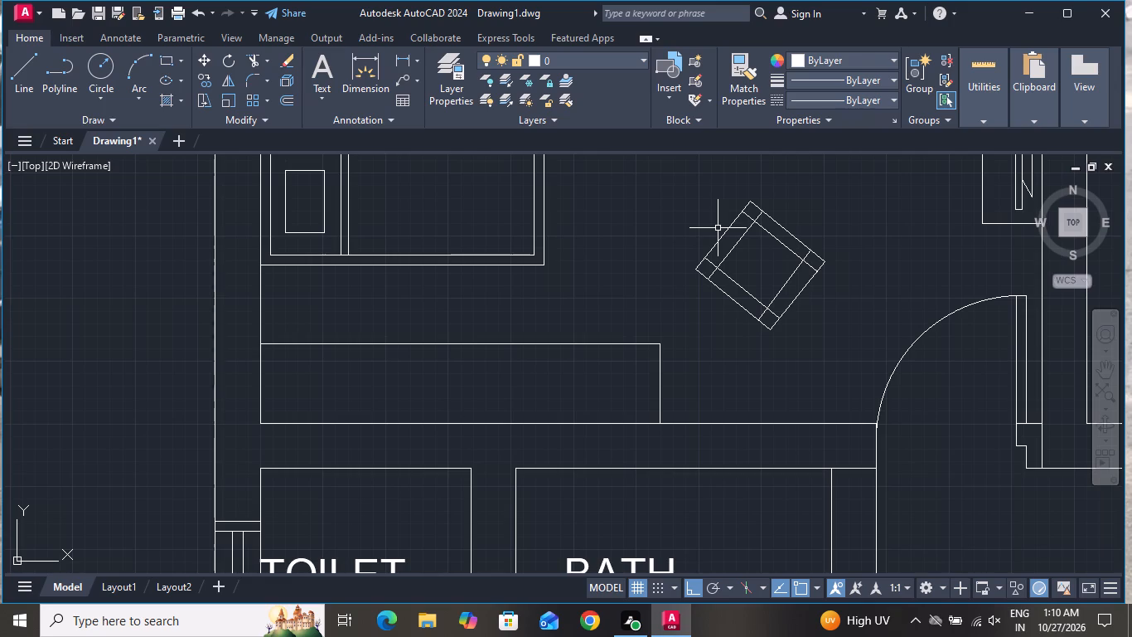
# Draw a horizontal hanging-rod line about 5'-10" long along the middle of the wardrobe.
pyautogui.click(17, 71)
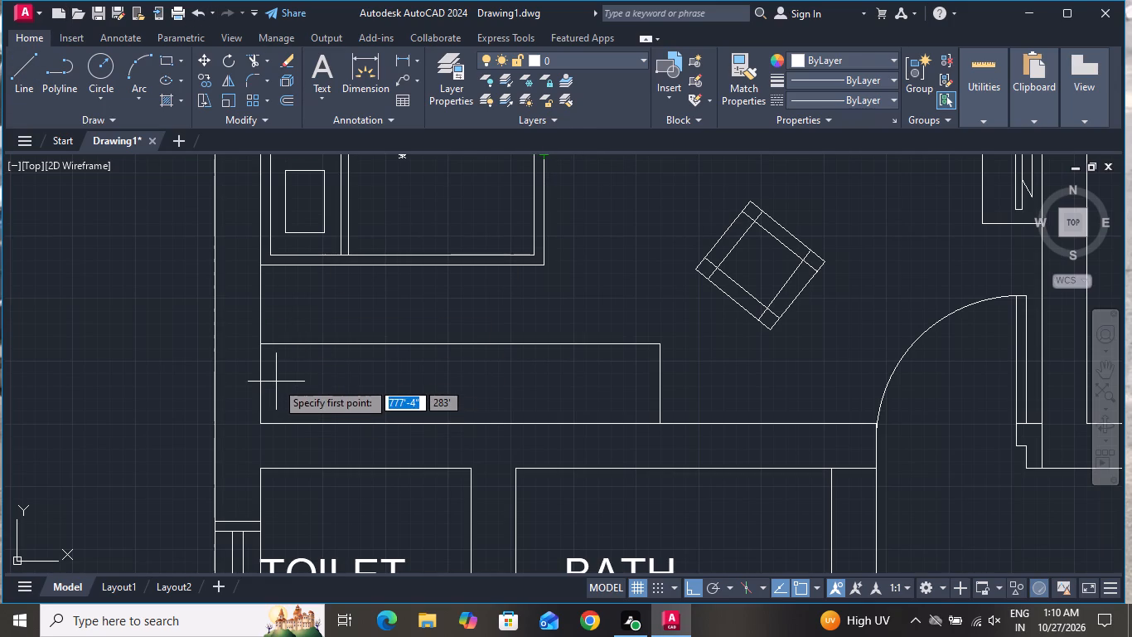
pyautogui.click(284, 382)
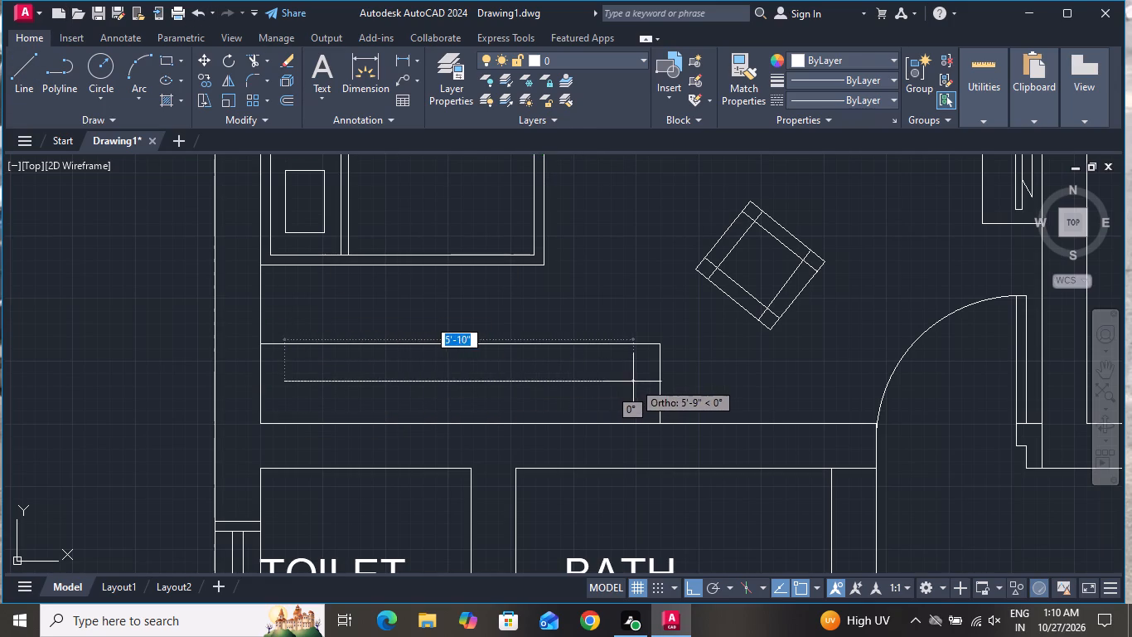
pyautogui.click(633, 382)
pyautogui.rightClick(633, 381)
pyautogui.click(646, 399)
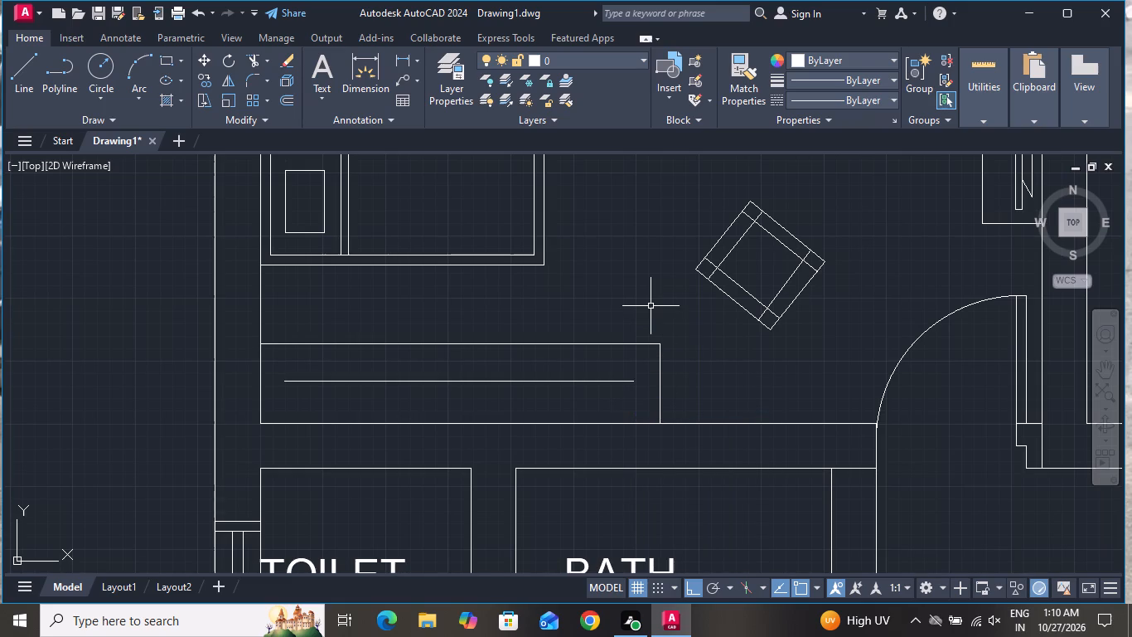
# Draw a short vertical hanger line crossing the wardrobe's rod line near its west end.
pyautogui.click(34, 62)
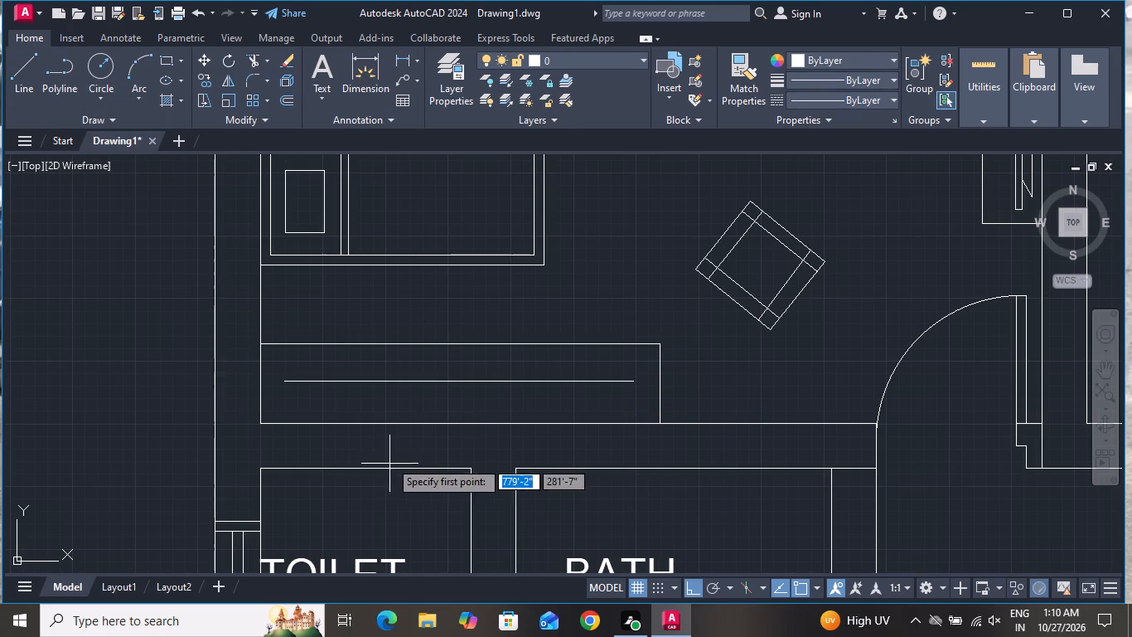
pyautogui.scroll(1, 323, 412)
pyautogui.scroll(2, 277, 355)
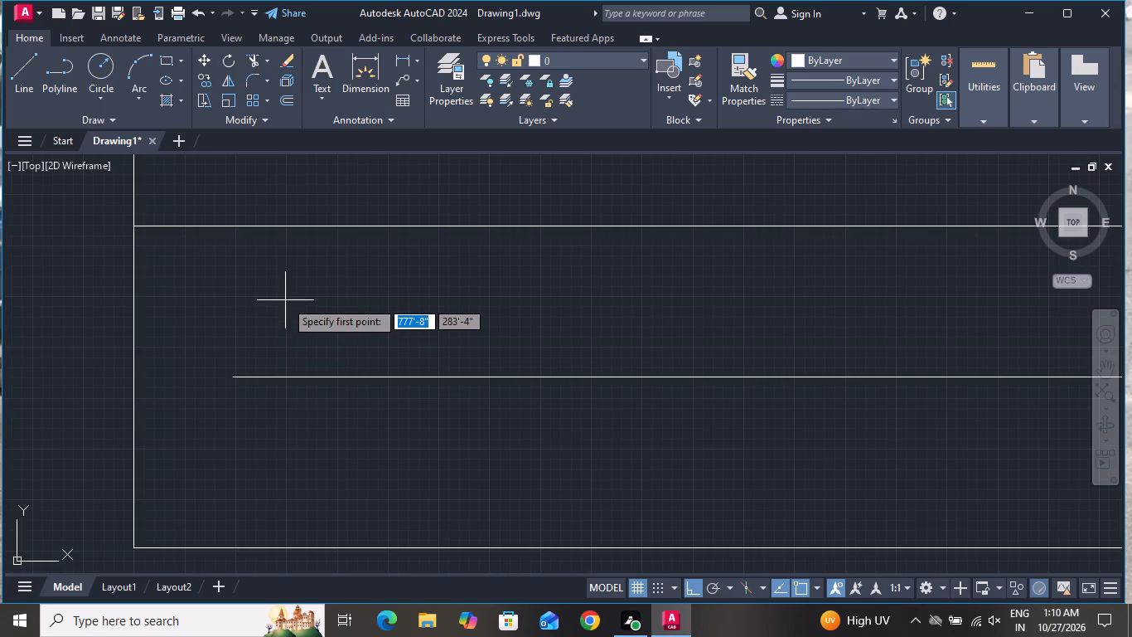
pyautogui.click(285, 299)
pyautogui.click(288, 451)
pyautogui.rightClick(289, 451)
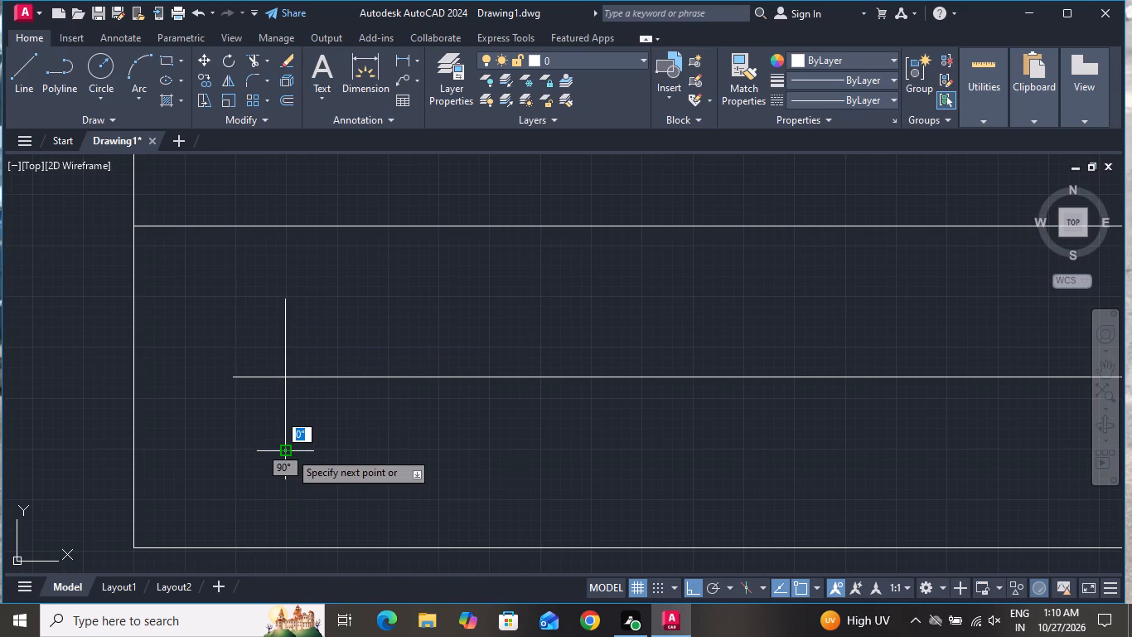
pyautogui.click(331, 289)
# Offset the short vertical hanger line eastward at 2" spacing to make four copies along the rod.
pyautogui.write('o 2')
pyautogui.hotkey('shift', '"')
pyautogui.press('Return')
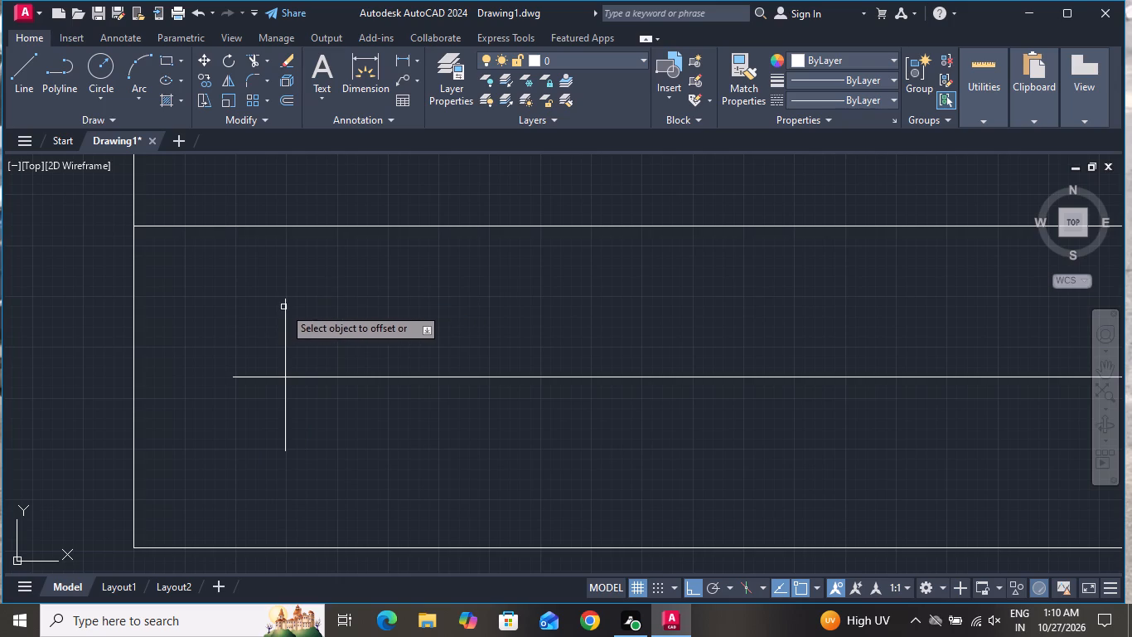
pyautogui.click(286, 307)
pyautogui.click(385, 311)
pyautogui.click(326, 321)
pyautogui.click(389, 314)
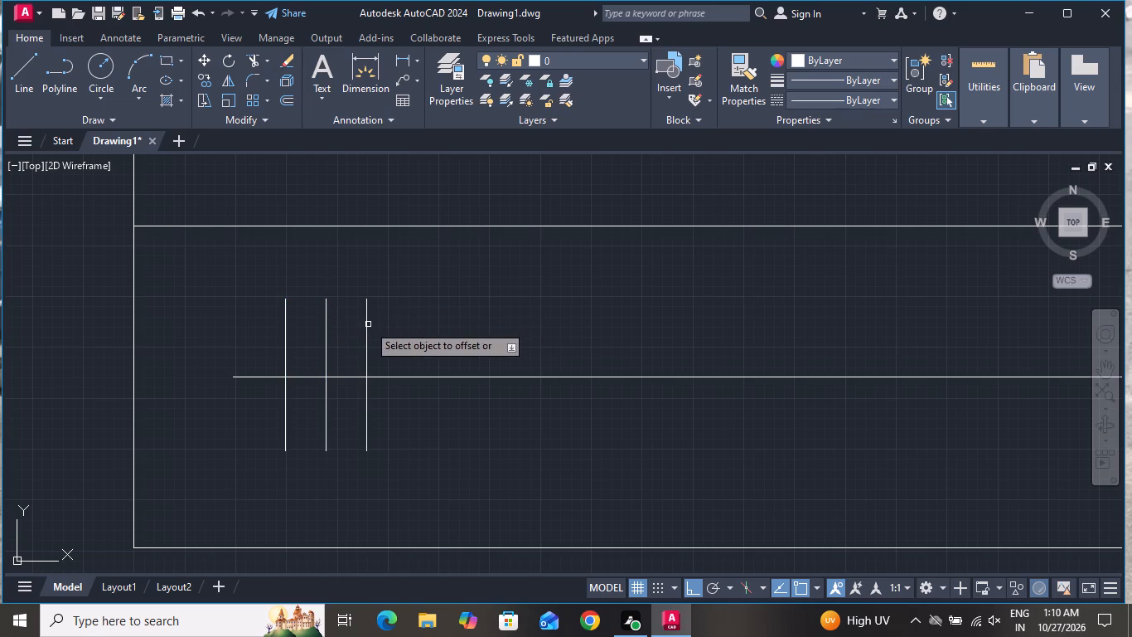
pyautogui.click(368, 324)
pyautogui.click(415, 322)
pyautogui.click(406, 330)
pyautogui.click(472, 320)
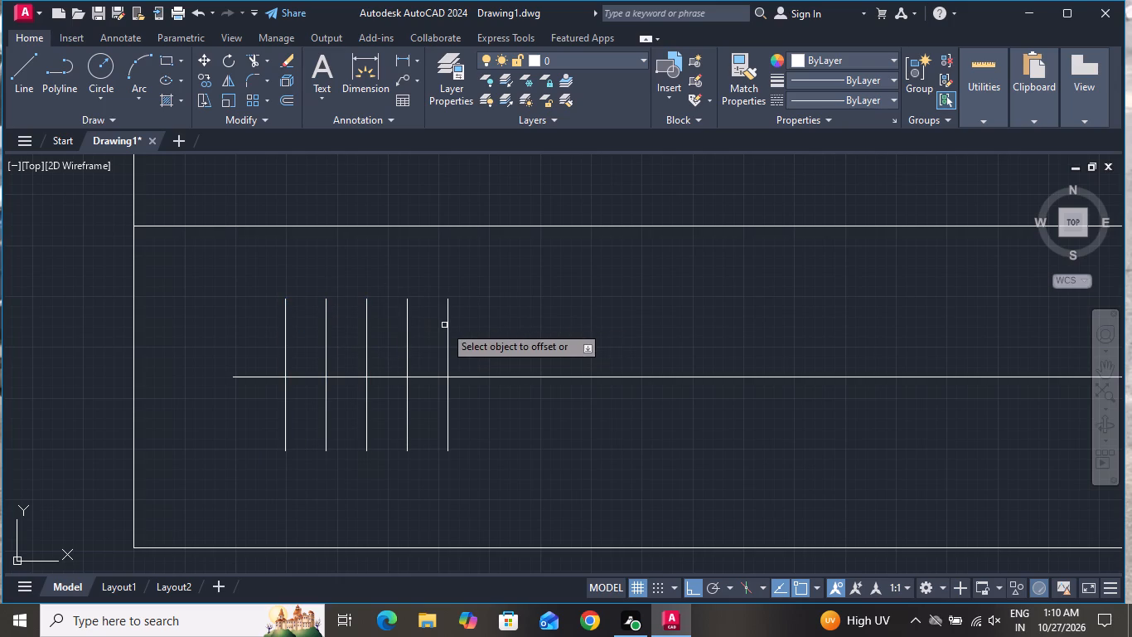
# Offset the easternmost hanger line three more times eastward along the rod, keeping the 2" spacing.
pyautogui.click(444, 325)
pyautogui.click(490, 327)
pyautogui.doubleClick(451, 331)
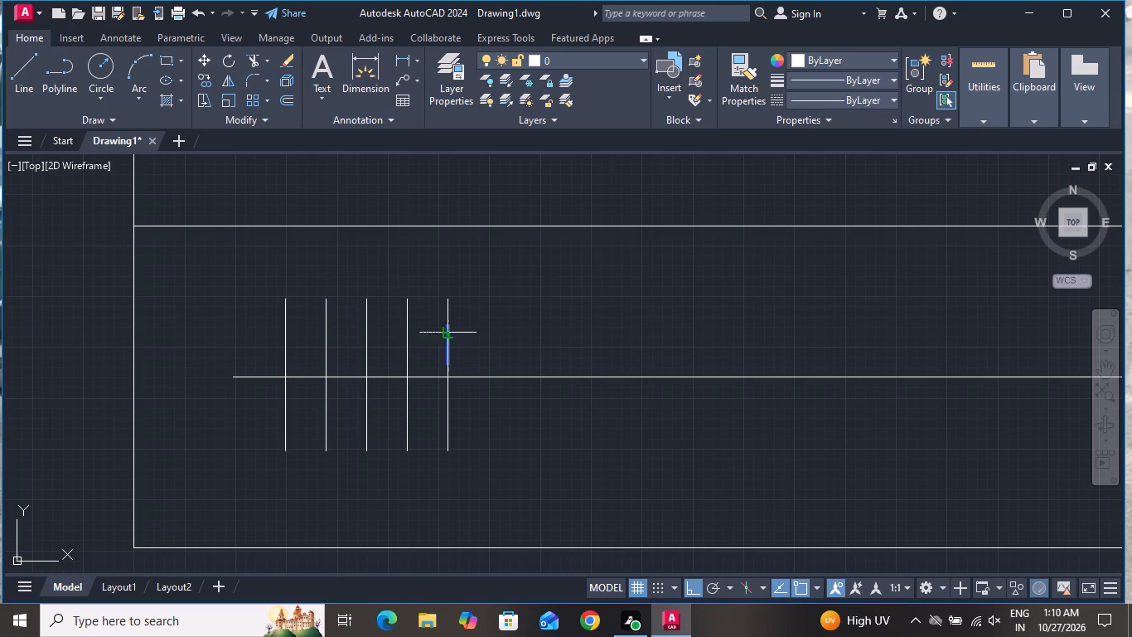
pyautogui.click(561, 330)
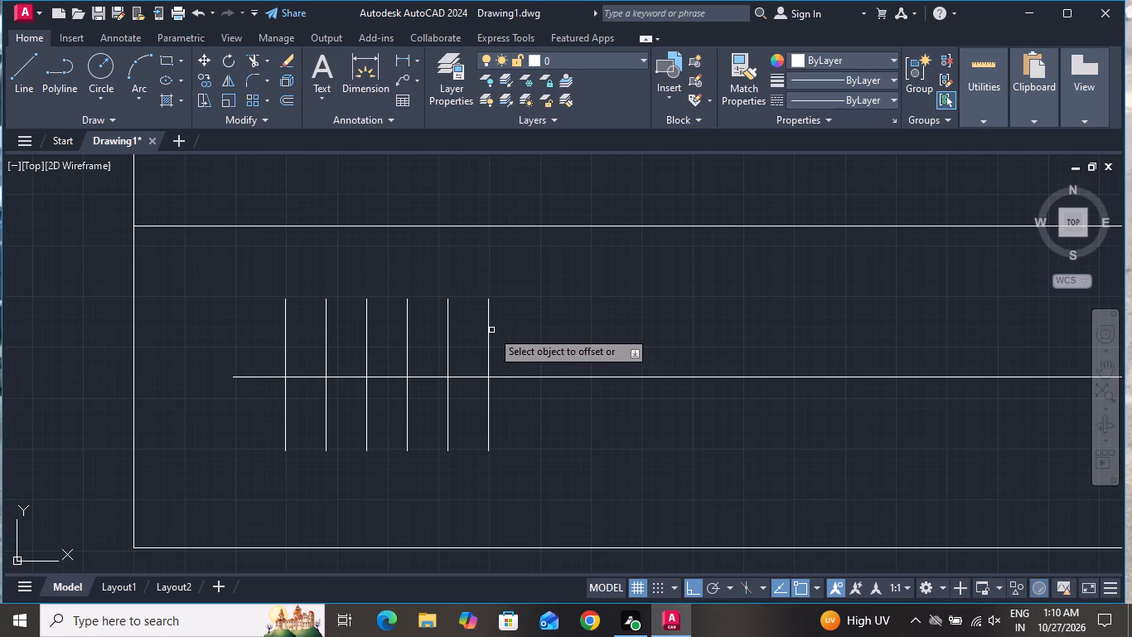
pyautogui.click(493, 336)
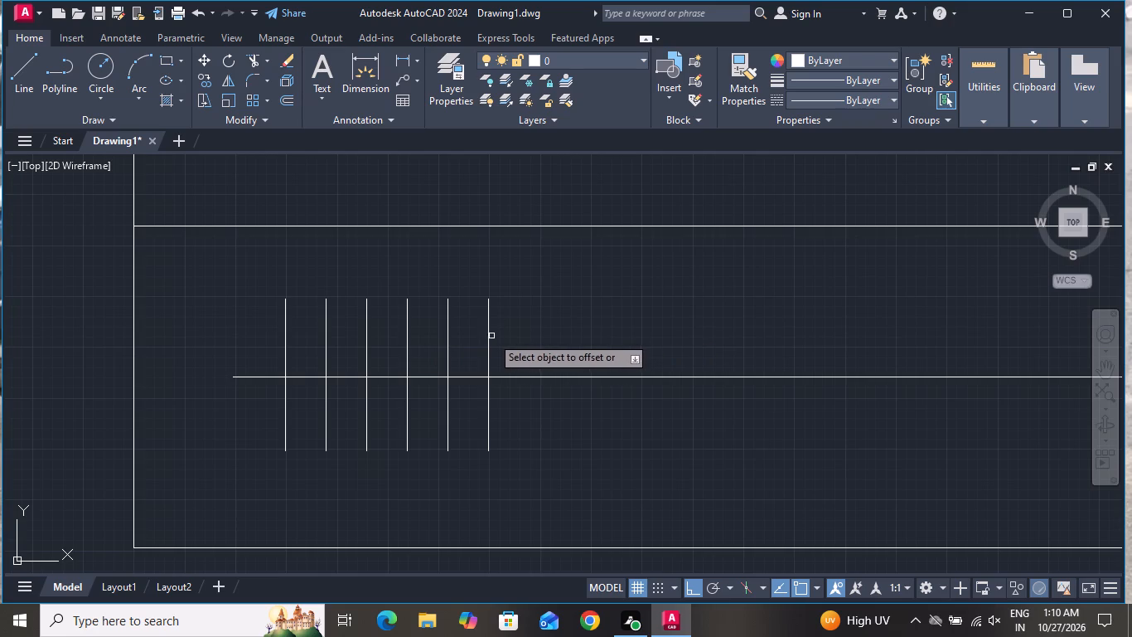
pyautogui.click(487, 336)
pyautogui.click(607, 336)
pyautogui.click(528, 343)
pyautogui.click(559, 341)
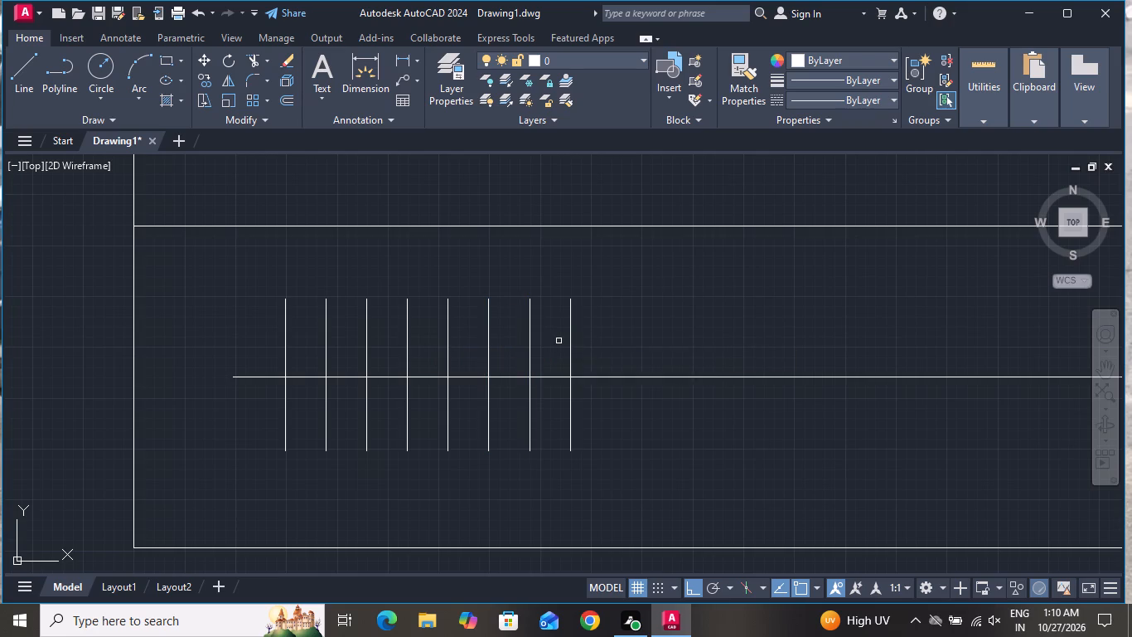
pyautogui.click(565, 343)
pyautogui.click(565, 352)
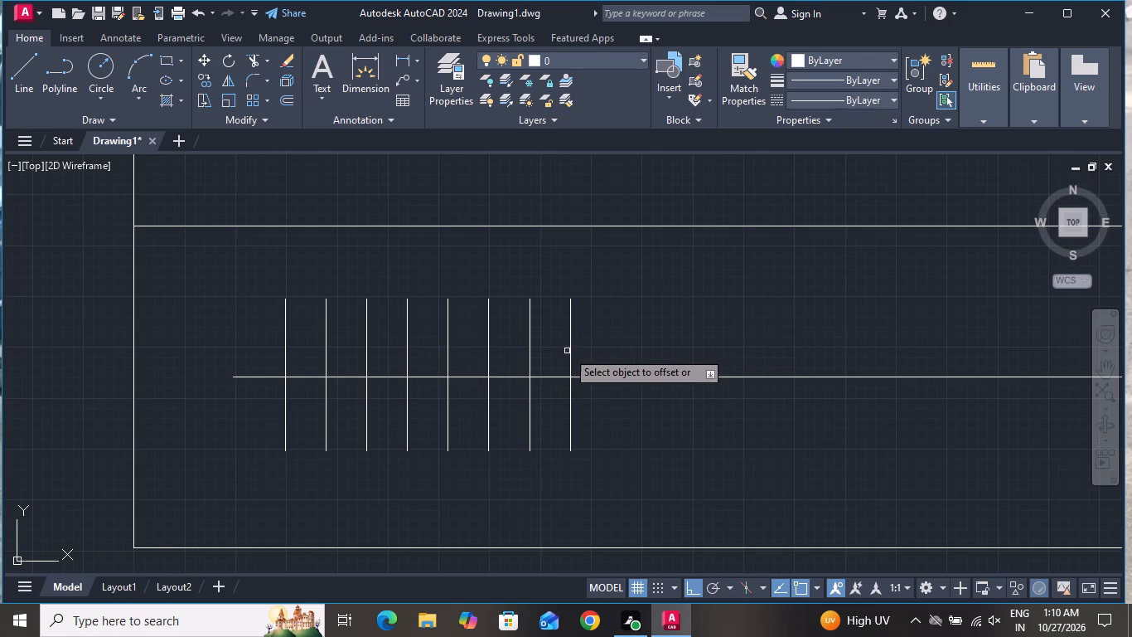
# Add two more hanger lines east of the last one by offsetting at the same 2" spacing.
pyautogui.click(569, 352)
pyautogui.click(607, 352)
pyautogui.click(613, 352)
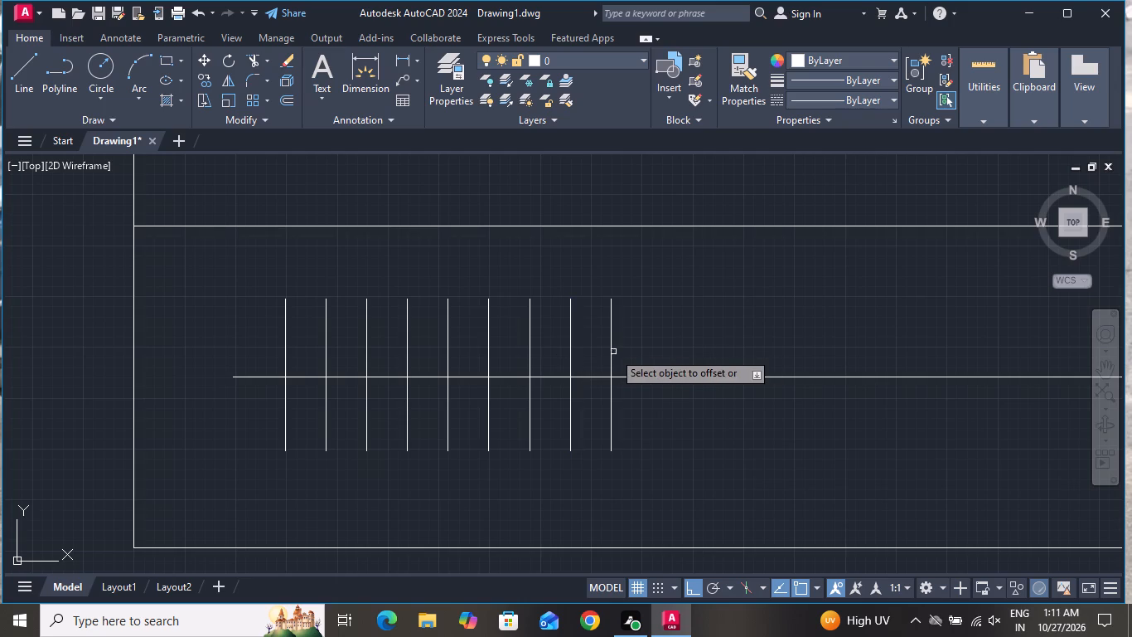
pyautogui.click(635, 349)
pyautogui.click(617, 353)
pyautogui.click(732, 355)
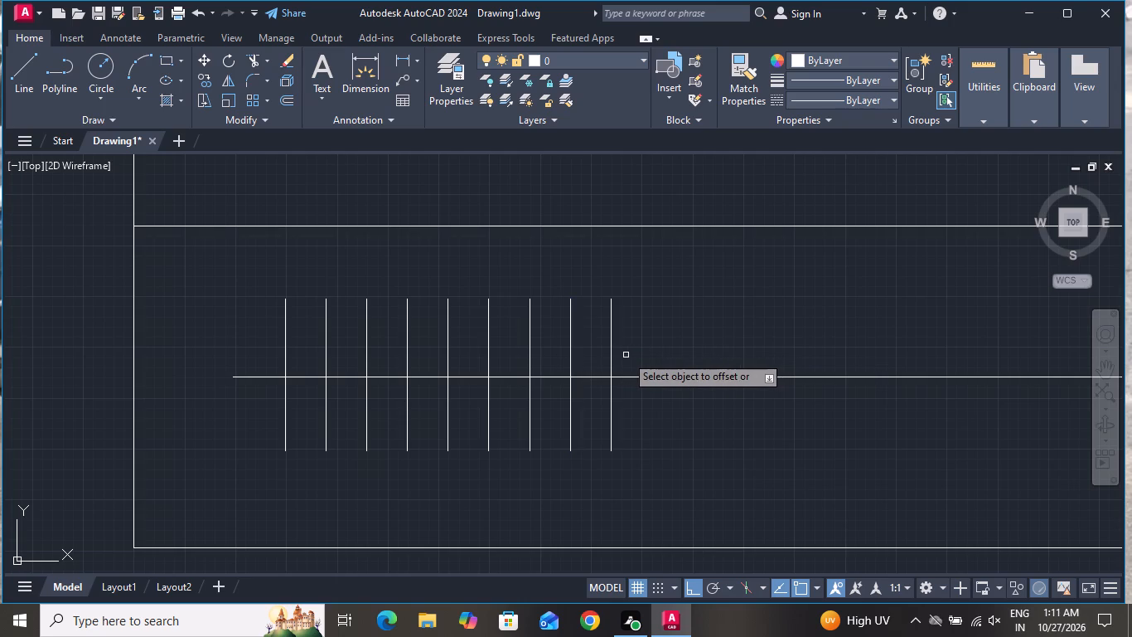
pyautogui.click(626, 355)
pyautogui.click(612, 355)
pyautogui.click(709, 342)
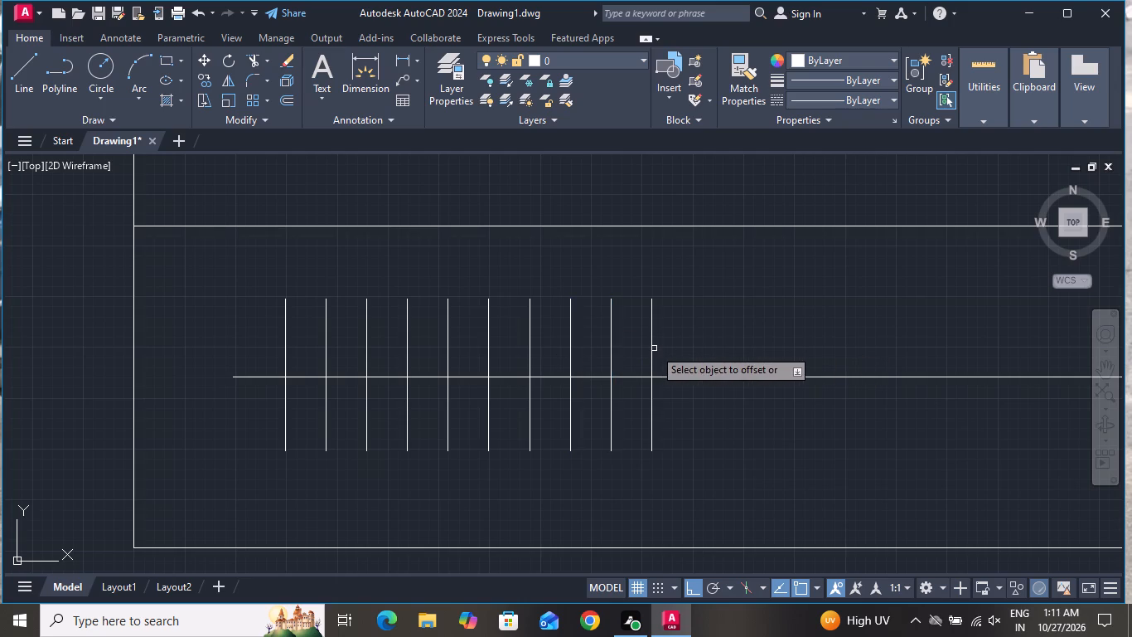
pyautogui.click(654, 348)
pyautogui.click(736, 333)
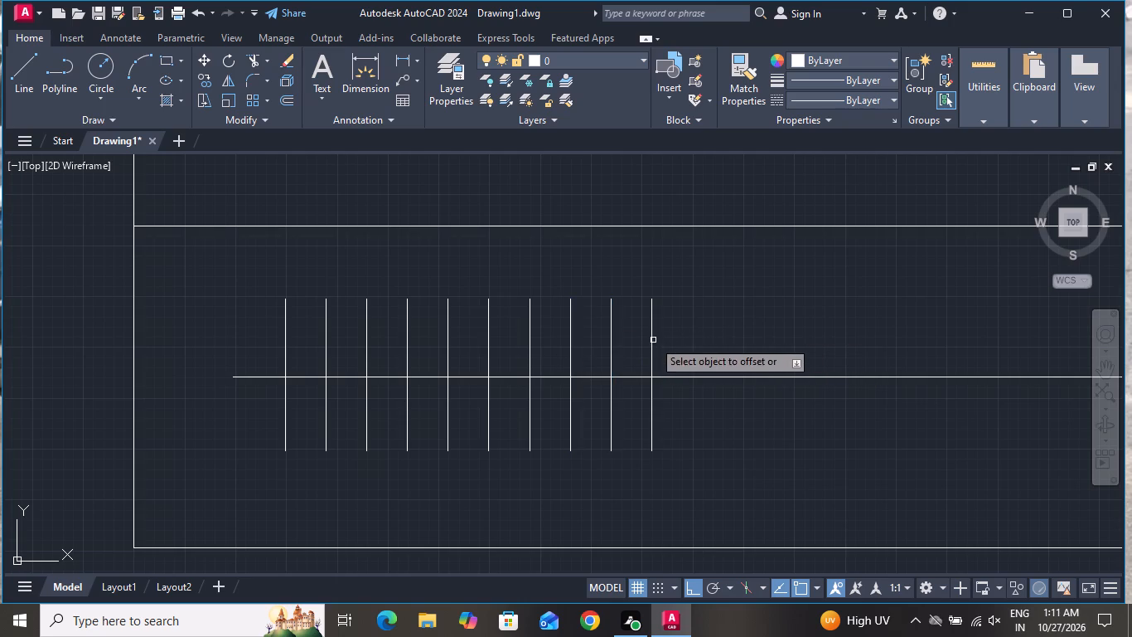
# Add two more hanger lines east of the last one by offsetting at the same 2" spacing.
pyautogui.click(653, 340)
pyautogui.click(693, 338)
pyautogui.click(694, 338)
pyautogui.click(791, 339)
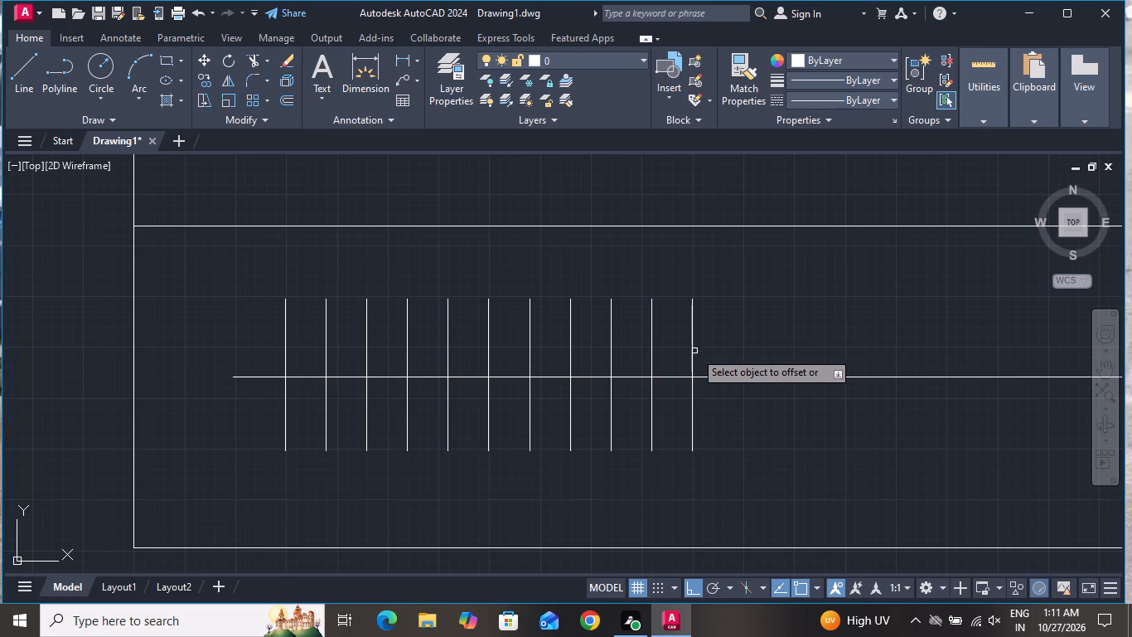
pyautogui.click(696, 353)
pyautogui.click(690, 347)
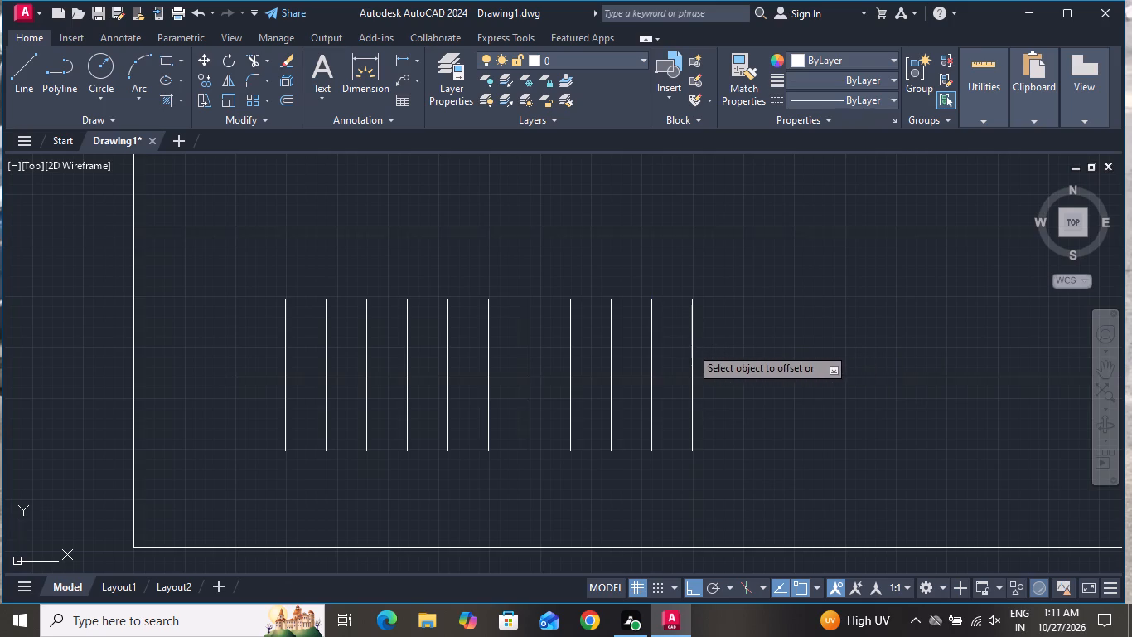
pyautogui.click(761, 346)
# Offset the easternmost hanger line four more times eastward along the wardrobe rod at 2" spacing.
pyautogui.scroll(-3, 557, 355)
pyautogui.scroll(2, 862, 353)
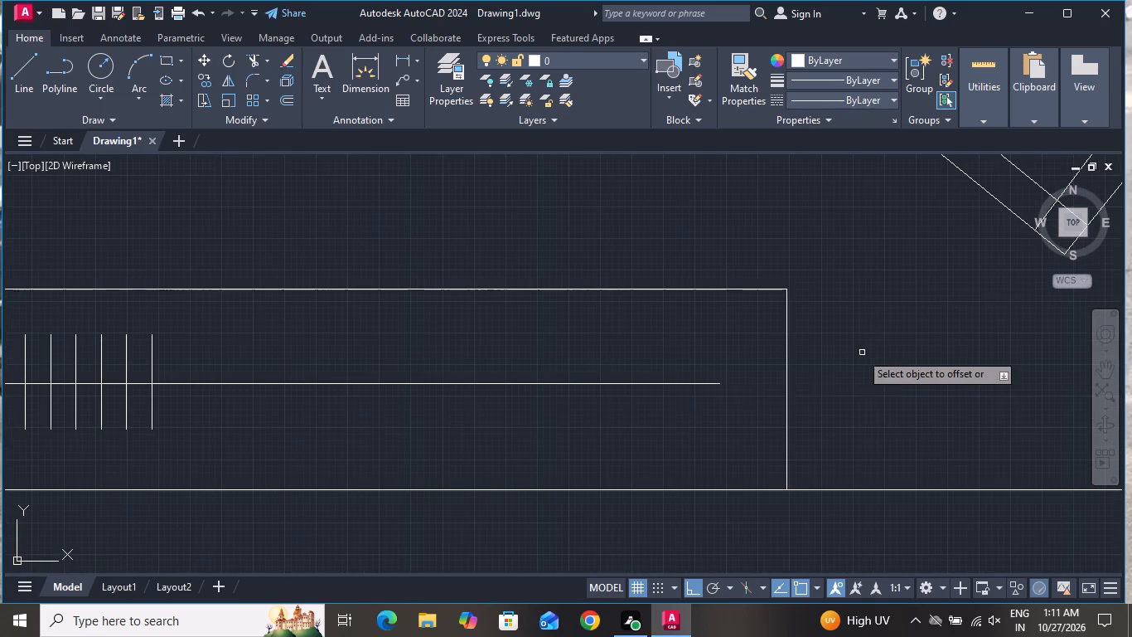
pyautogui.scroll(3, 178, 399)
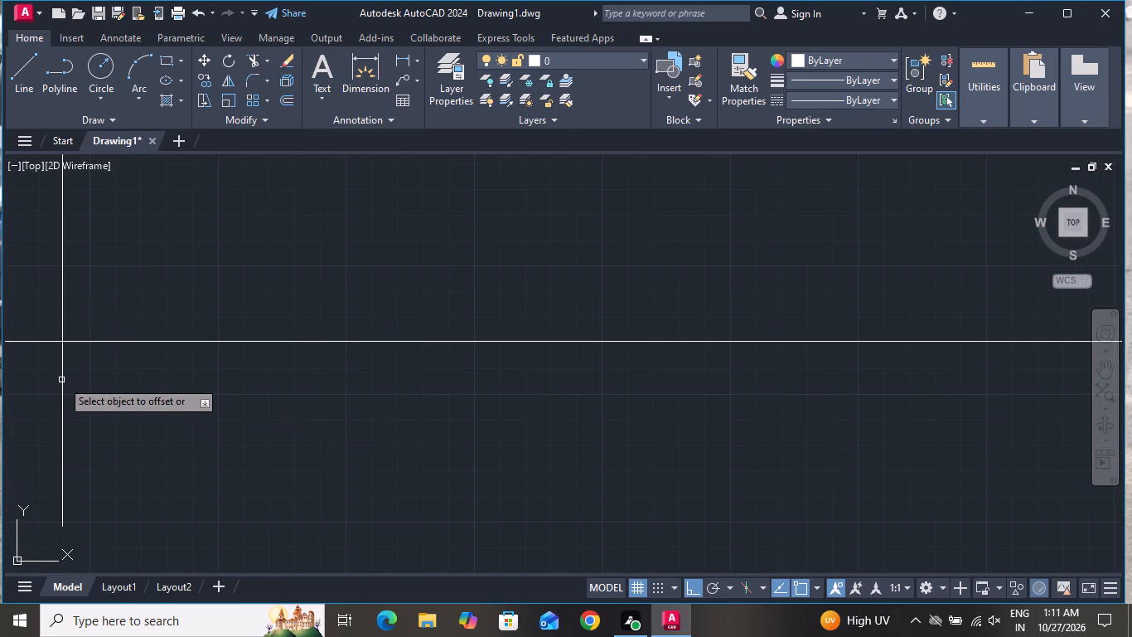
pyautogui.click(60, 380)
pyautogui.click(157, 385)
pyautogui.click(161, 380)
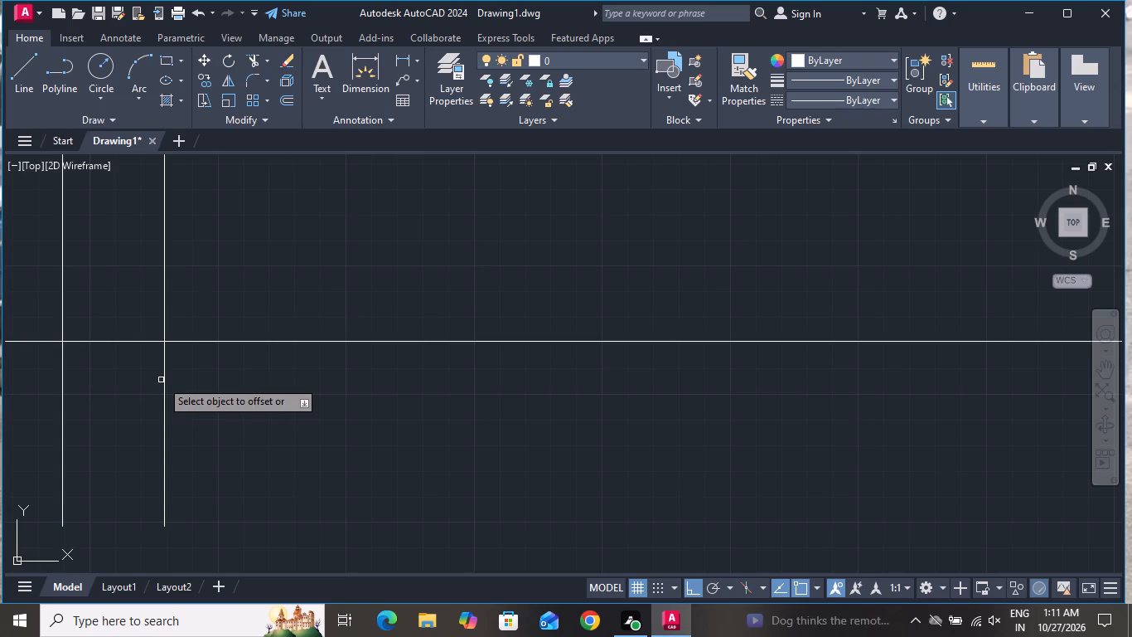
pyautogui.click(164, 375)
pyautogui.click(227, 375)
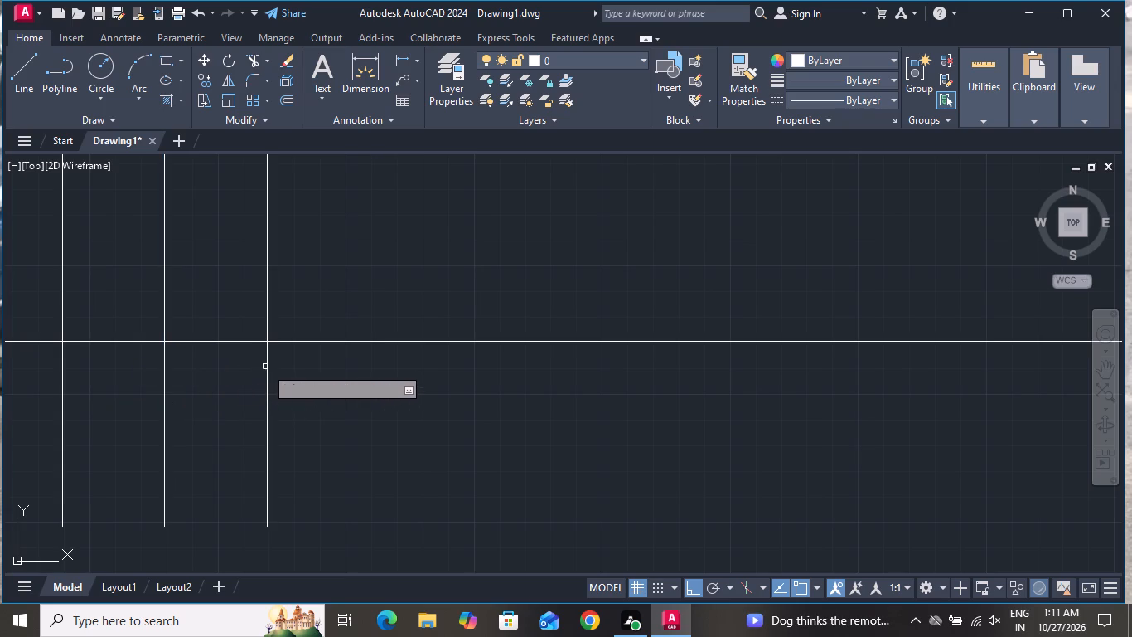
pyautogui.click(265, 367)
pyautogui.click(327, 366)
pyautogui.click(369, 371)
pyautogui.click(433, 372)
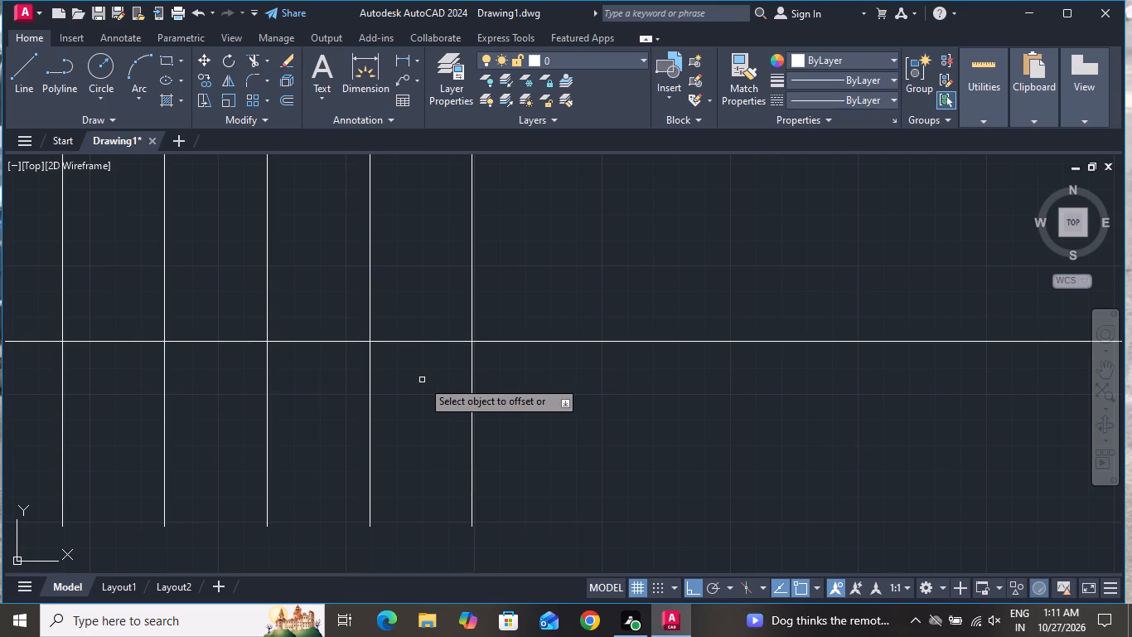
# Extend the hanger row eastward with five more lines offset at 2" spacing.
pyautogui.click(470, 370)
pyautogui.click(519, 362)
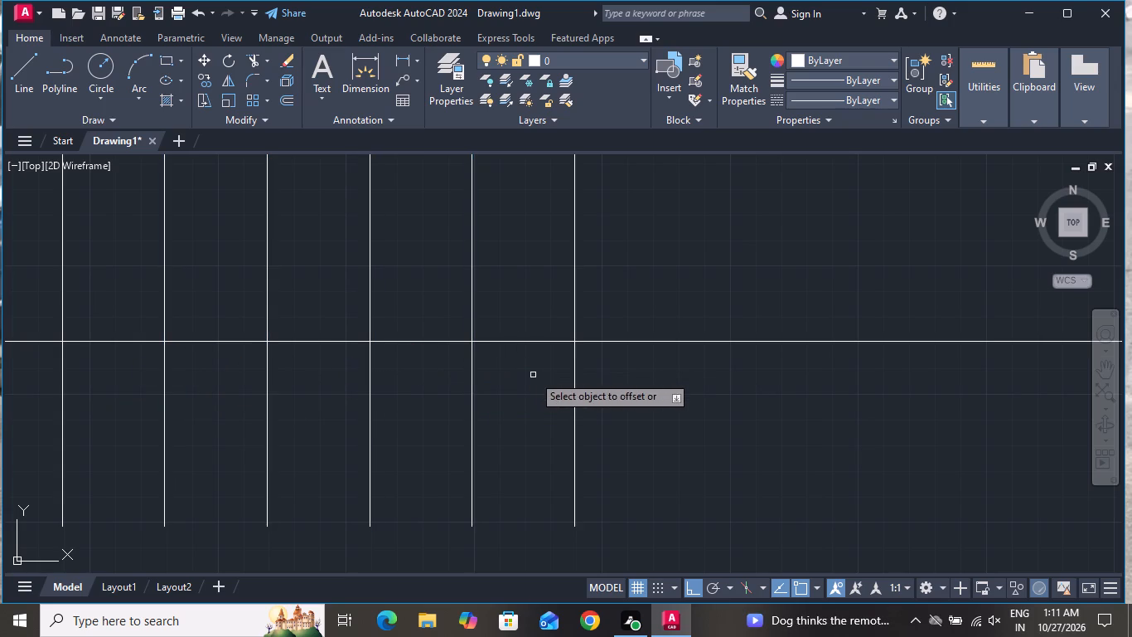
pyautogui.click(573, 367)
pyautogui.click(668, 367)
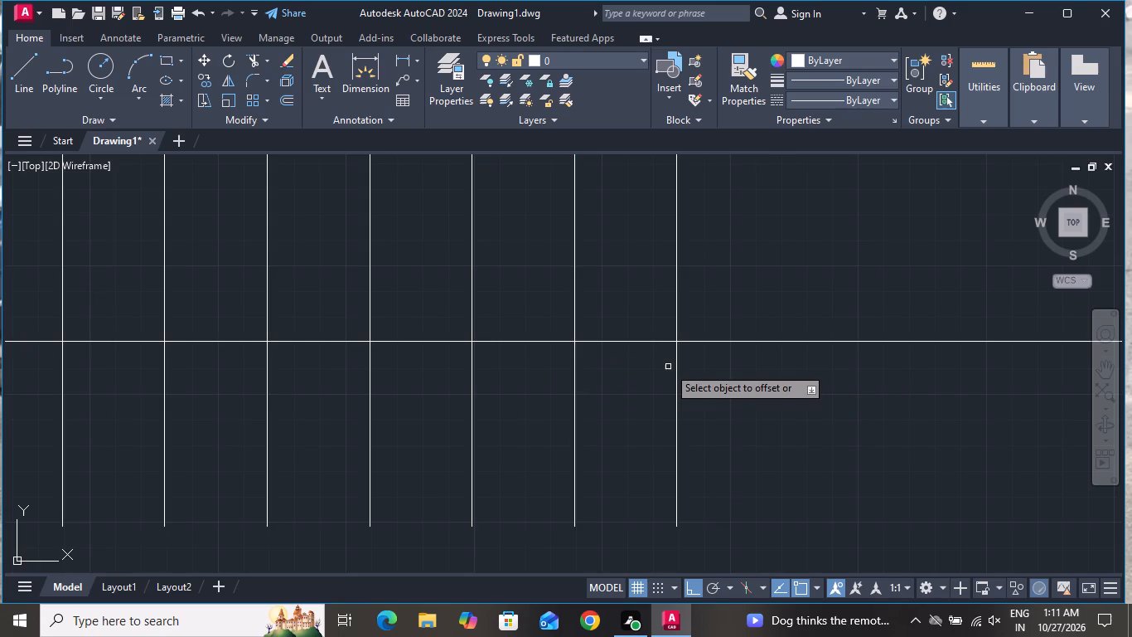
pyautogui.click(672, 367)
pyautogui.click(736, 368)
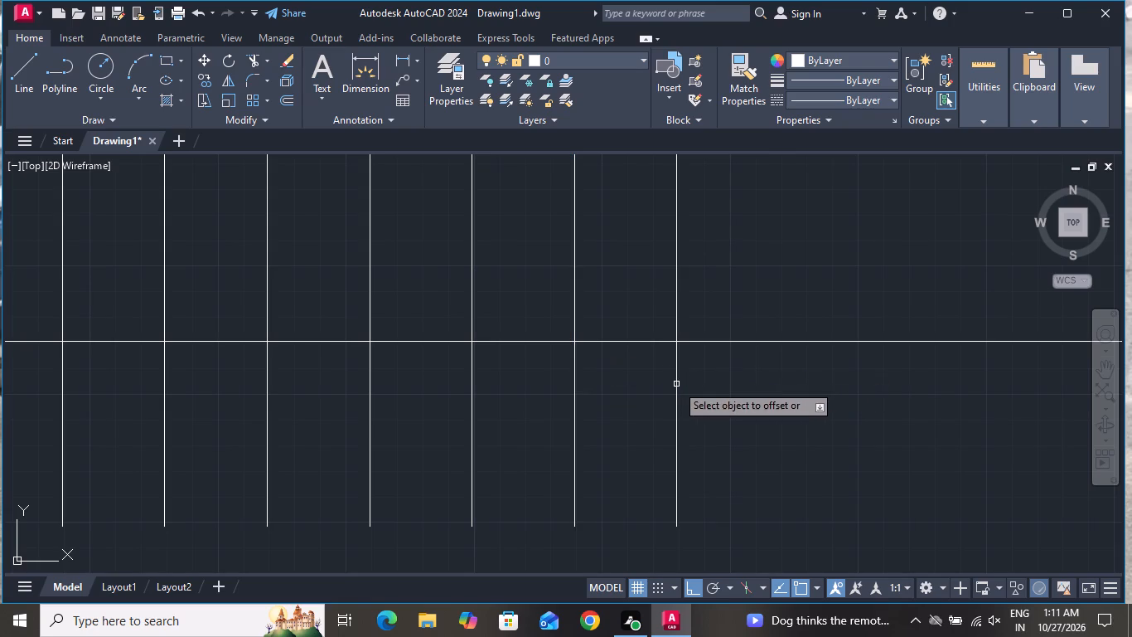
pyautogui.click(676, 384)
pyautogui.click(740, 383)
pyautogui.click(780, 371)
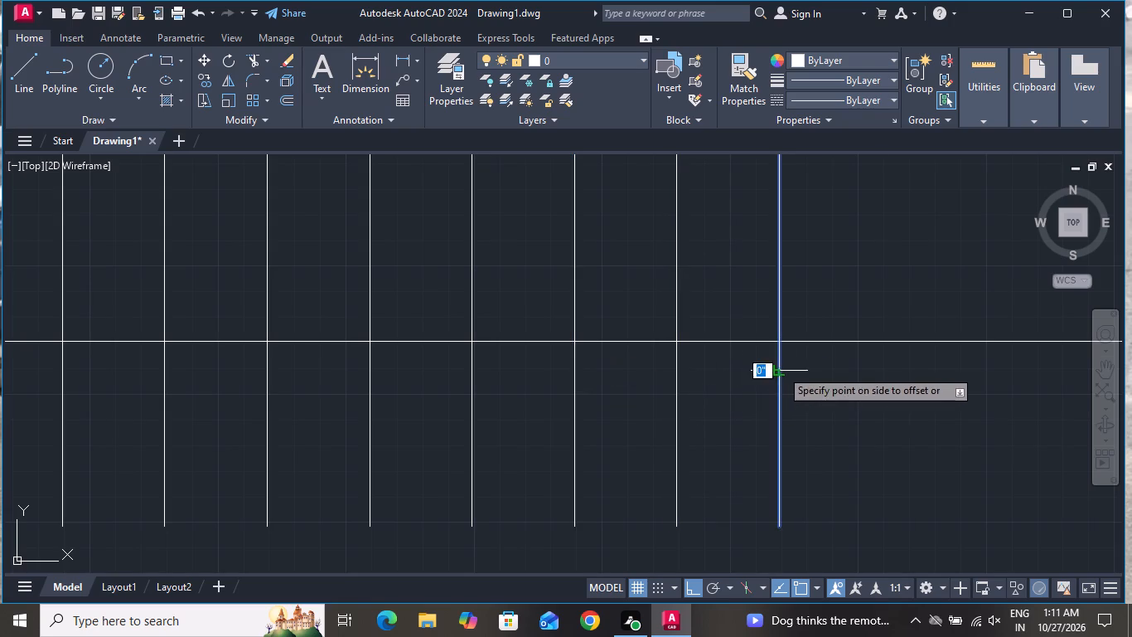
pyautogui.click(839, 372)
pyautogui.click(883, 379)
pyautogui.click(929, 380)
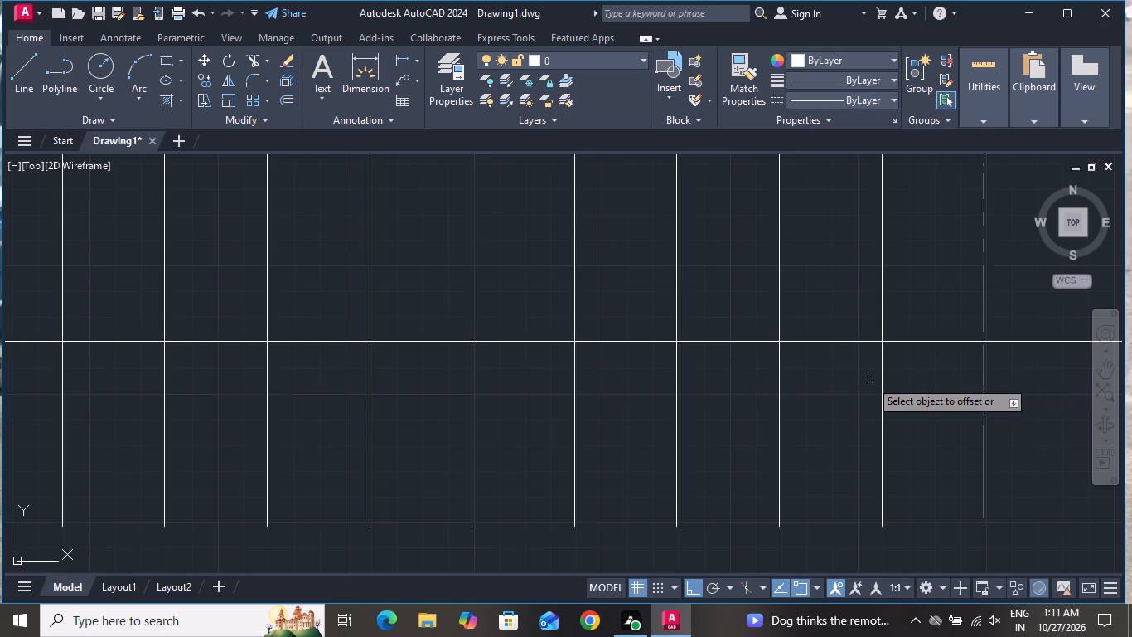
# Offset three more hanger lines from the easternmost one along the rod, keeping the 2" spacing.
pyautogui.scroll(-3, 818, 387)
pyautogui.scroll(-1, 734, 408)
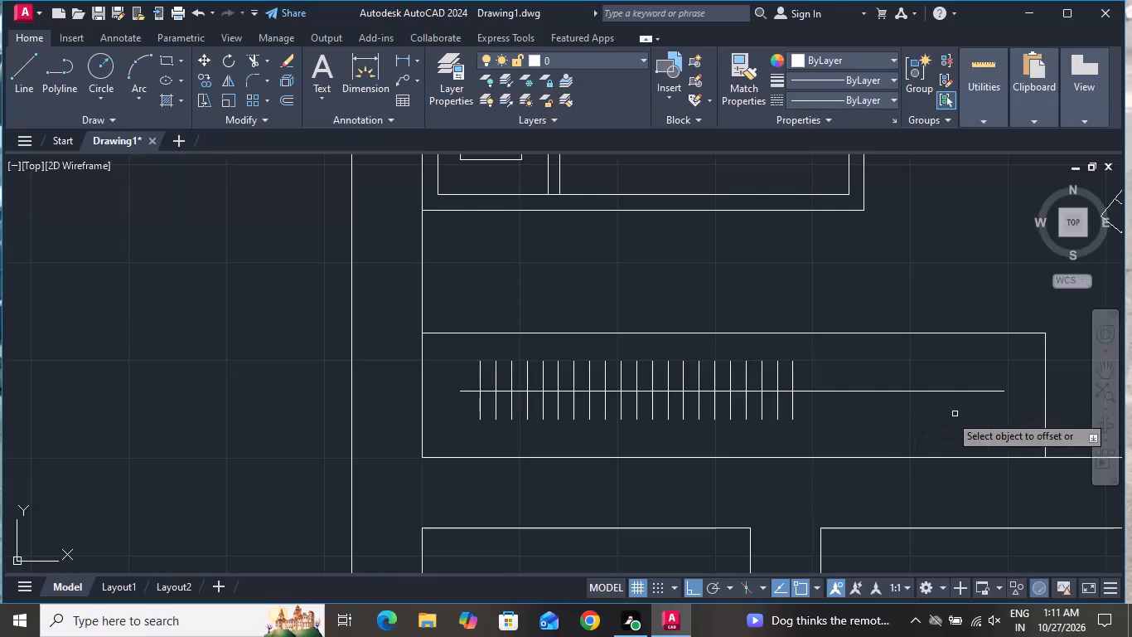
pyautogui.scroll(3, 810, 411)
pyautogui.click(739, 407)
pyautogui.click(810, 406)
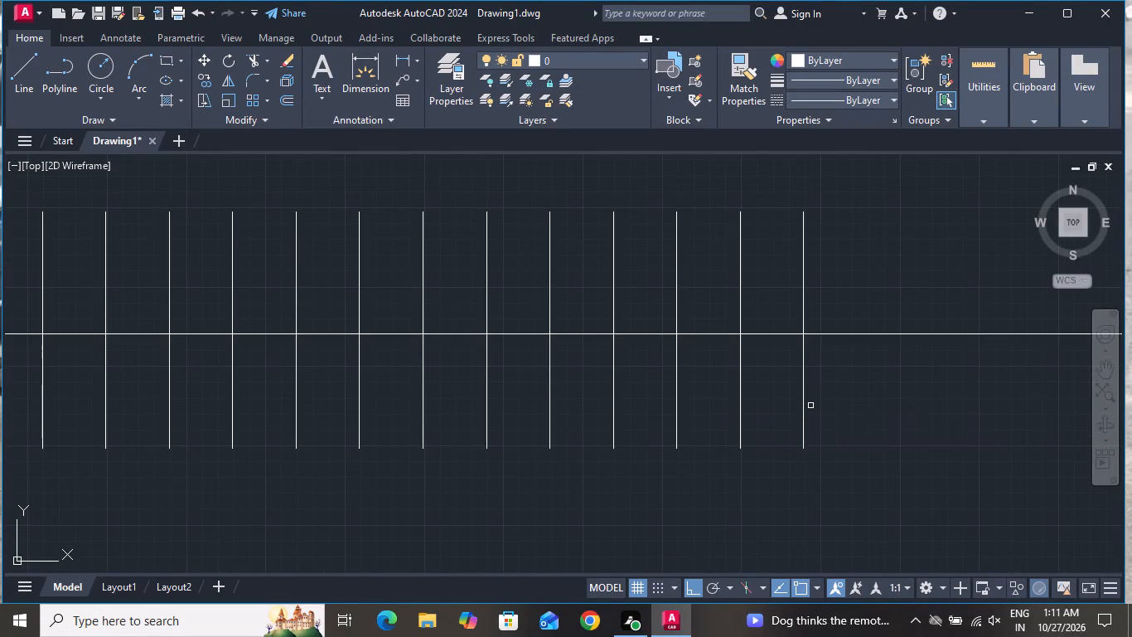
pyautogui.click(804, 406)
pyautogui.click(859, 403)
pyautogui.click(868, 404)
pyautogui.click(900, 405)
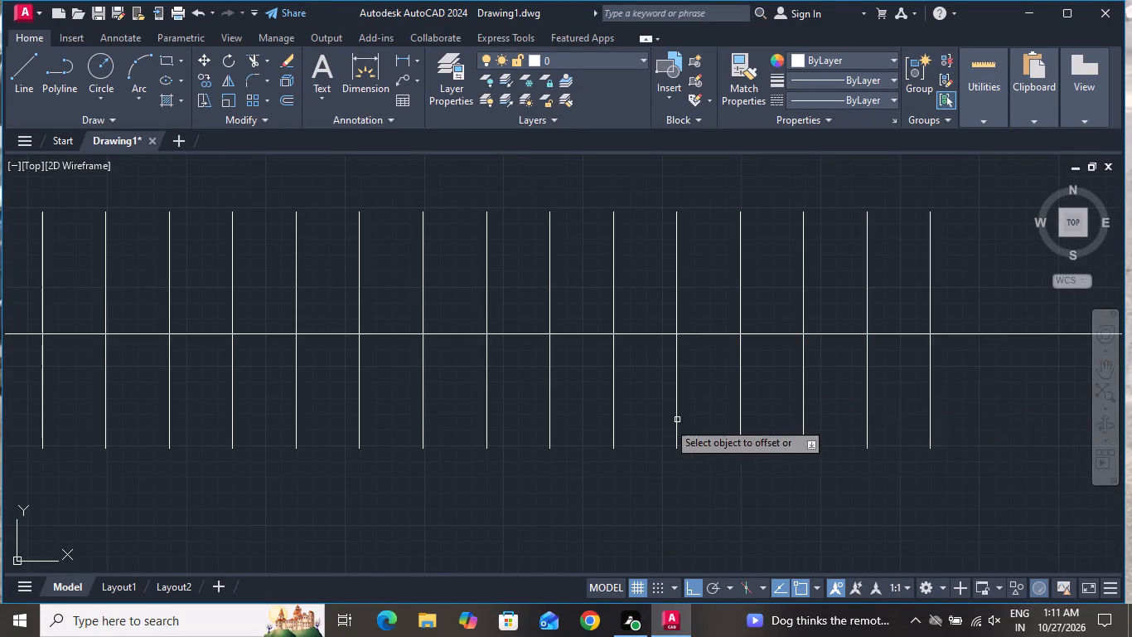
# Add four more hanger lines at 2" spacing, continuing toward the rod's east end.
pyautogui.scroll(-3, 621, 433)
pyautogui.scroll(2, 786, 432)
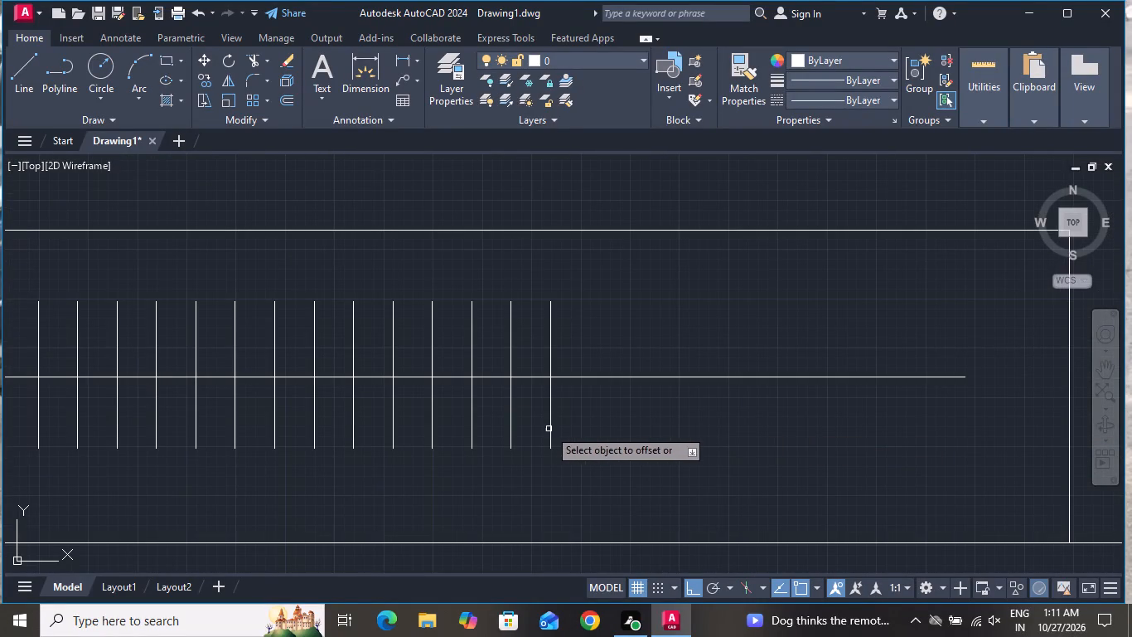
pyautogui.click(549, 429)
pyautogui.click(616, 429)
pyautogui.click(588, 431)
pyautogui.click(654, 440)
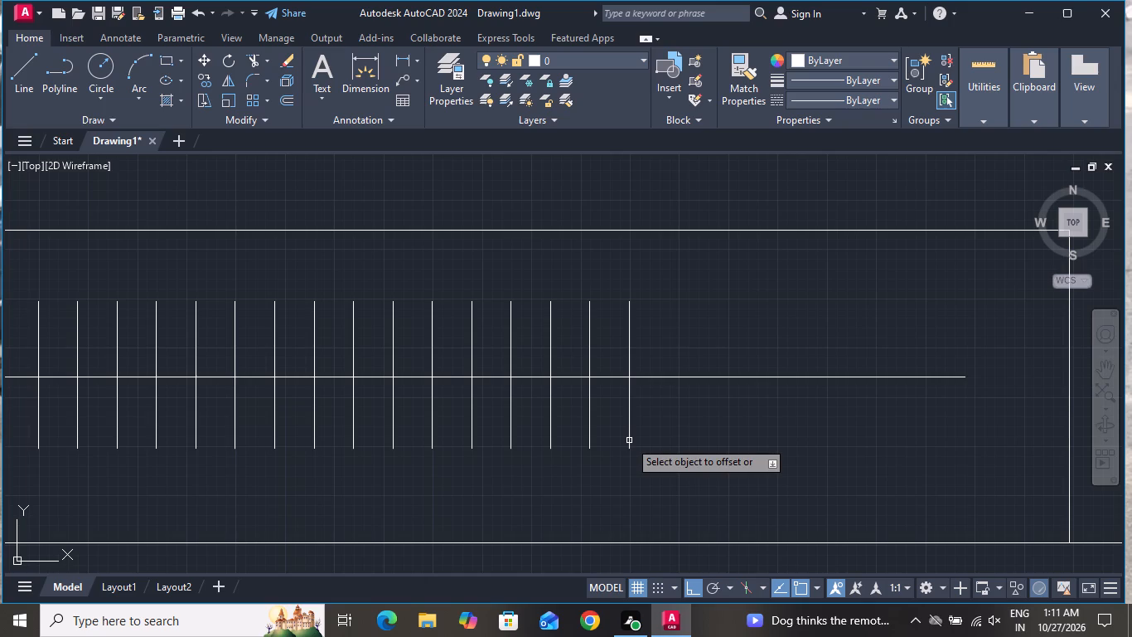
pyautogui.click(629, 440)
pyautogui.click(717, 438)
pyautogui.click(668, 433)
pyautogui.click(727, 425)
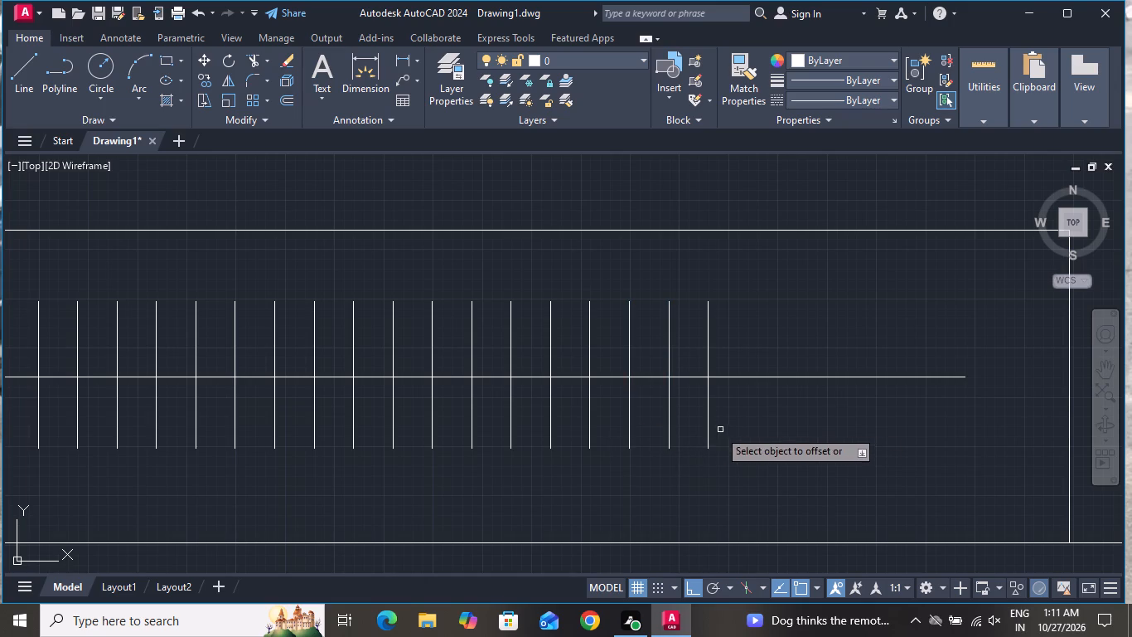
# Offset the easternmost hanger line four more times eastward at 2" spacing.
pyautogui.click(710, 431)
pyautogui.click(734, 429)
pyautogui.click(747, 425)
pyautogui.click(814, 425)
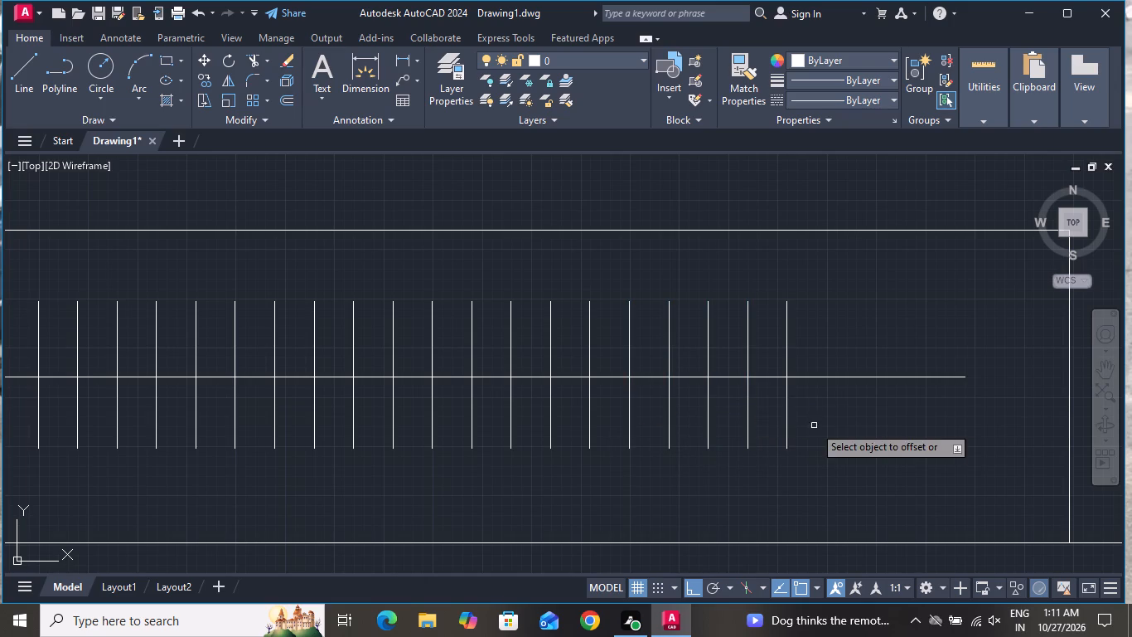
pyautogui.click(787, 427)
pyautogui.click(835, 422)
pyautogui.click(826, 425)
pyautogui.click(850, 422)
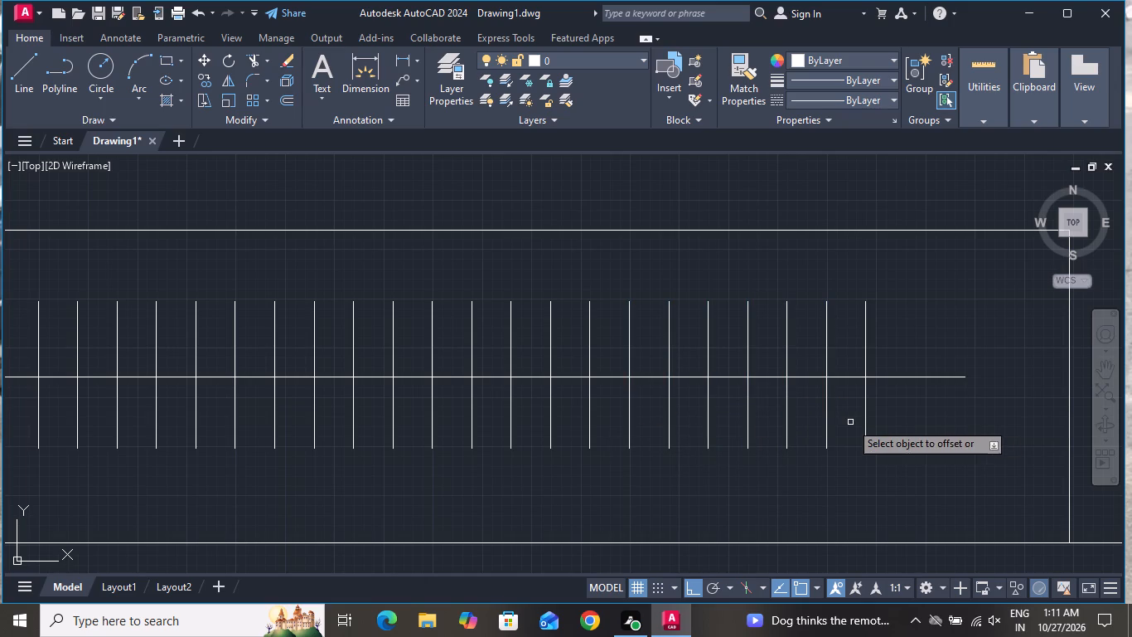
# Add the last two hanger lines near the rod's east end at 2" spacing and finish offsetting.
pyautogui.click(864, 419)
pyautogui.click(893, 417)
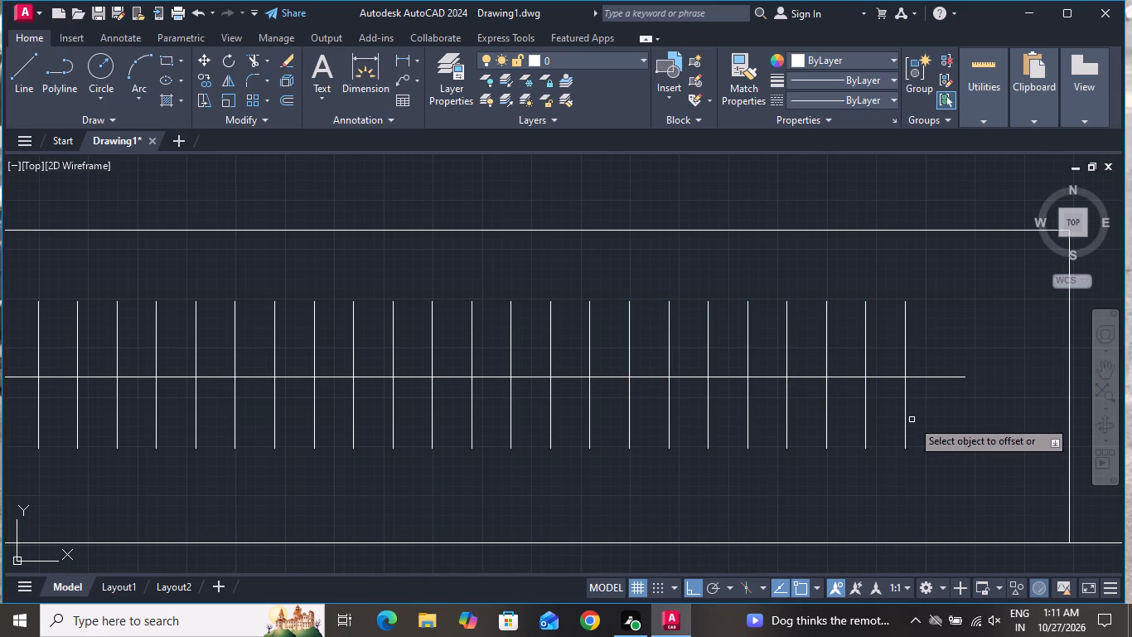
pyautogui.click(909, 421)
pyautogui.click(938, 414)
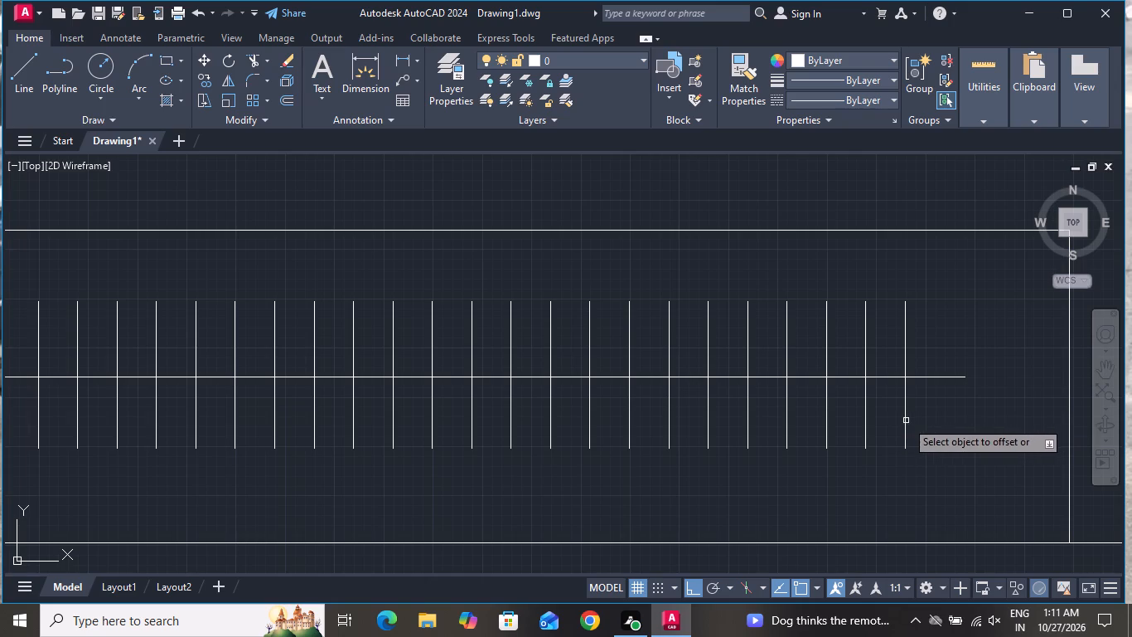
pyautogui.click(906, 421)
pyautogui.click(943, 418)
pyautogui.rightClick(805, 437)
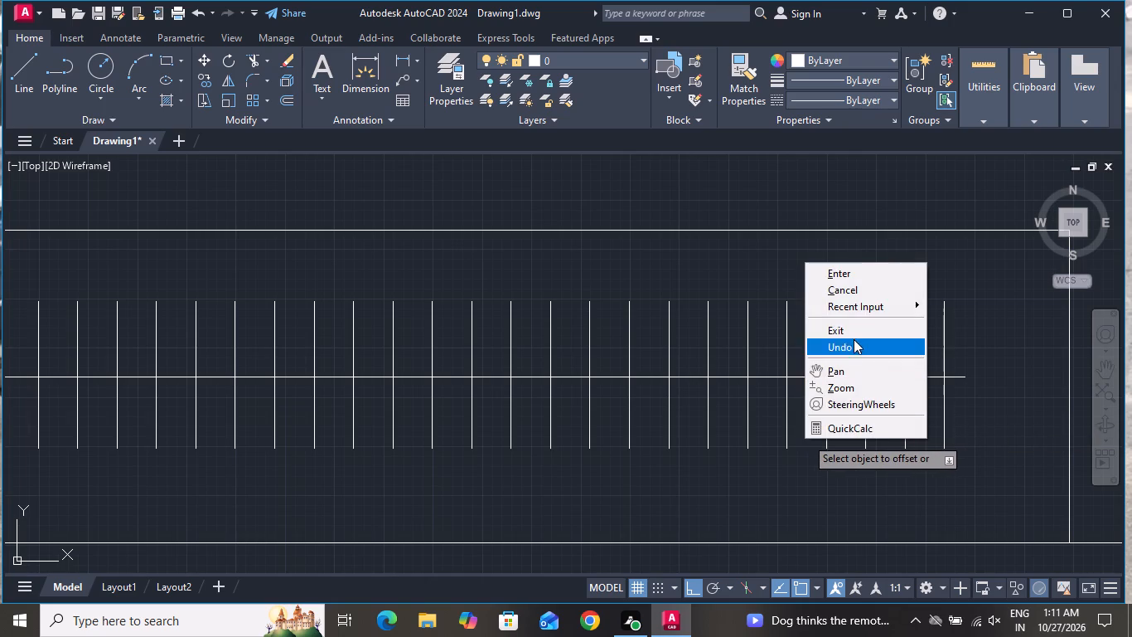
pyautogui.click(843, 294)
# Insert the Toilet - Imperial block from the architectural tool palette into the empty space between the two floor plans.
pyautogui.scroll(-4, 825, 308)
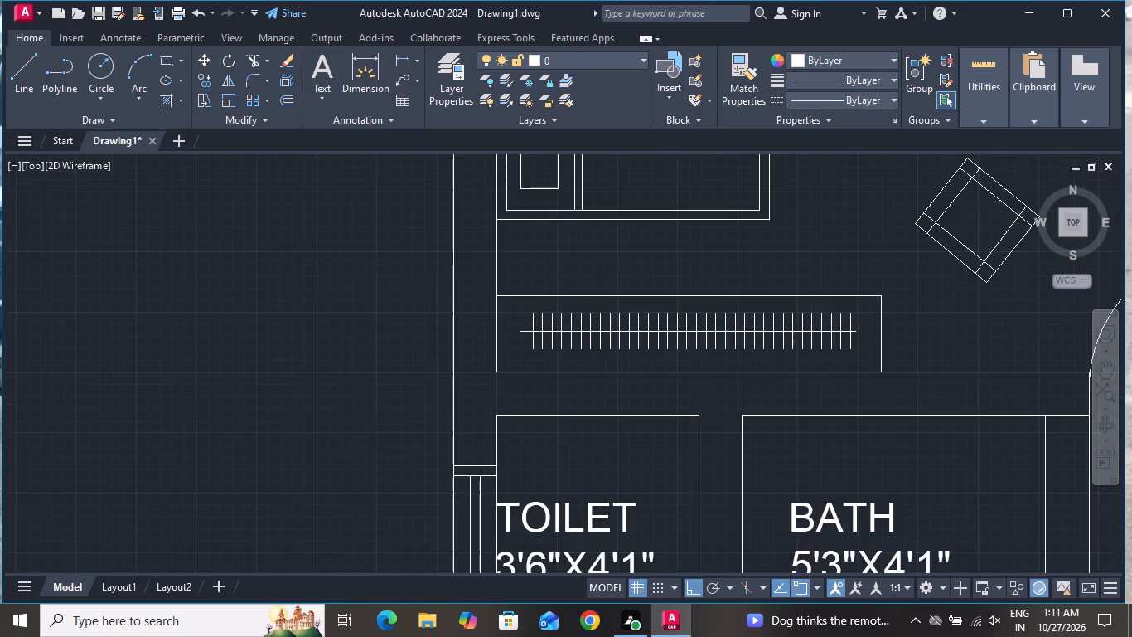
pyautogui.scroll(-1, 809, 355)
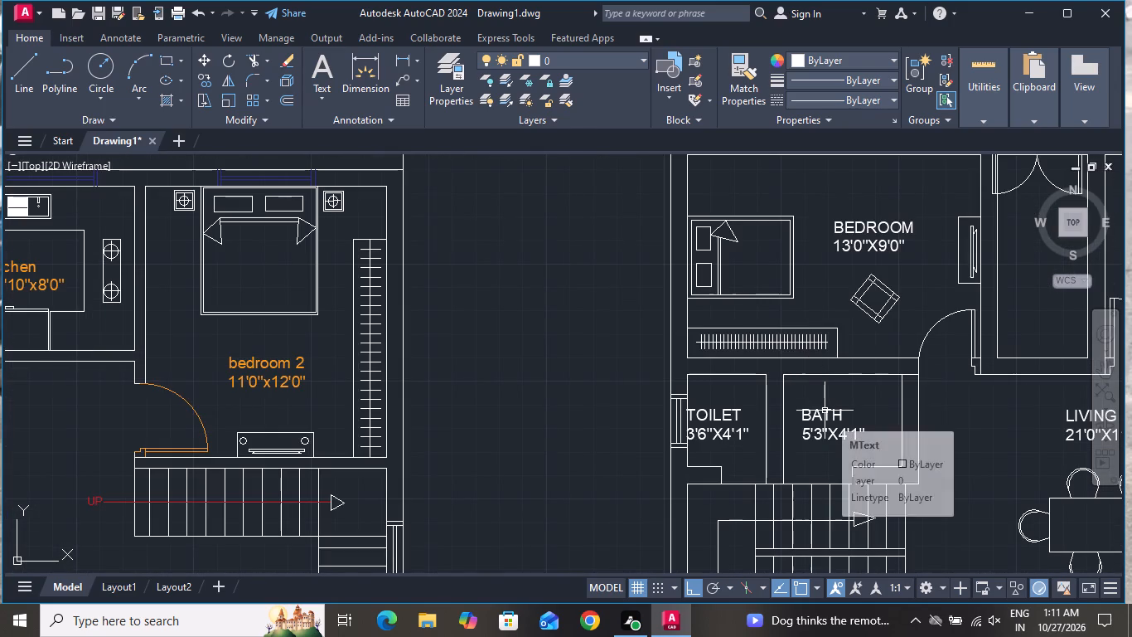
pyautogui.scroll(-1, 825, 411)
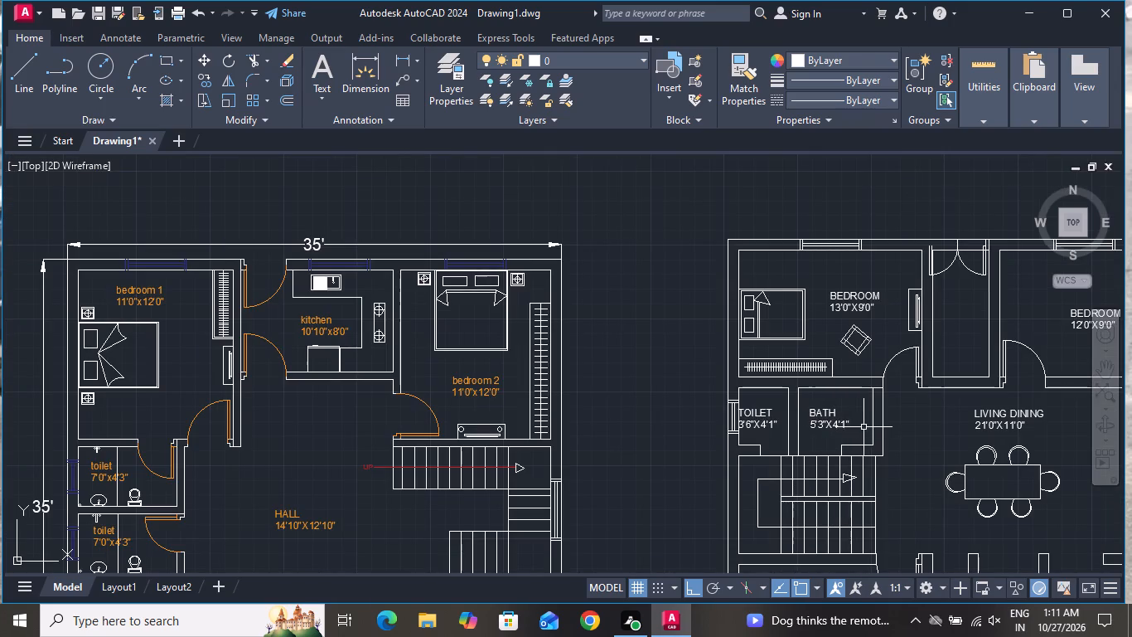
pyautogui.write('tp')
pyautogui.press('space')
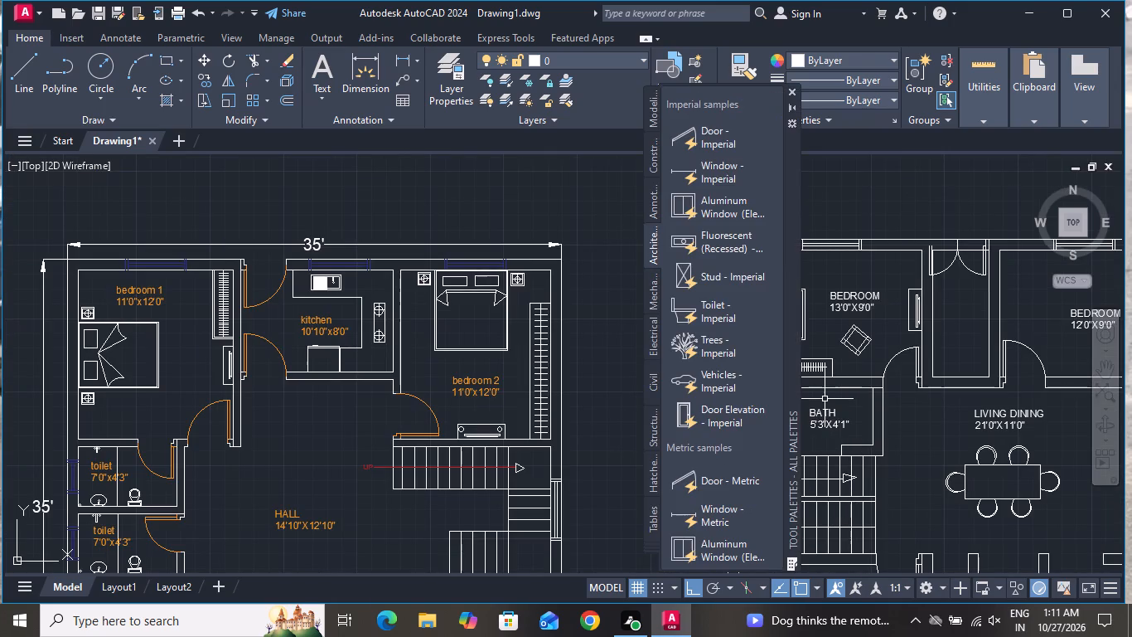
pyautogui.moveTo(712, 317); pyautogui.dragTo(638, 357)
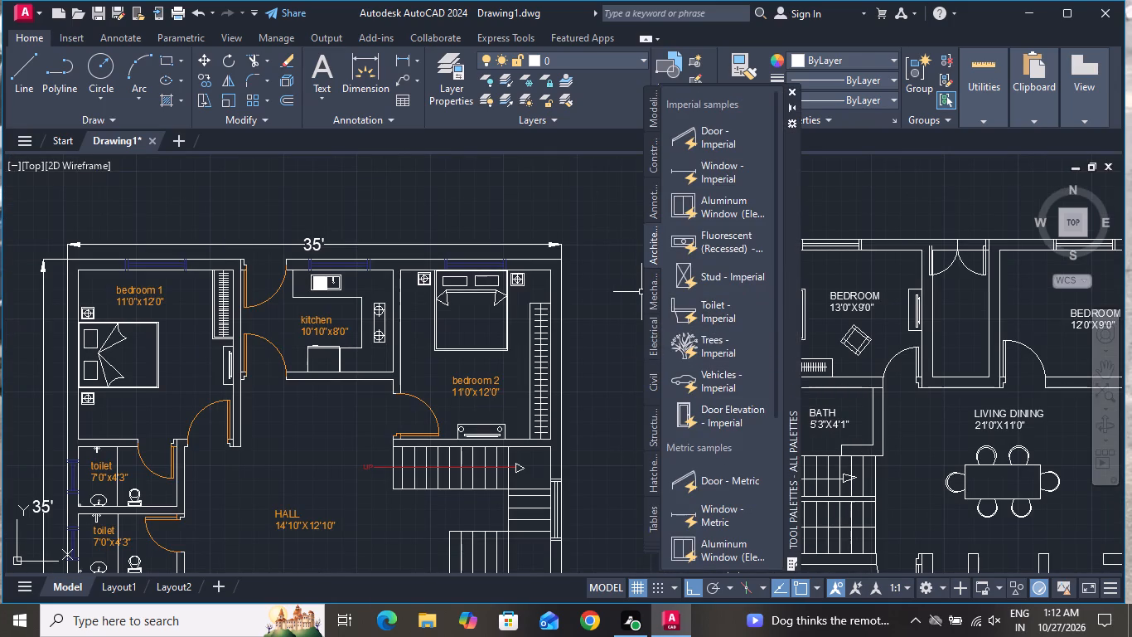
pyautogui.moveTo(638, 357); pyautogui.dragTo(604, 363)
pyautogui.click(795, 90)
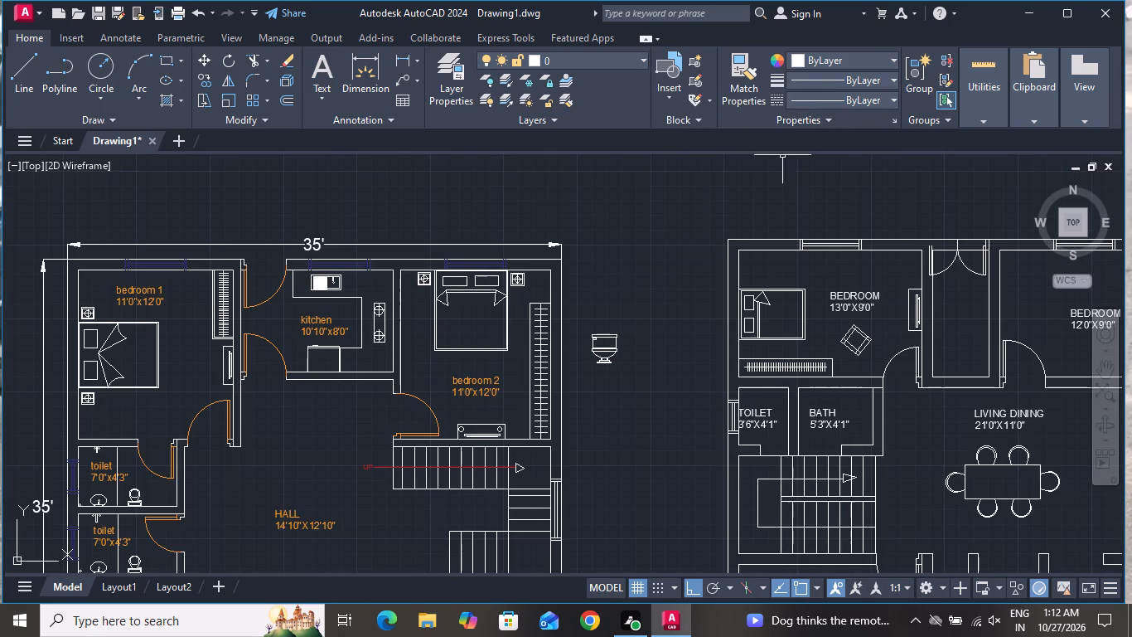
# Switch the inserted toilet block from its front elevation to its plan view.
pyautogui.scroll(1, 578, 369)
pyautogui.click(621, 342)
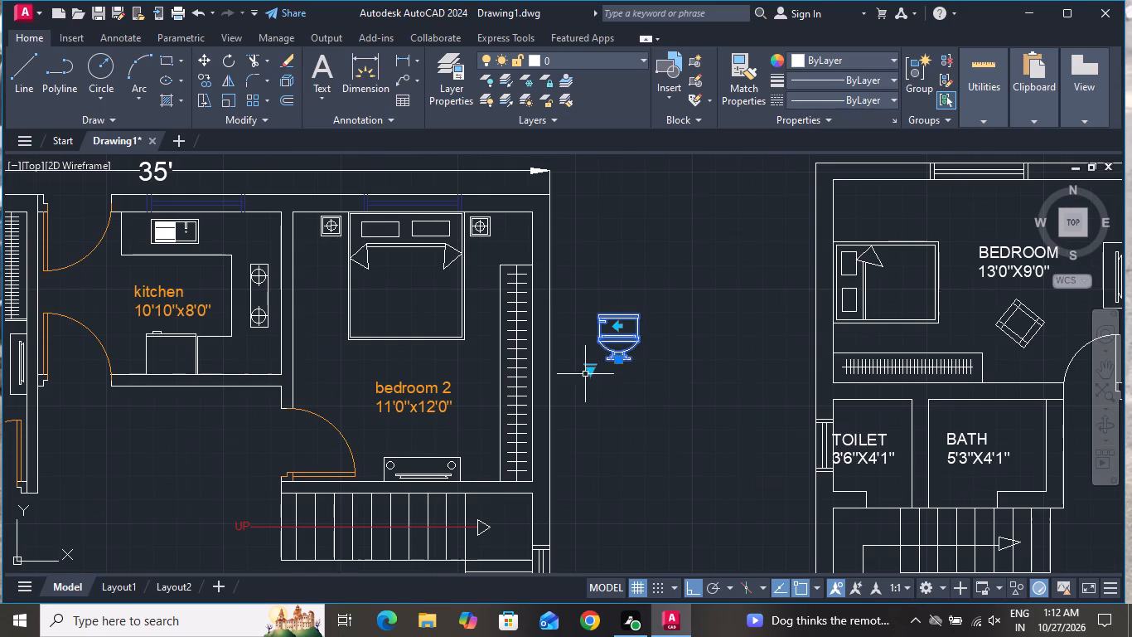
pyautogui.click(593, 364)
pyautogui.click(591, 369)
pyautogui.click(591, 369)
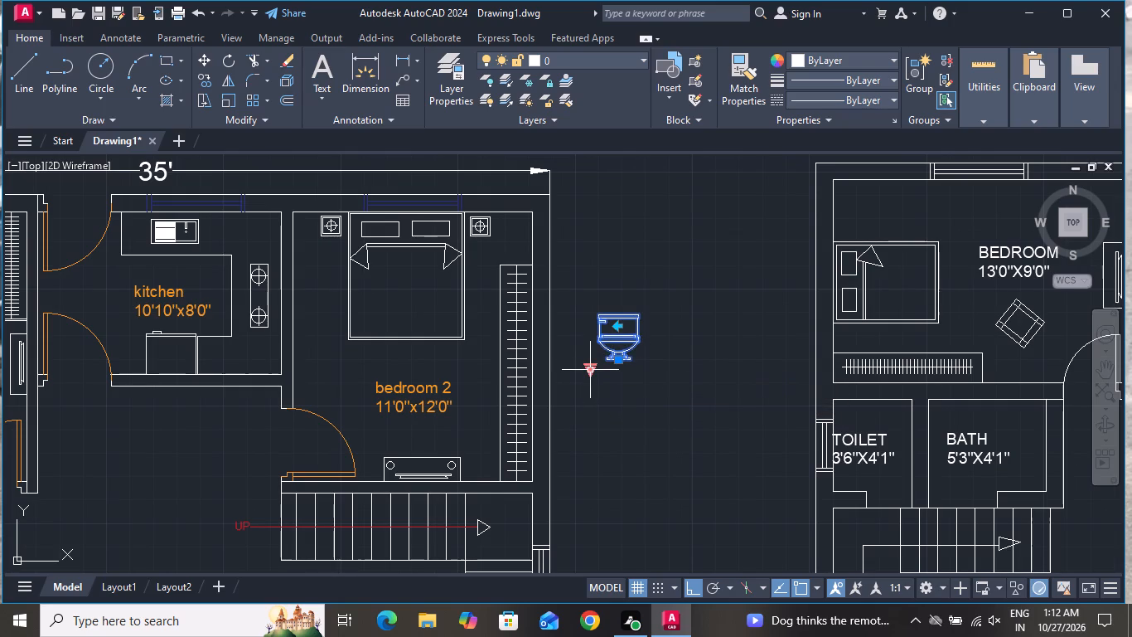
pyautogui.click(592, 372)
pyautogui.click(651, 452)
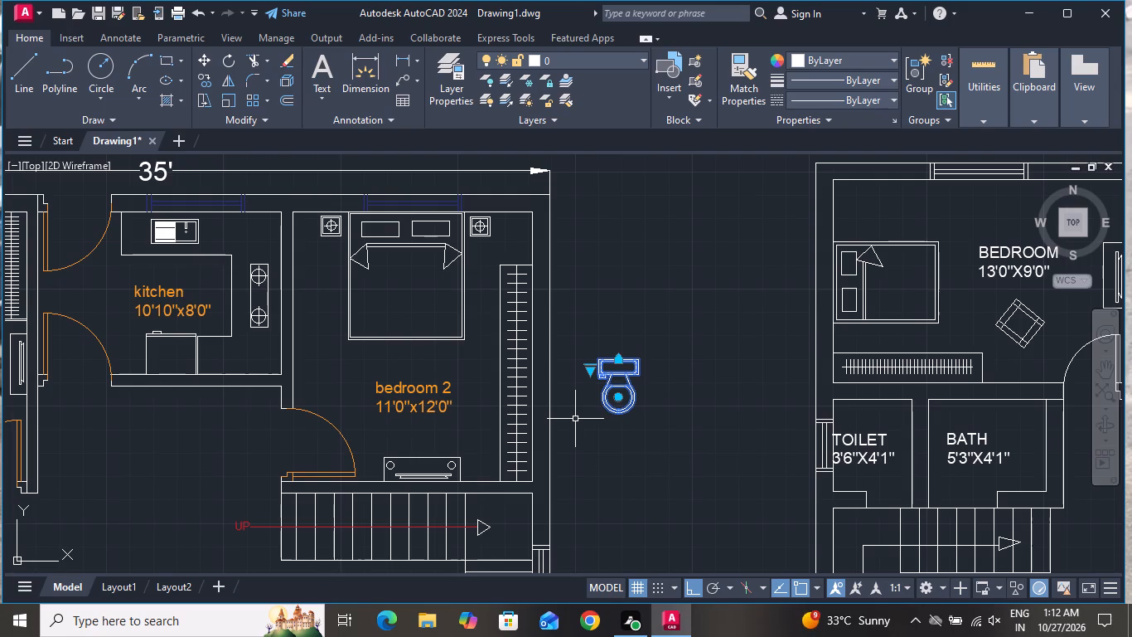
# Move the toilet block into the room labelled TOILET, placing its tank against the room's north wall.
pyautogui.click(207, 56)
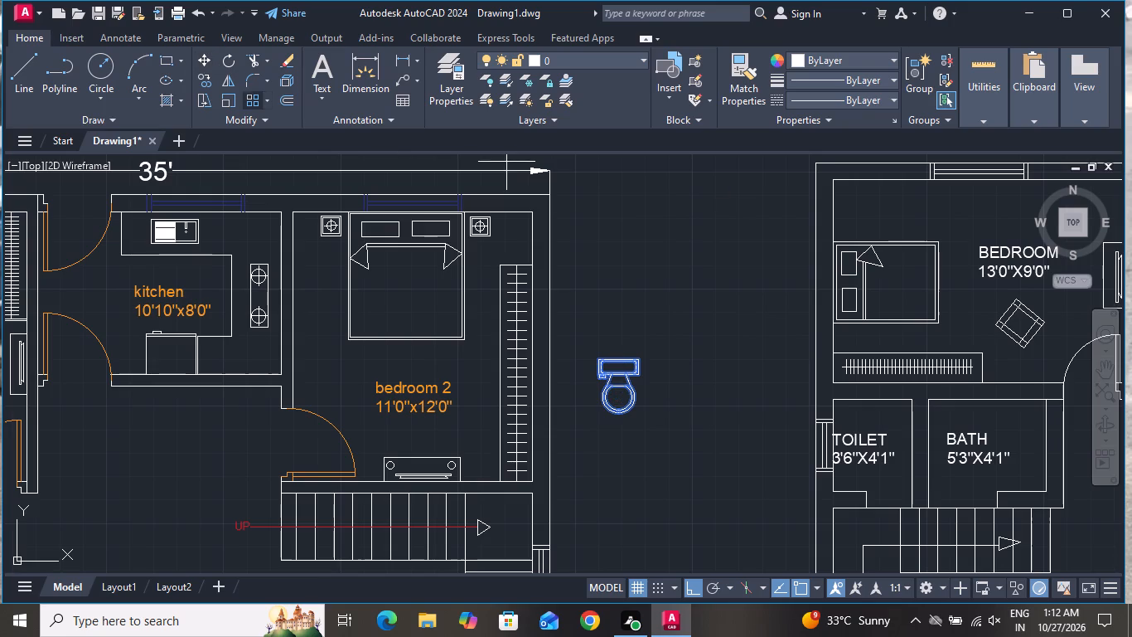
pyautogui.click(622, 362)
pyautogui.scroll(-2, 561, 260)
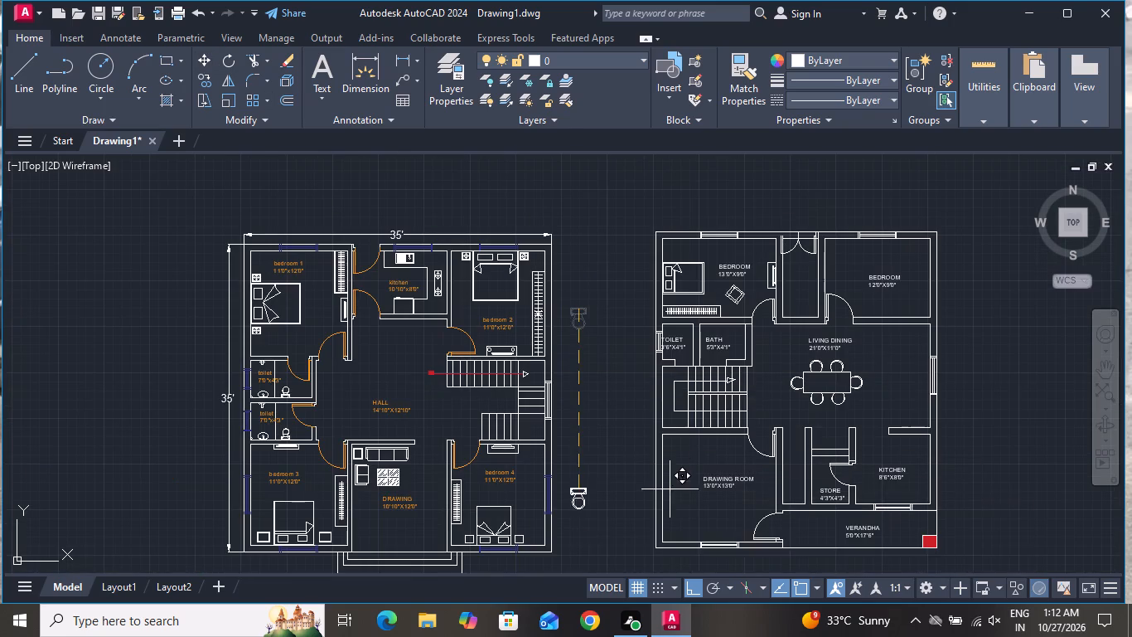
pyautogui.click(696, 596)
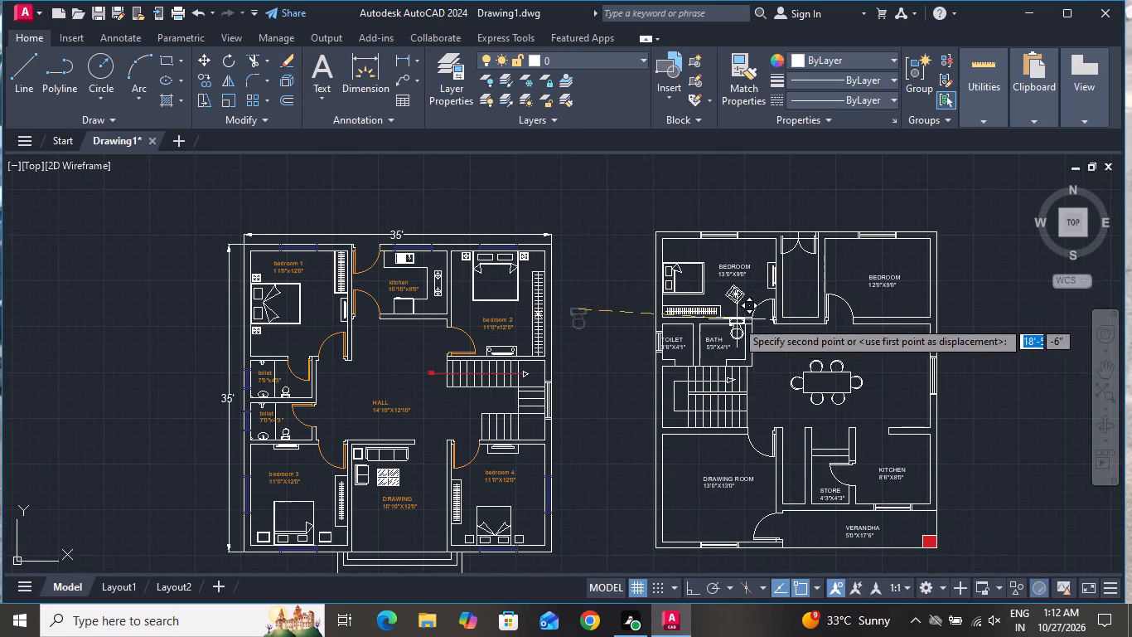
pyautogui.scroll(5, 706, 333)
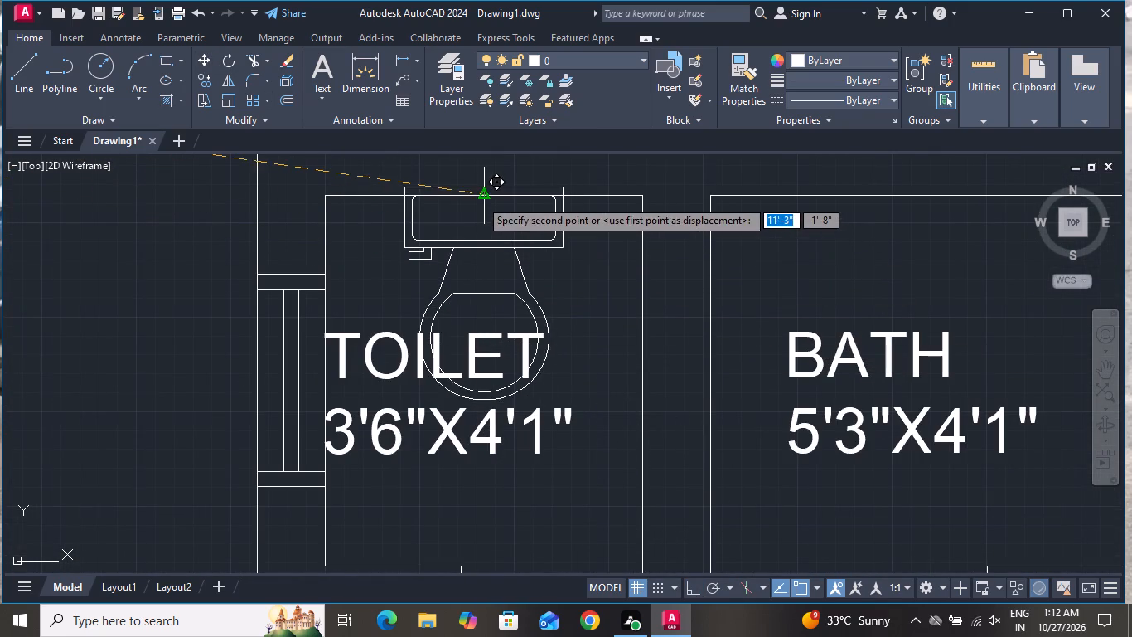
pyautogui.click(475, 205)
pyautogui.scroll(-1, 492, 264)
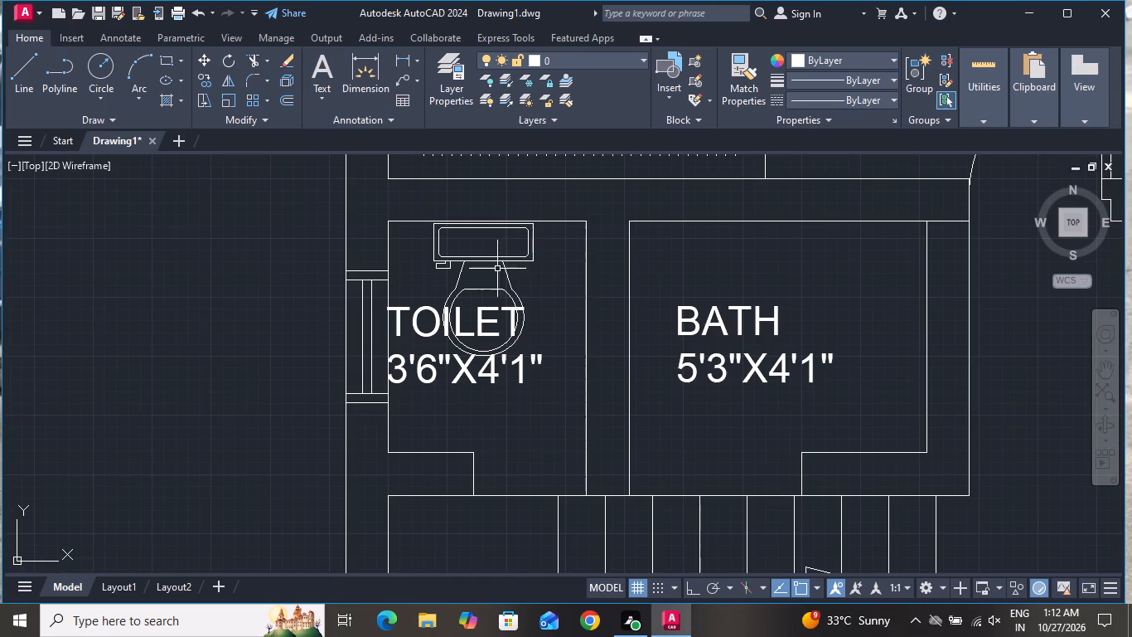
# Move the TOILET 3'6"X4'1" label south-east so it sits just below the toilet fixture.
pyautogui.click(433, 358)
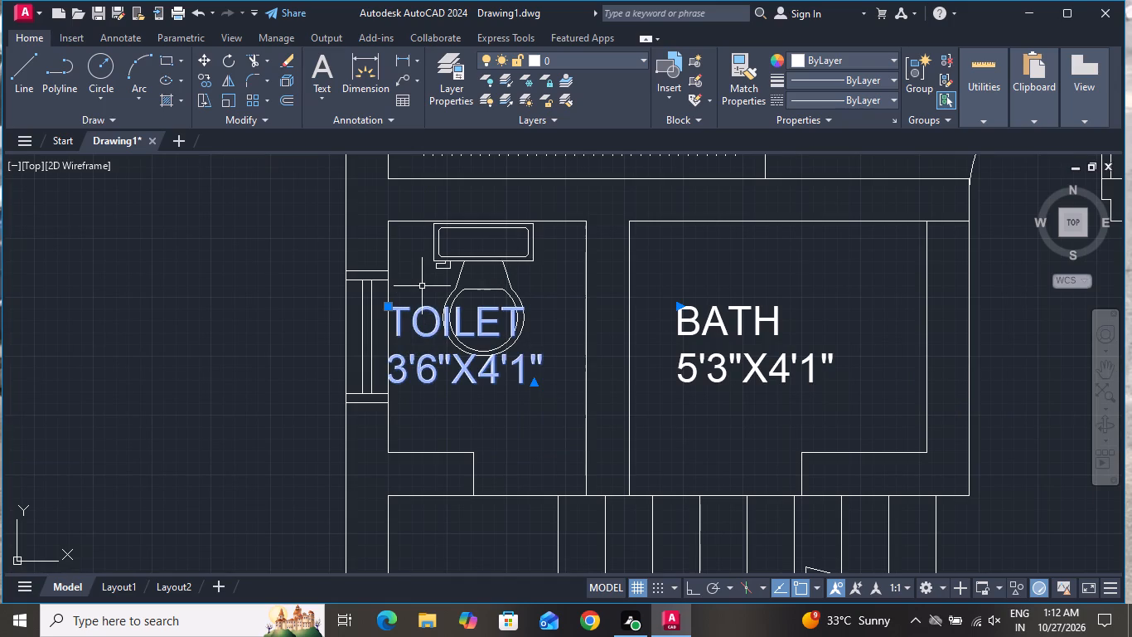
pyautogui.click(199, 56)
pyautogui.click(444, 359)
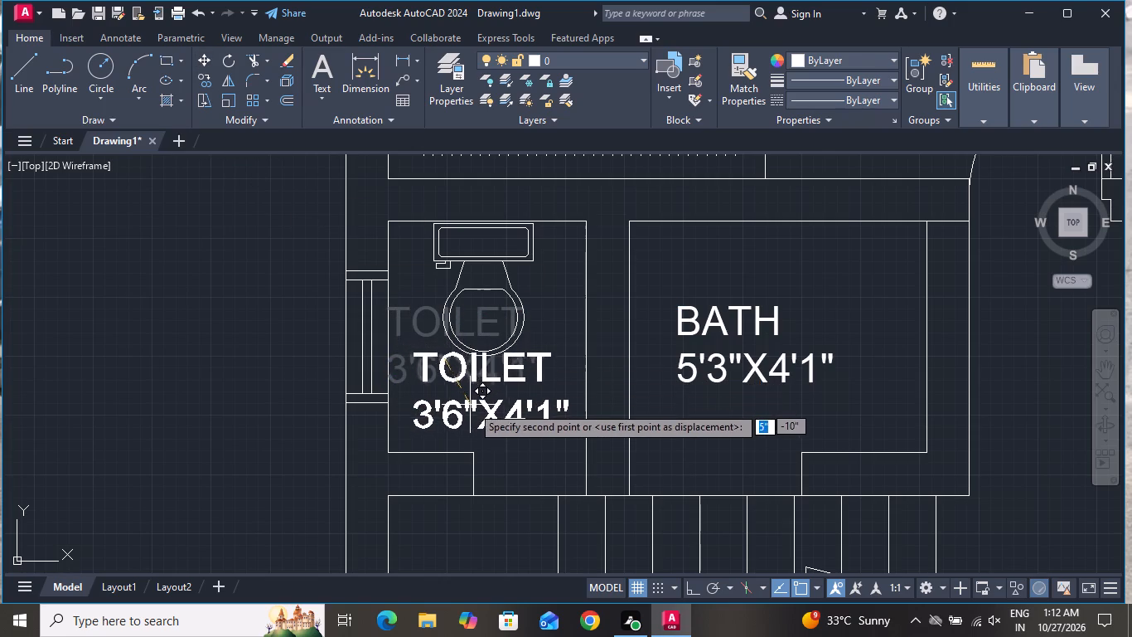
pyautogui.click(474, 411)
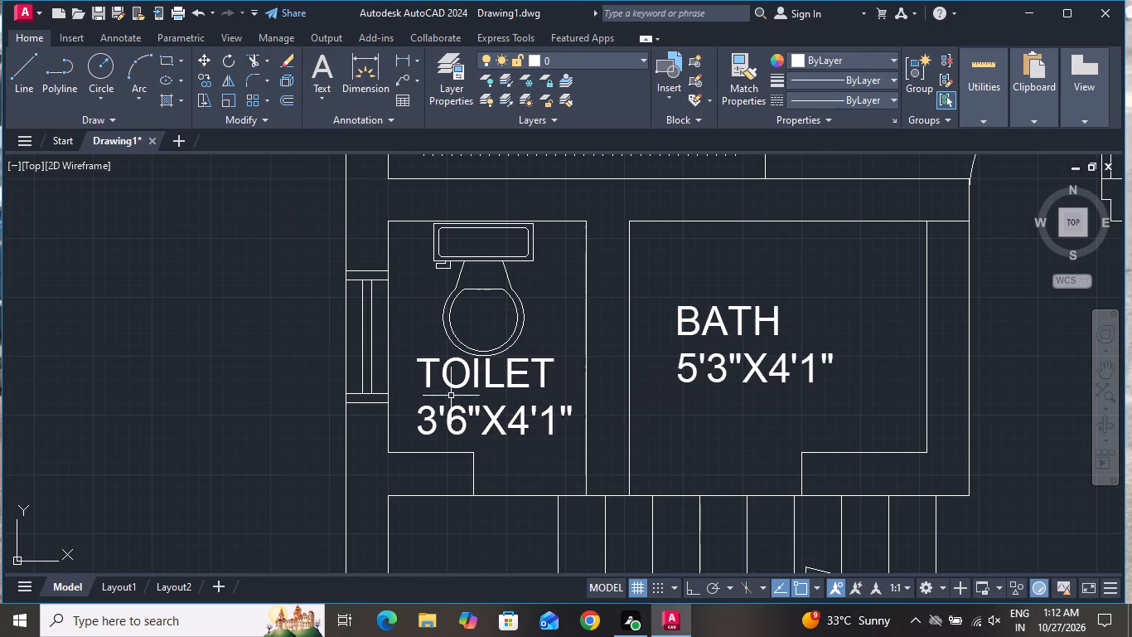
# Draw a rectangle about 5'-1" by 1'-10" for a sofa seat in the north-east corner of the living dining room.
pyautogui.scroll(-3, 452, 396)
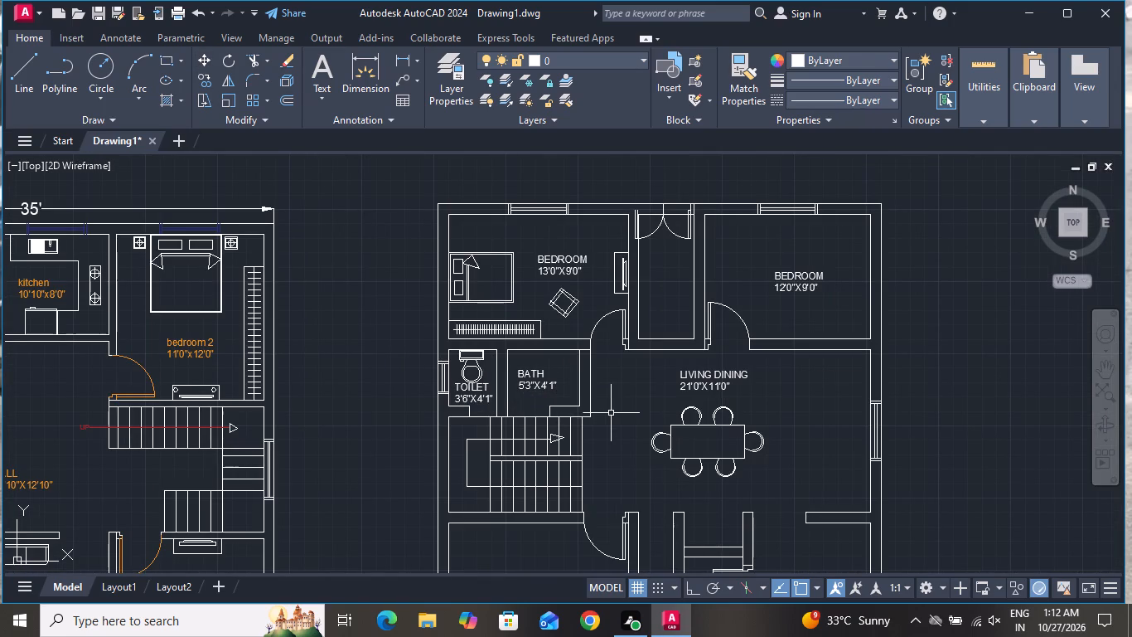
pyautogui.scroll(-1, 593, 406)
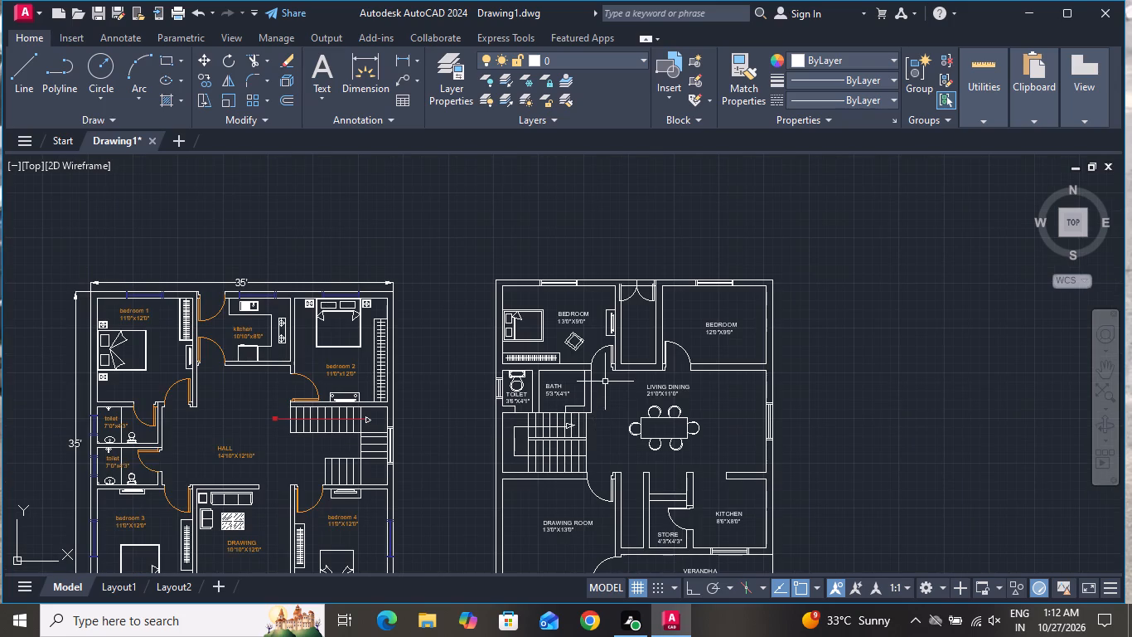
pyautogui.click(165, 59)
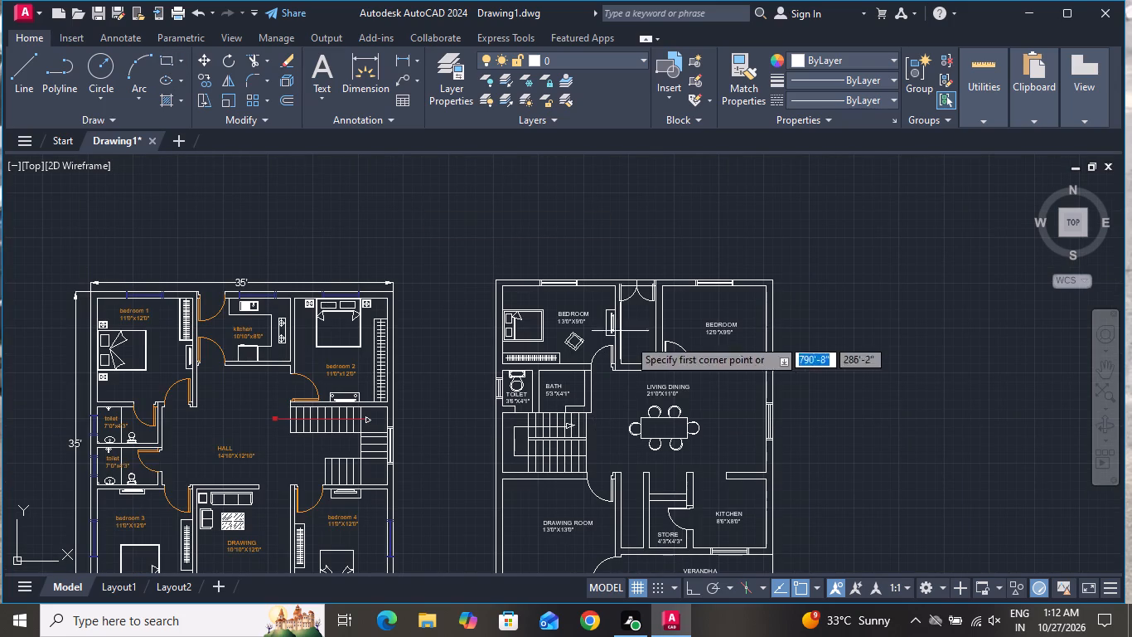
pyautogui.scroll(3, 728, 396)
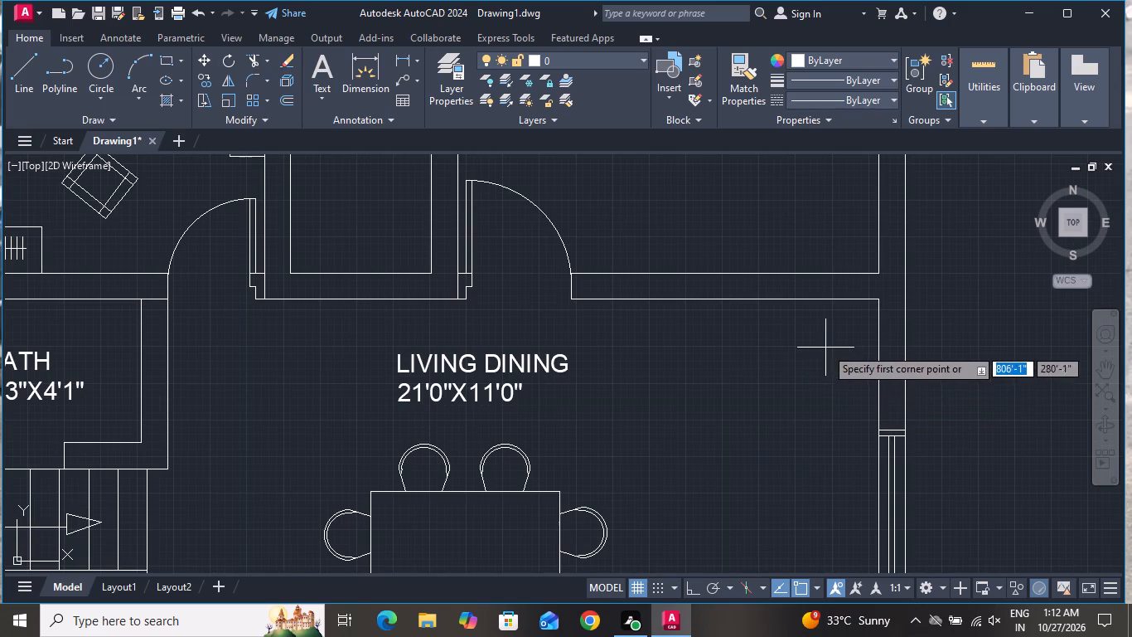
pyautogui.click(828, 344)
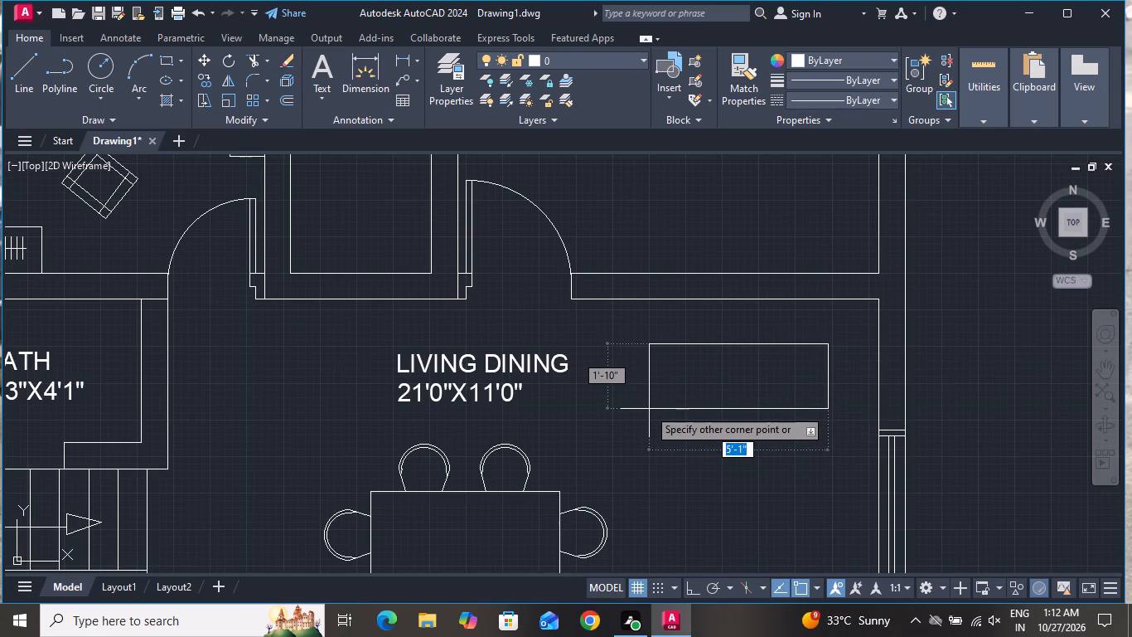
pyautogui.click(648, 412)
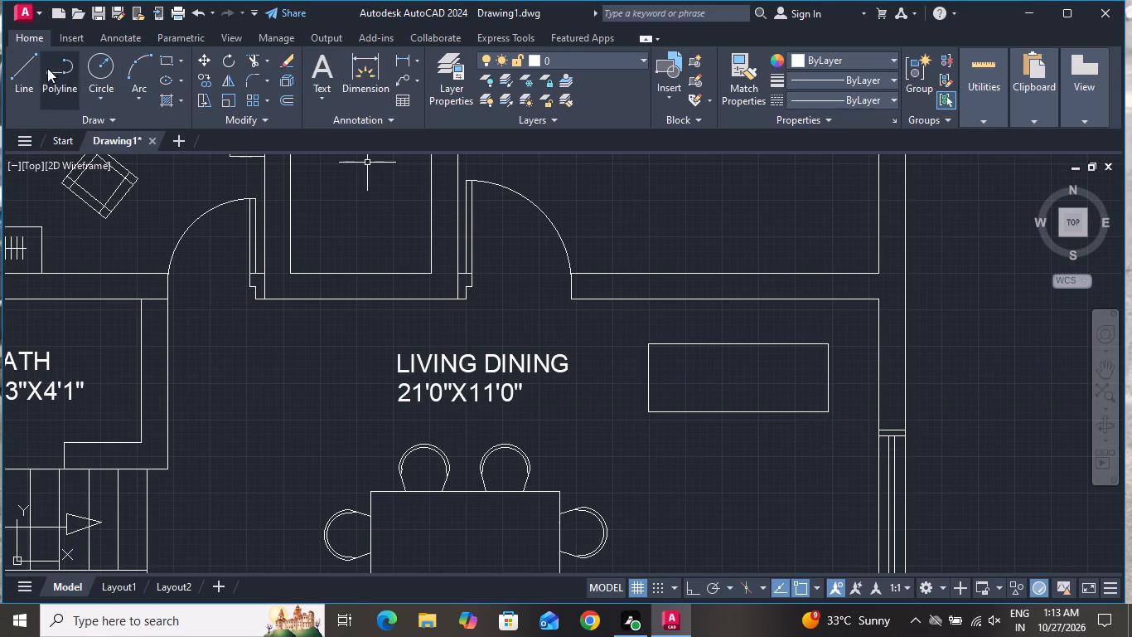
# Draw two vertical lines across the sofa rectangle to divide it into three seats.
pyautogui.click(35, 83)
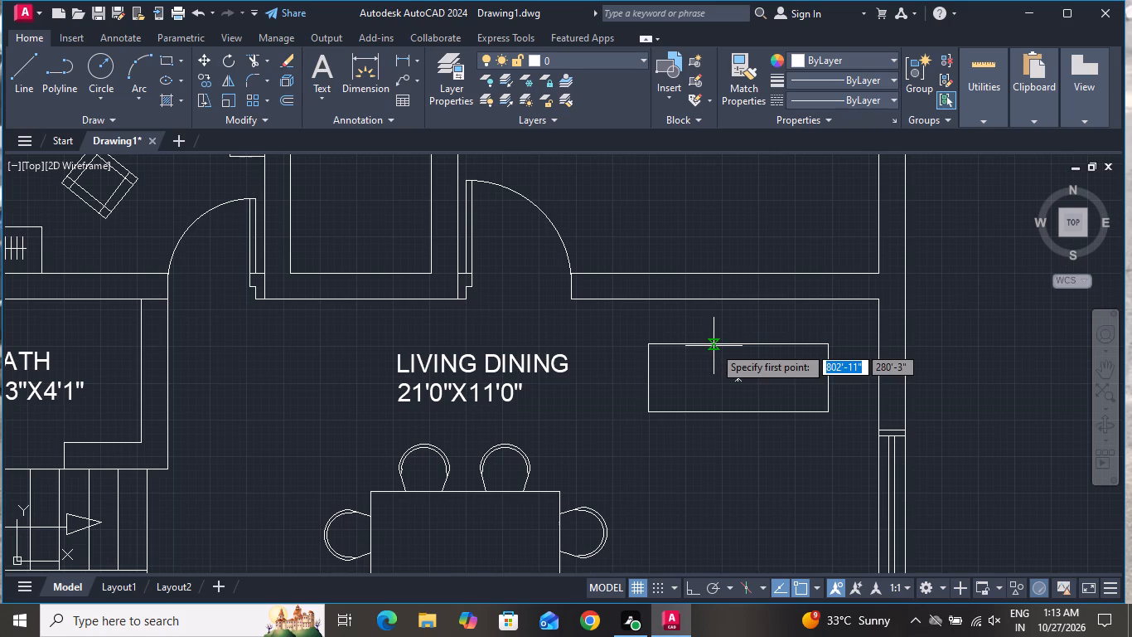
pyautogui.click(714, 346)
pyautogui.click(717, 412)
pyautogui.rightClick(720, 414)
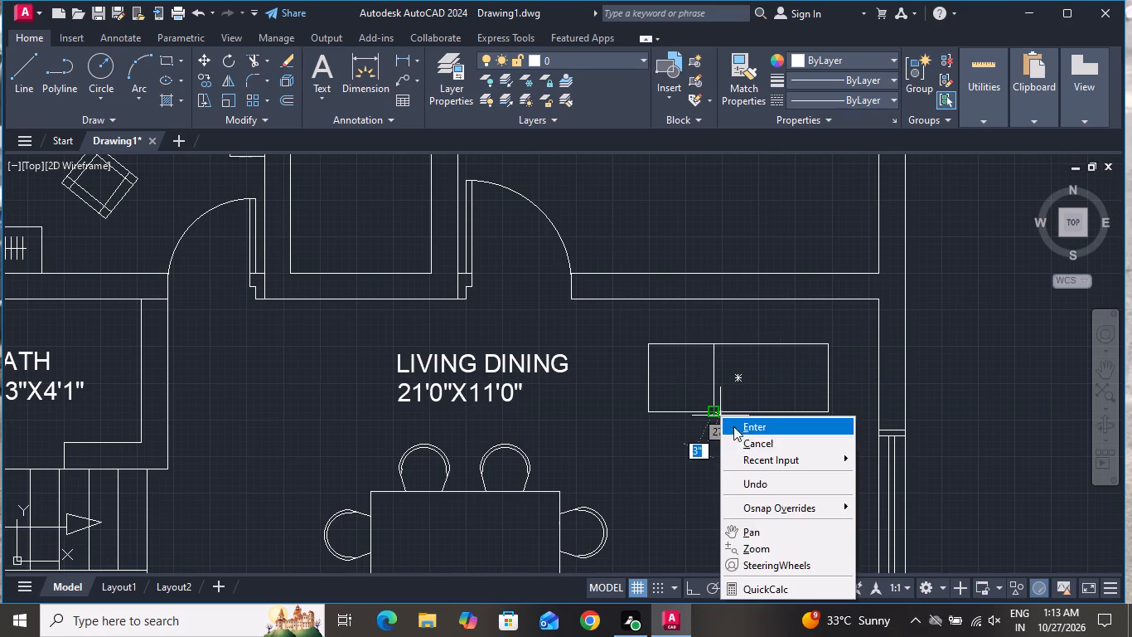
pyautogui.click(747, 445)
pyautogui.click(19, 76)
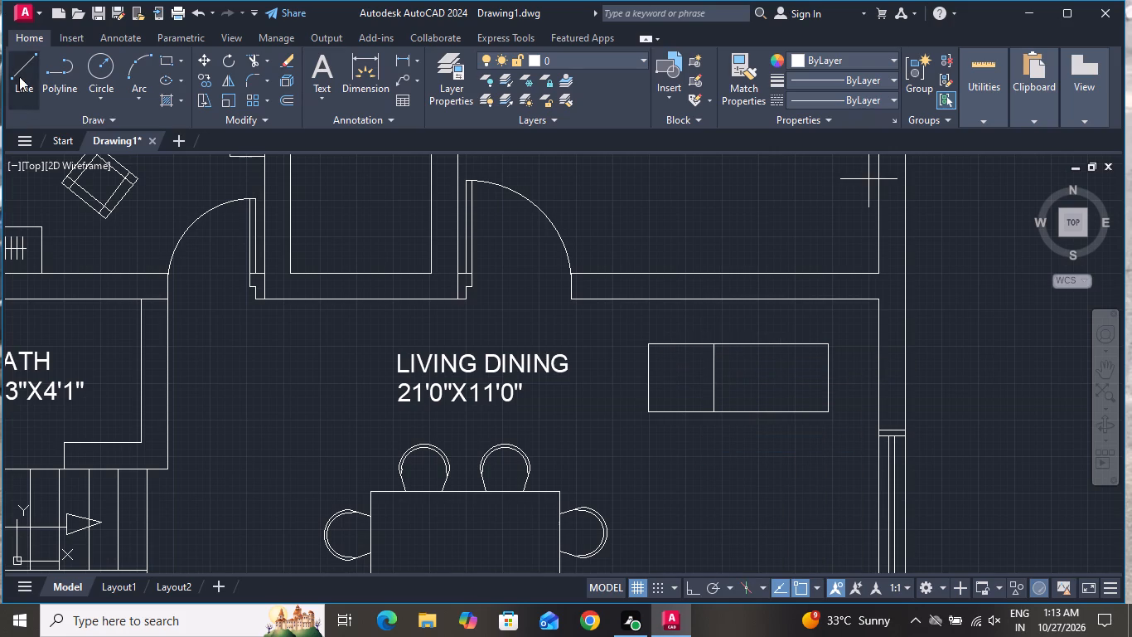
pyautogui.click(775, 344)
pyautogui.click(771, 413)
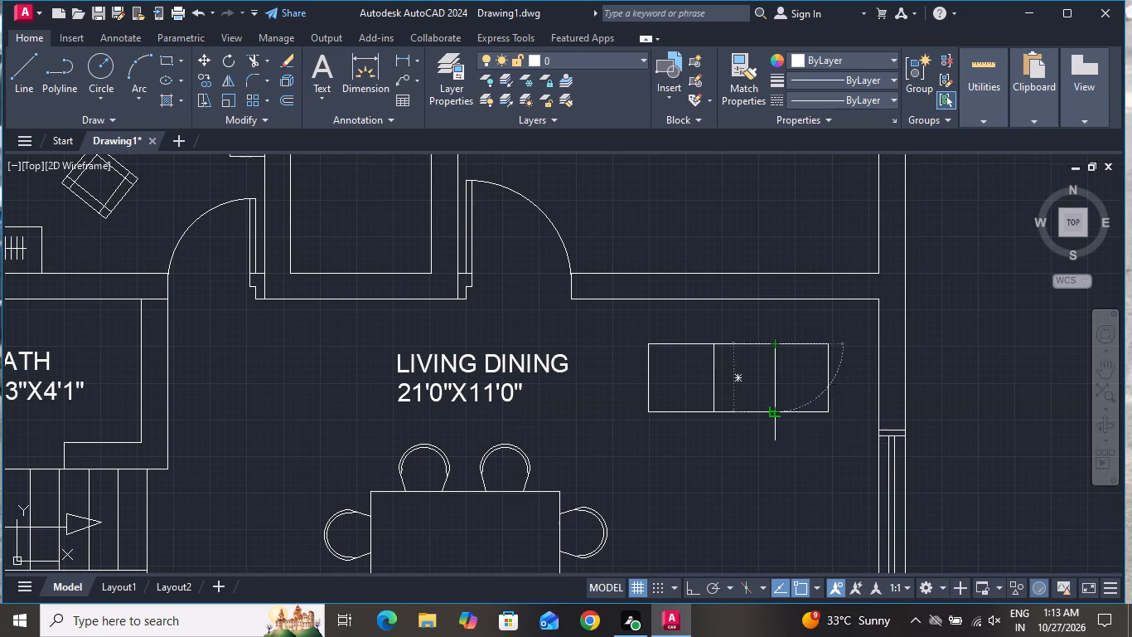
pyautogui.rightClick(775, 411)
pyautogui.click(797, 434)
# Draw a thin backrest rectangle along the full north edge of the sofa seats.
pyautogui.scroll(1, 798, 399)
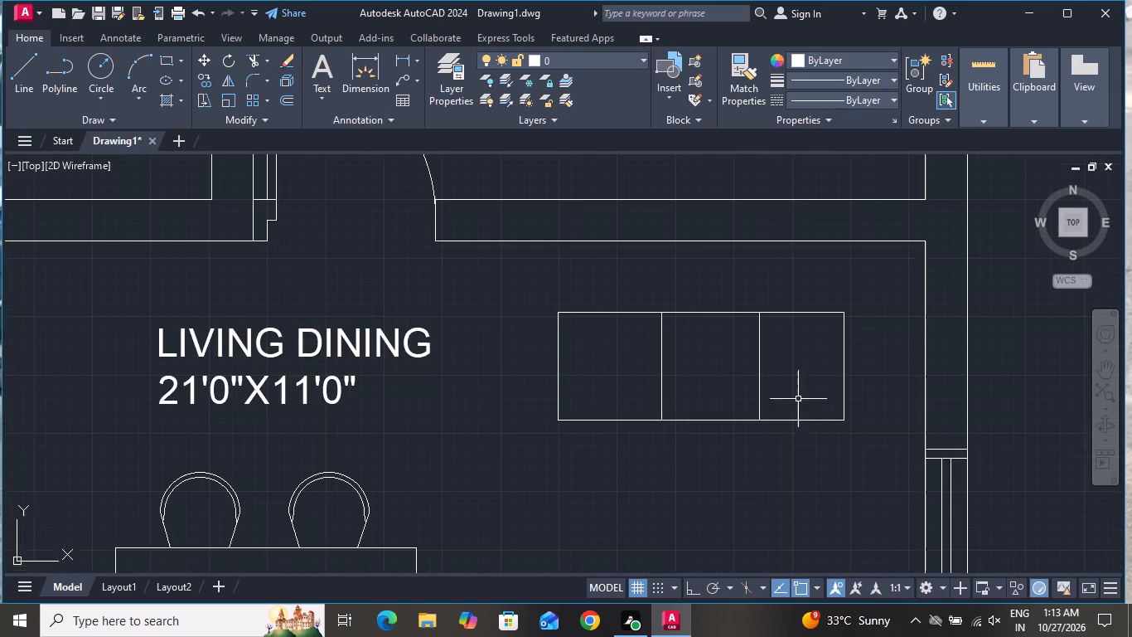
pyautogui.scroll(1, 798, 399)
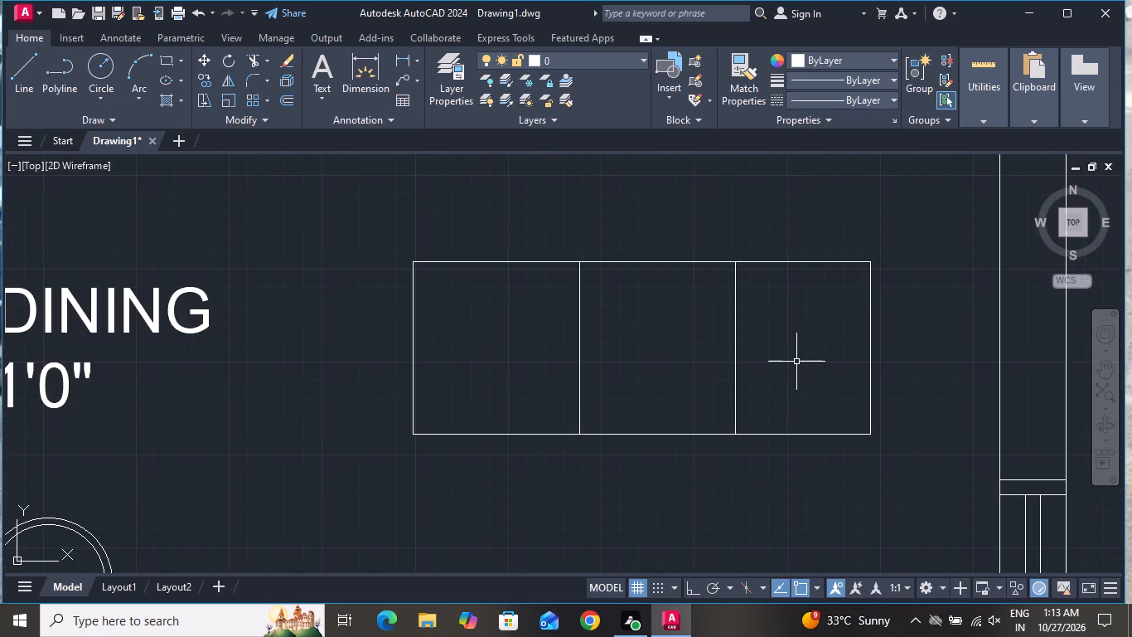
pyautogui.click(158, 56)
pyautogui.click(412, 261)
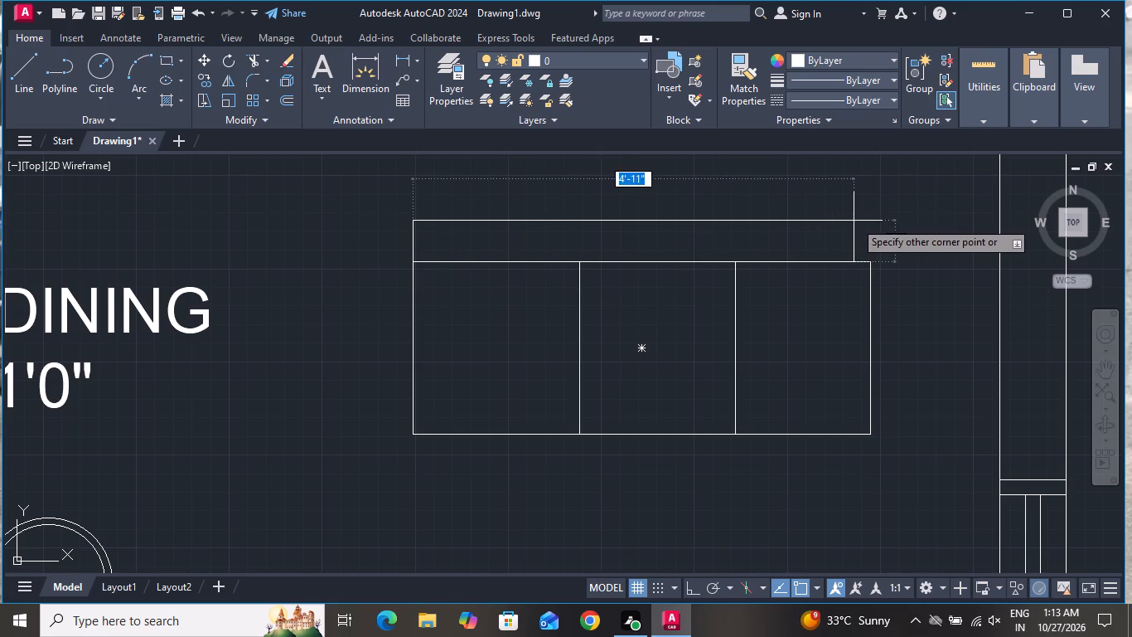
pyautogui.click(870, 223)
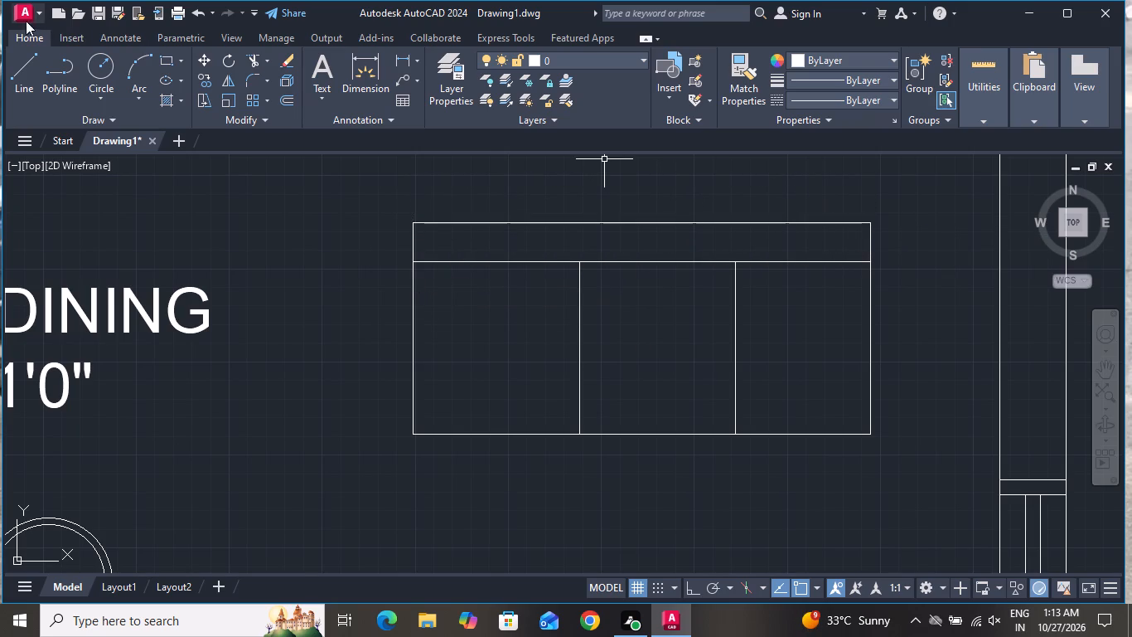
# Draw a narrow armrest rectangle down the sofa's west side, from the backrest's outer corner to just short of the seat front.
pyautogui.click(166, 61)
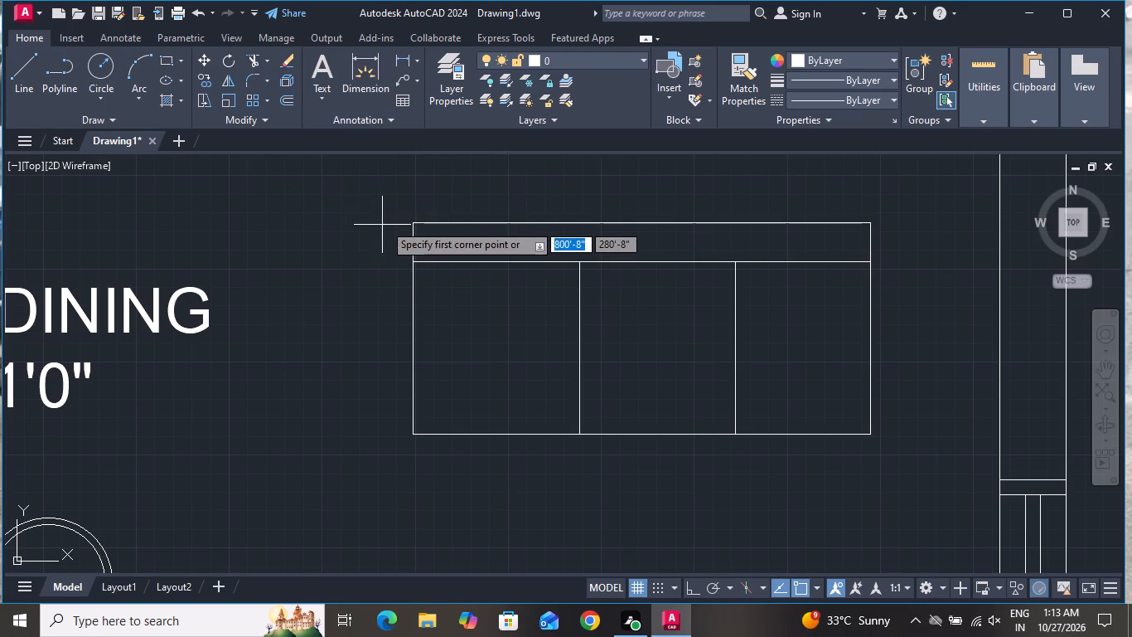
pyautogui.click(410, 223)
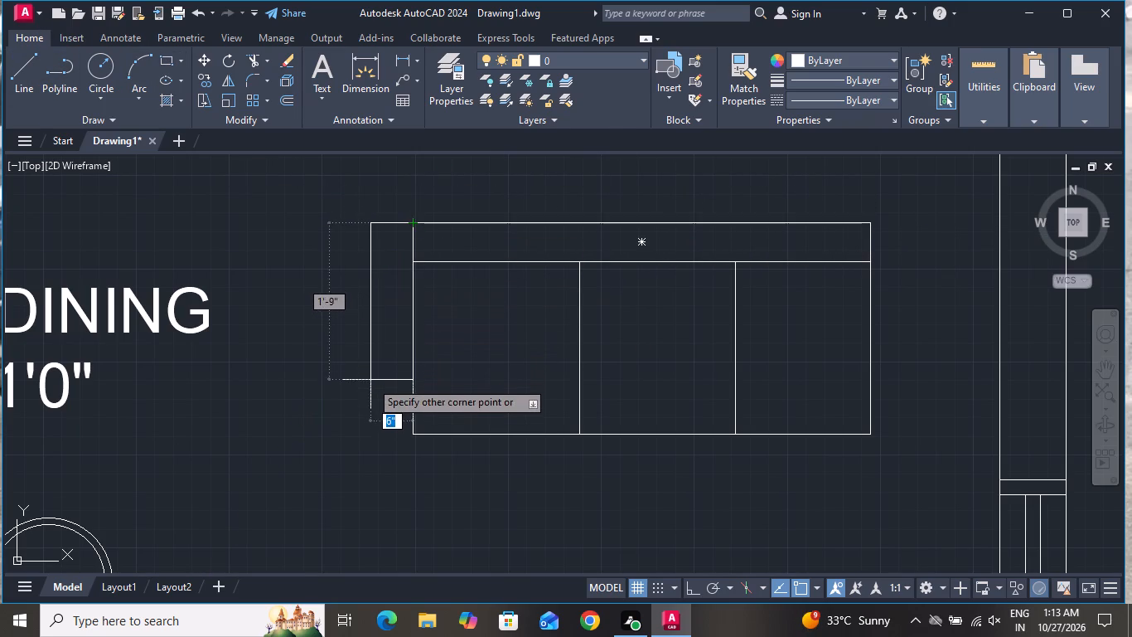
pyautogui.click(376, 418)
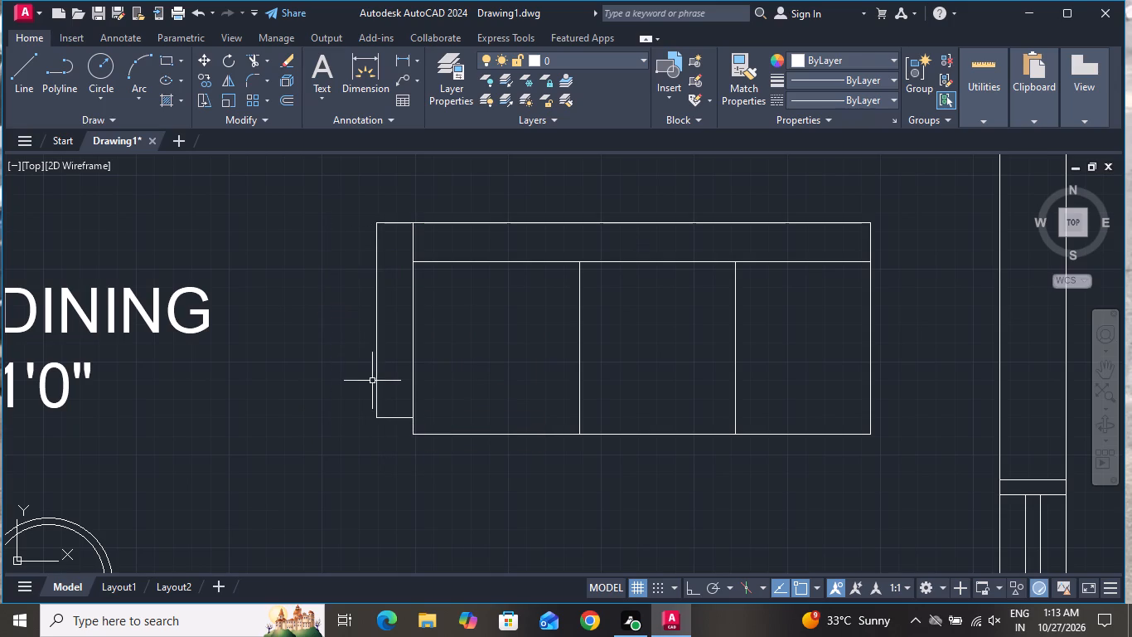
# Copy the west armrest to the sofa's east side, aligned with the backrest's outer corner.
pyautogui.click(373, 381)
pyautogui.click(384, 369)
pyautogui.click(383, 360)
pyautogui.click(368, 369)
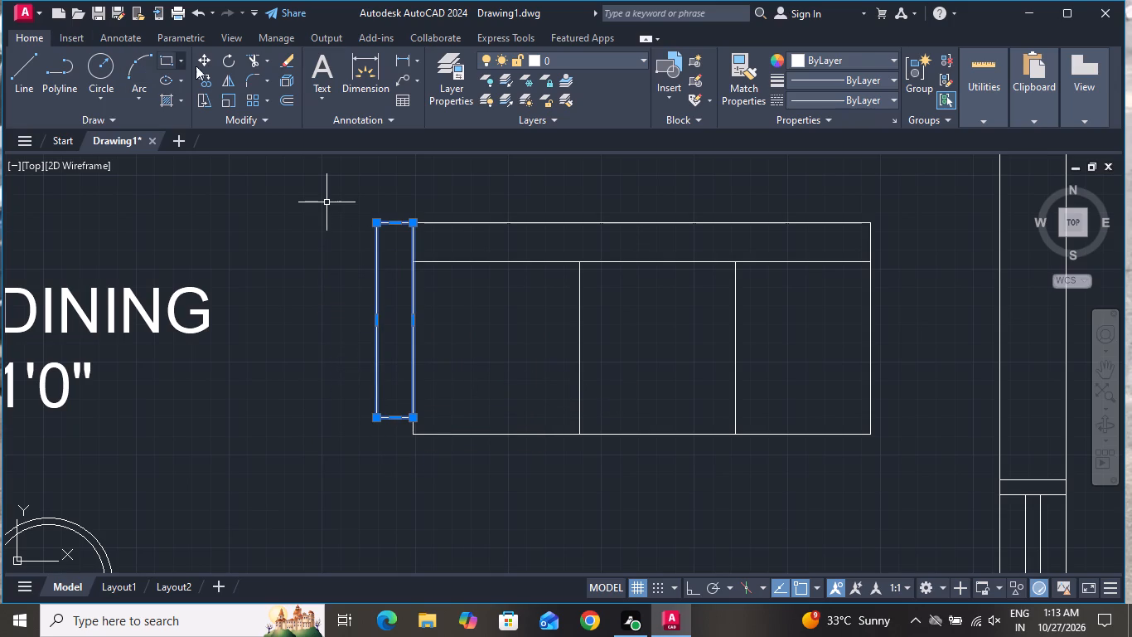
pyautogui.click(208, 83)
pyautogui.click(374, 221)
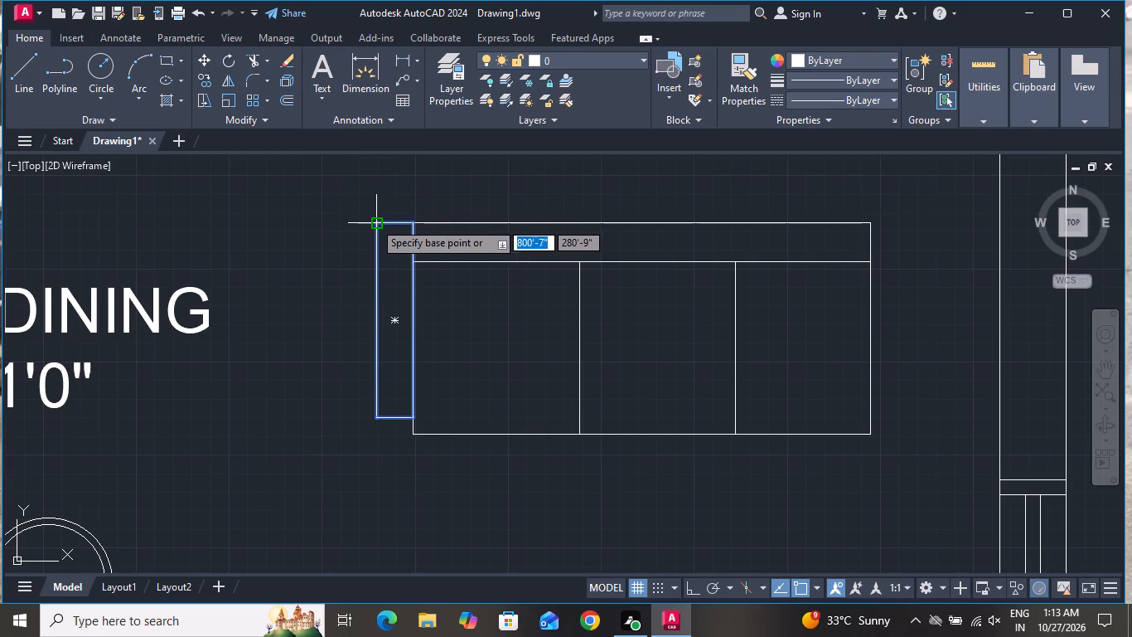
pyautogui.click(872, 216)
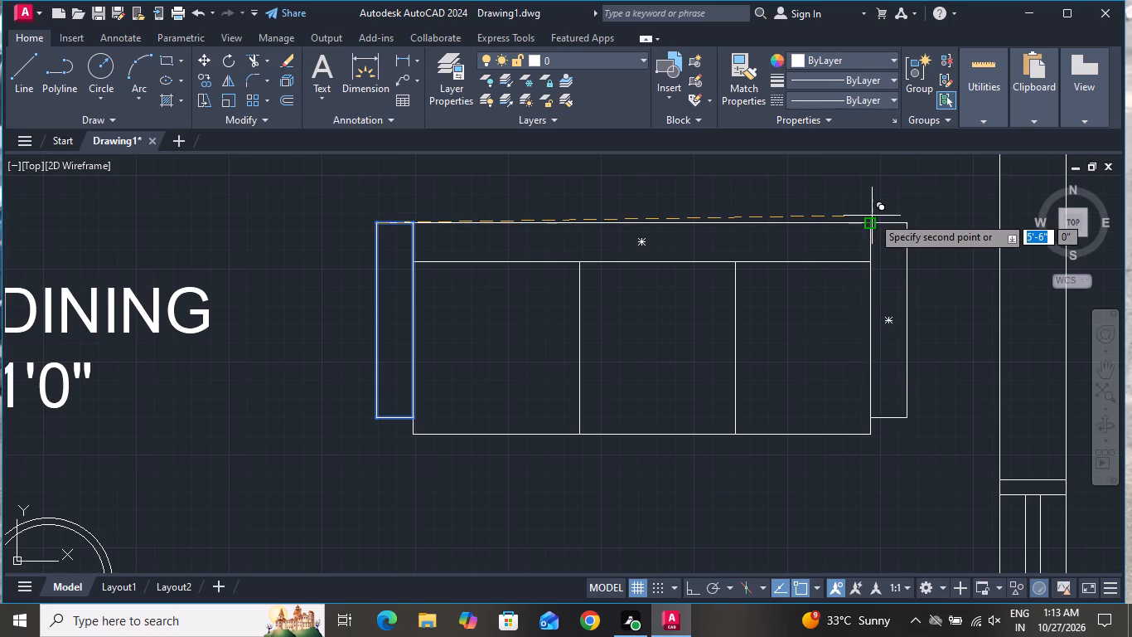
pyautogui.rightClick(768, 289)
pyautogui.click(782, 323)
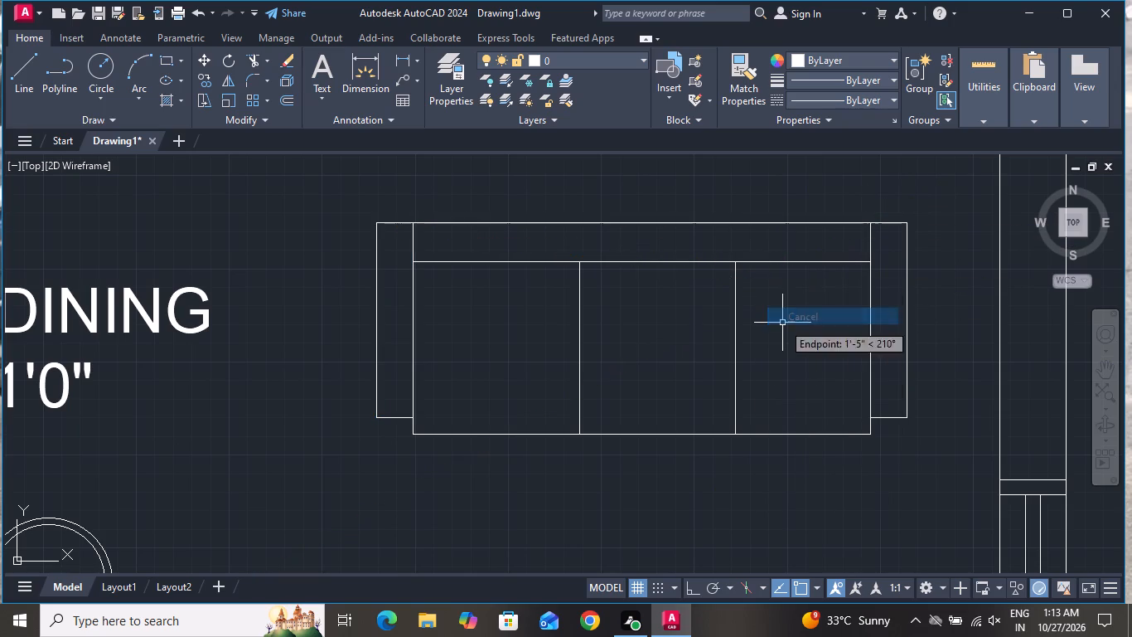
# Trim the edges between the backrest and both armrests so they form one continuous sofa frame.
pyautogui.scroll(-1, 824, 274)
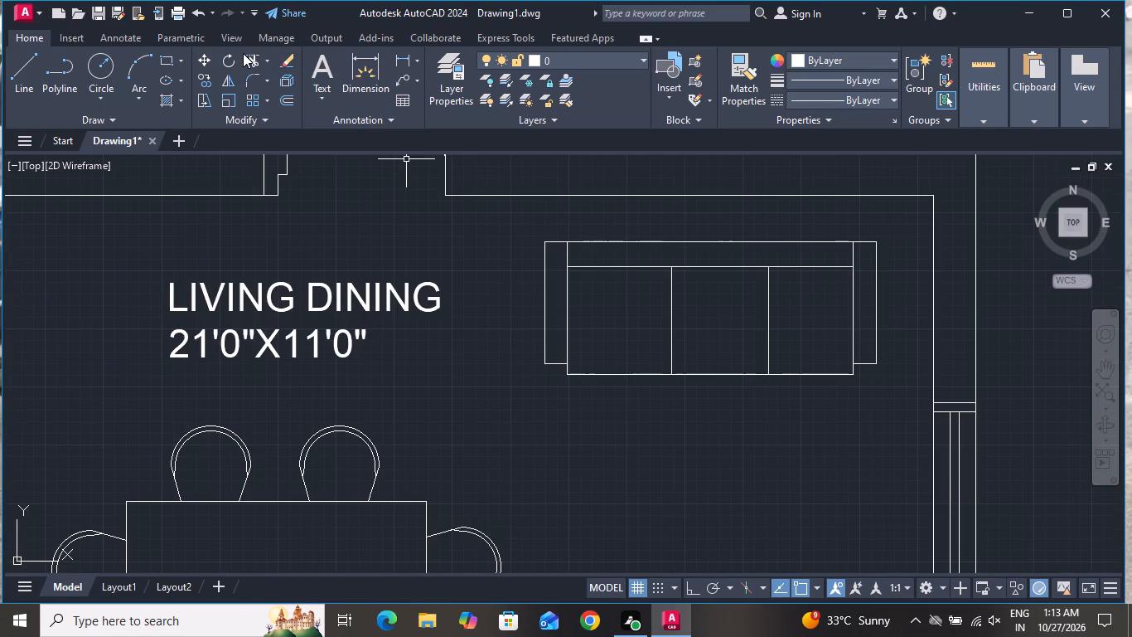
pyautogui.click(252, 56)
pyautogui.click(559, 257)
pyautogui.click(582, 254)
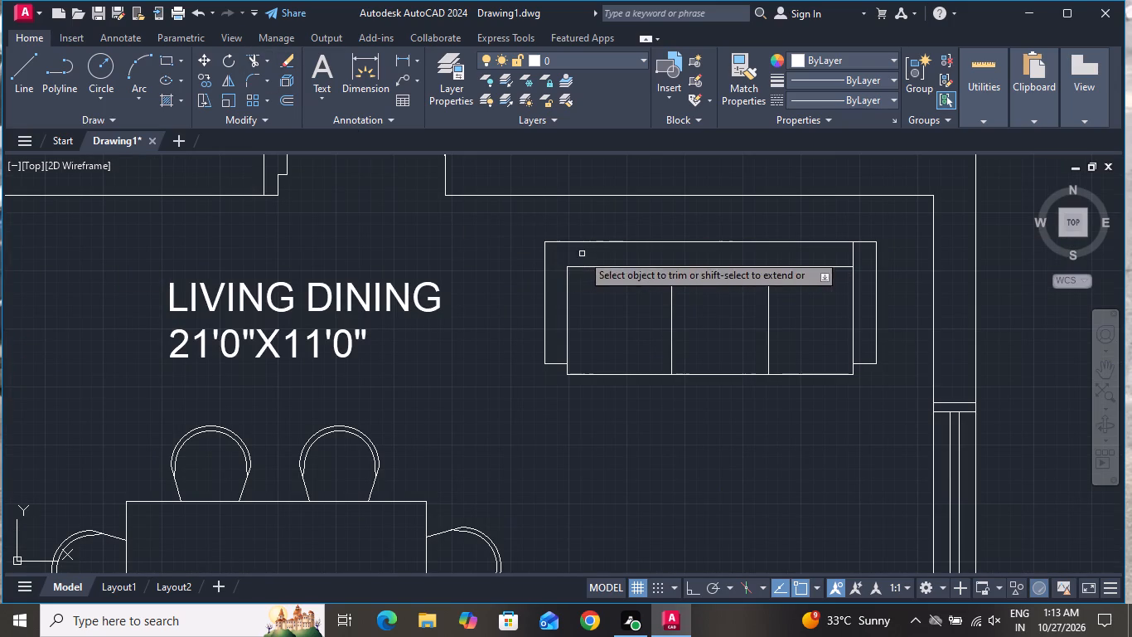
pyautogui.scroll(2, 867, 258)
pyautogui.moveTo(853, 246); pyautogui.dragTo(844, 248)
pyautogui.click(815, 253)
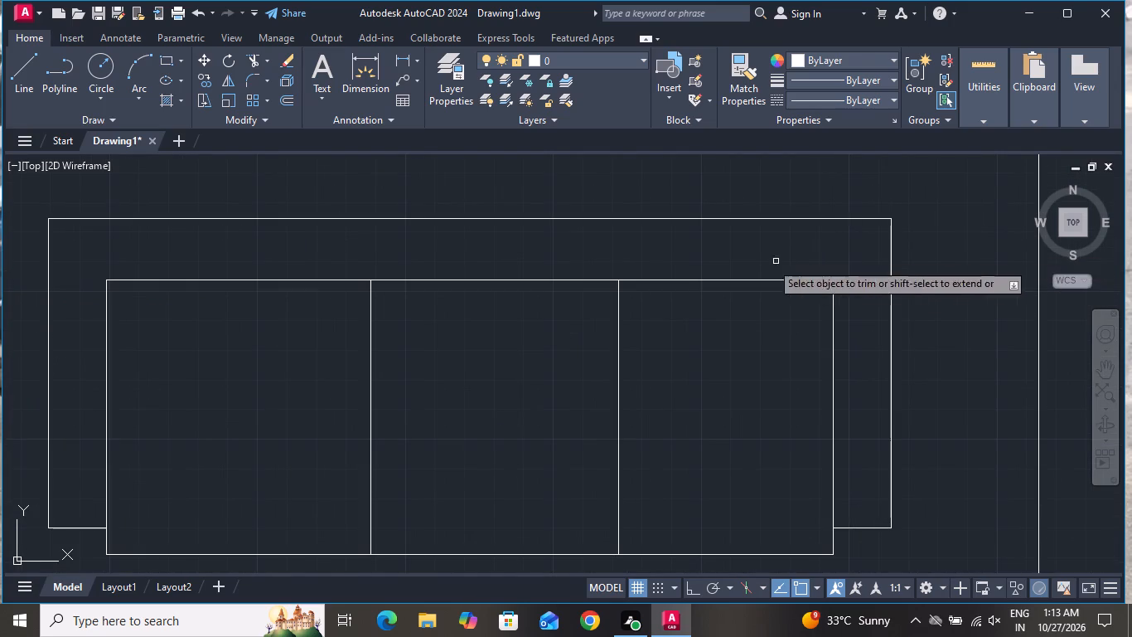
pyautogui.rightClick(707, 329)
pyautogui.click(731, 355)
# Draw a small, slightly tilted four-sided polygon cushion with a radius of about 5" on the sofa's west seat.
pyautogui.scroll(-2, 646, 338)
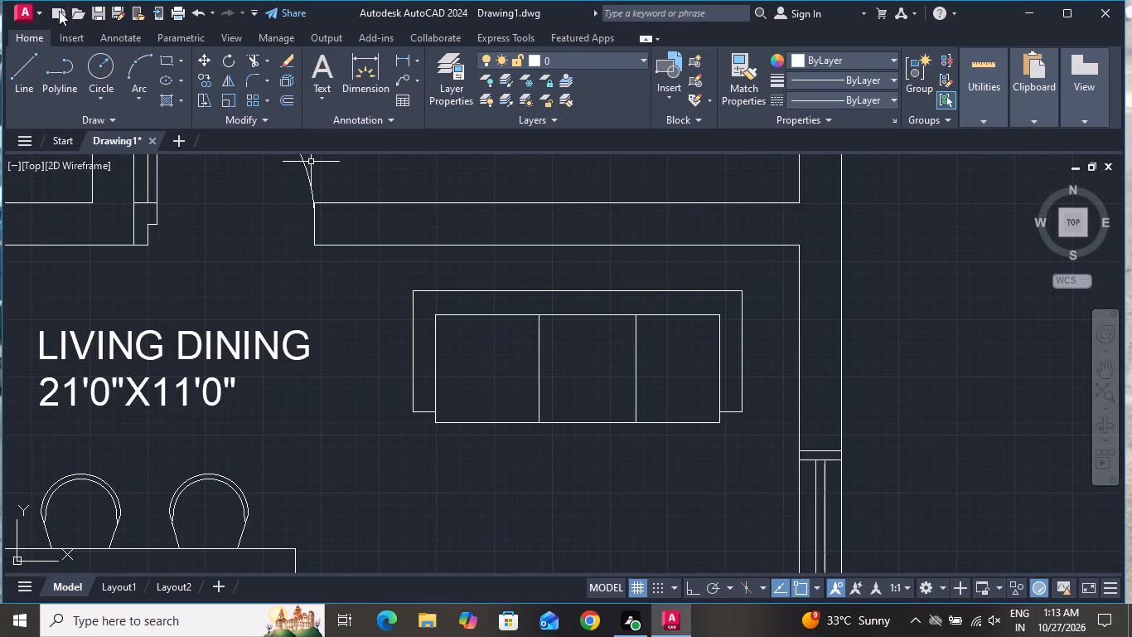
pyautogui.click(182, 57)
pyautogui.click(188, 122)
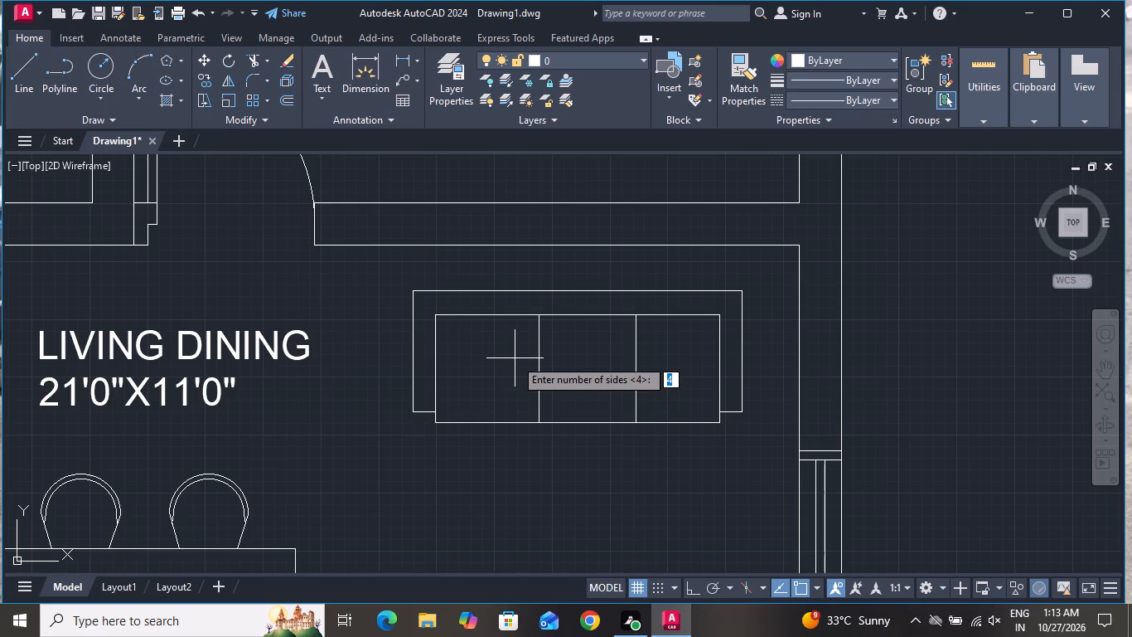
pyautogui.write('4')
pyautogui.press('space')
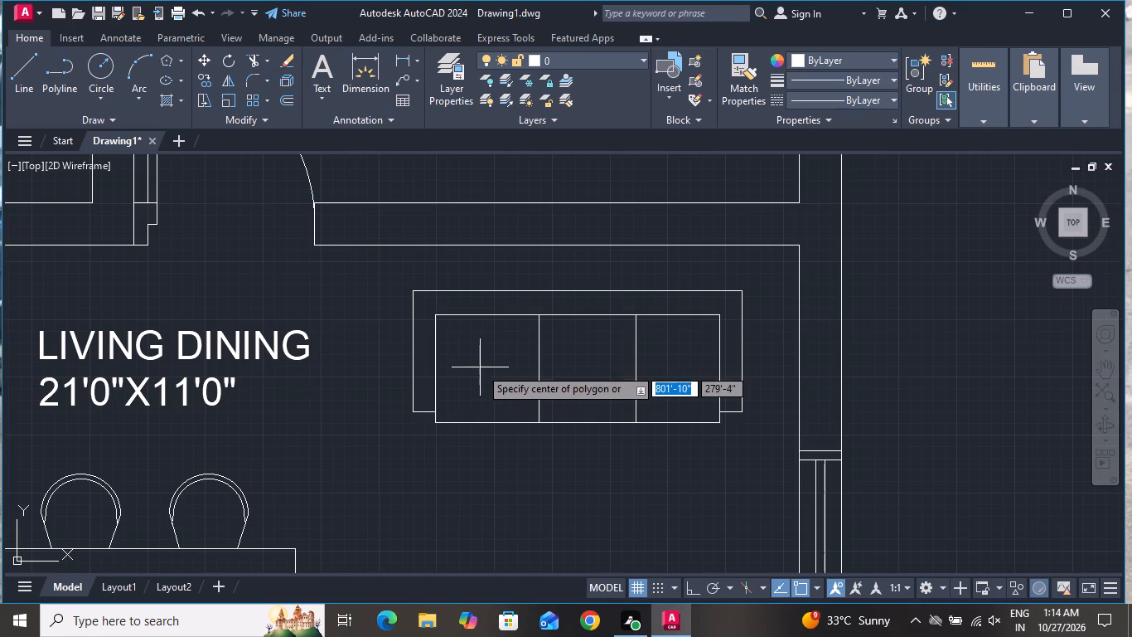
pyautogui.click(479, 367)
pyautogui.moveTo(520, 407); pyautogui.dragTo(479, 367)
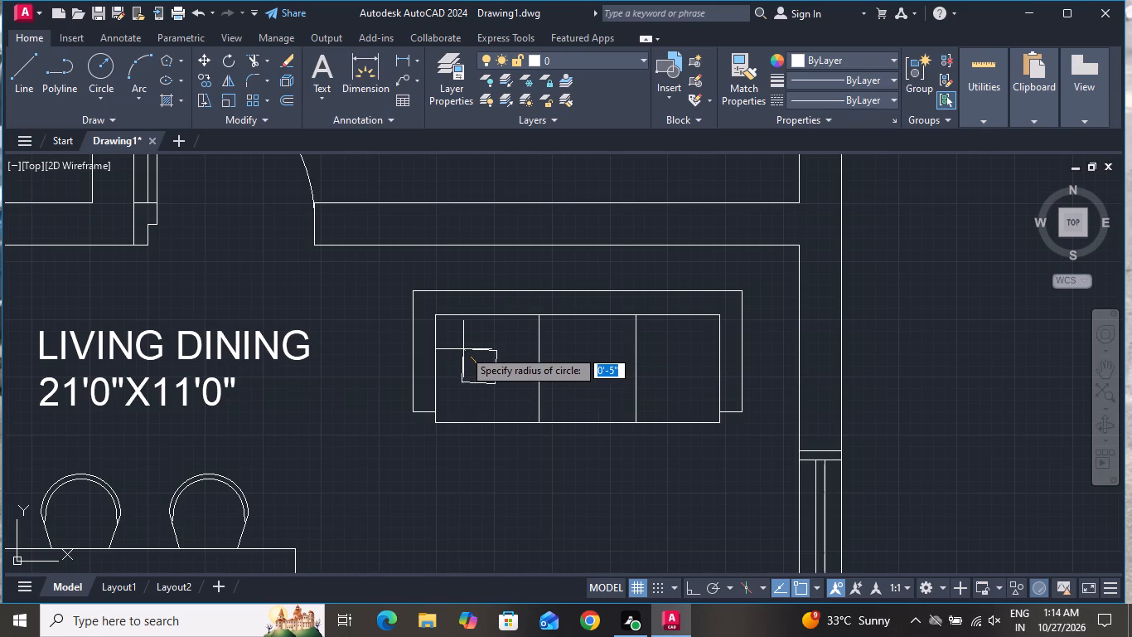
pyautogui.click(461, 350)
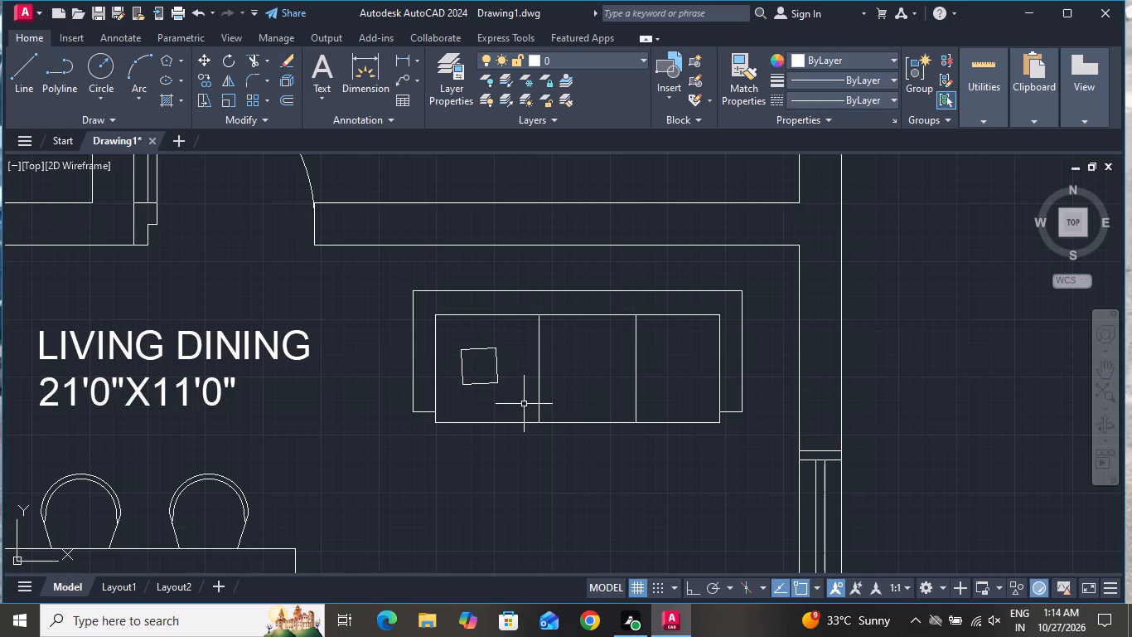
pyautogui.click(499, 344)
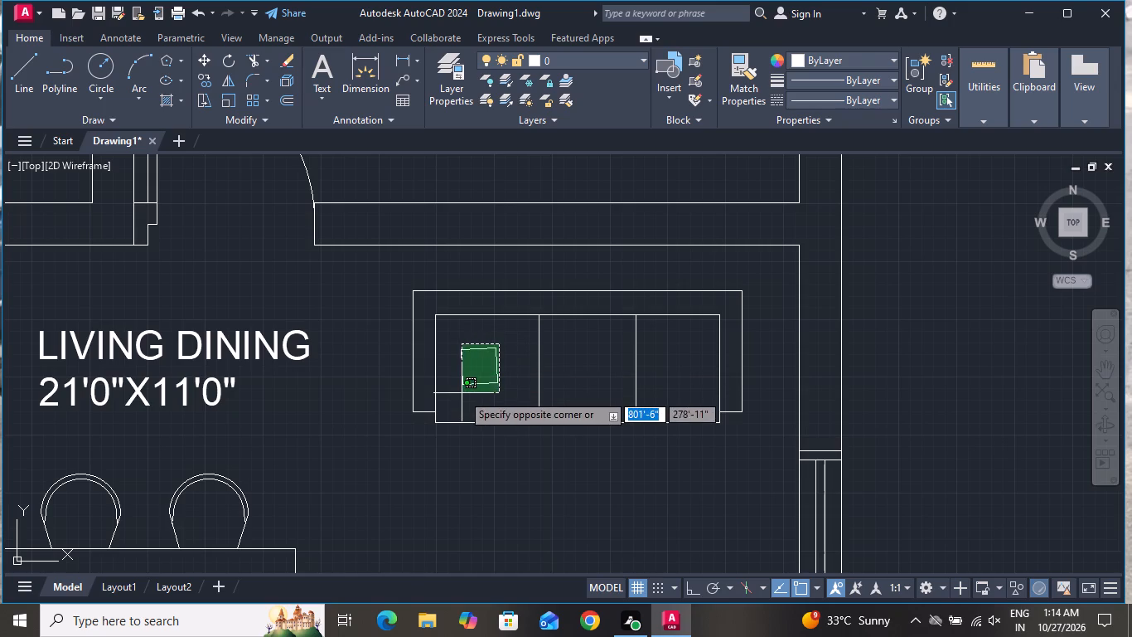
pyautogui.click(511, 364)
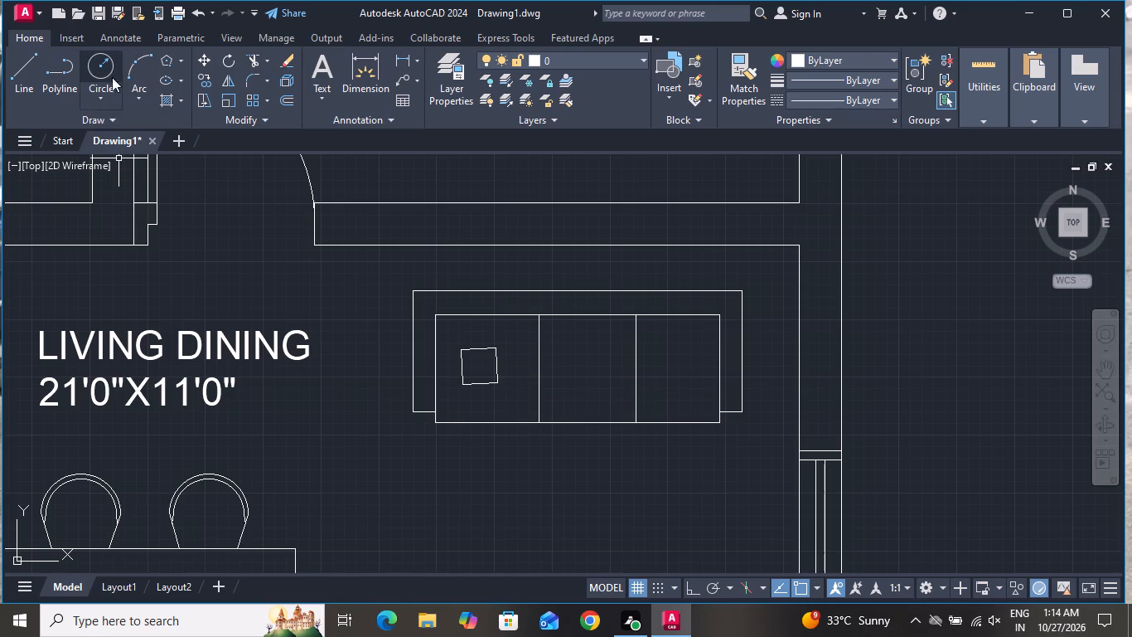
# Fill the cushion on the west seat with a solid hatch in red 205,32,39.
pyautogui.click(164, 101)
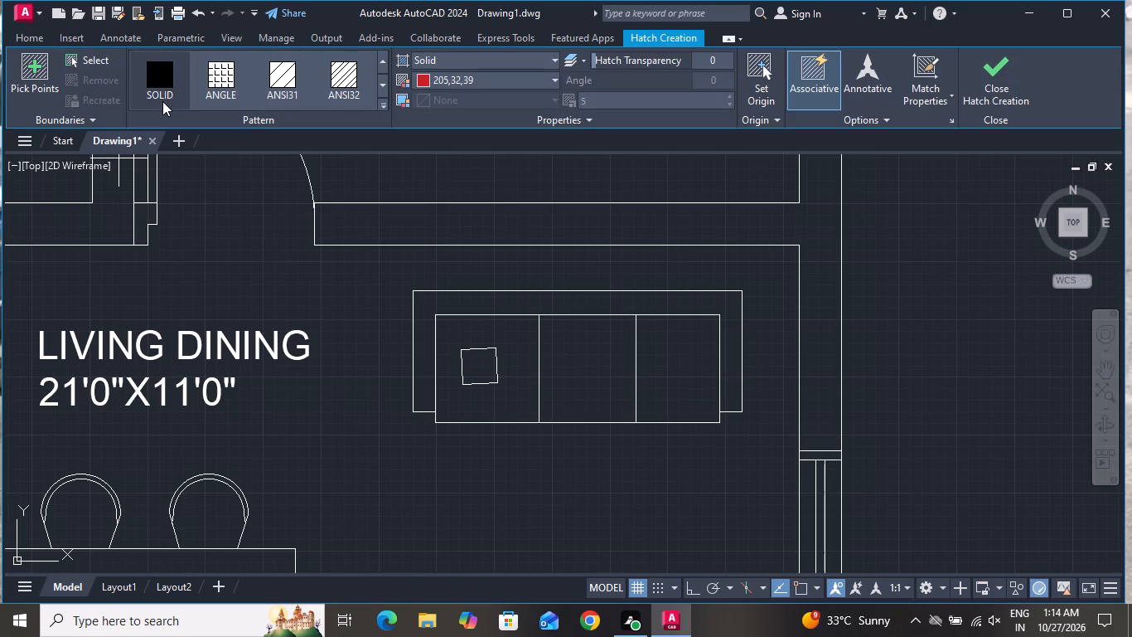
pyautogui.click(165, 82)
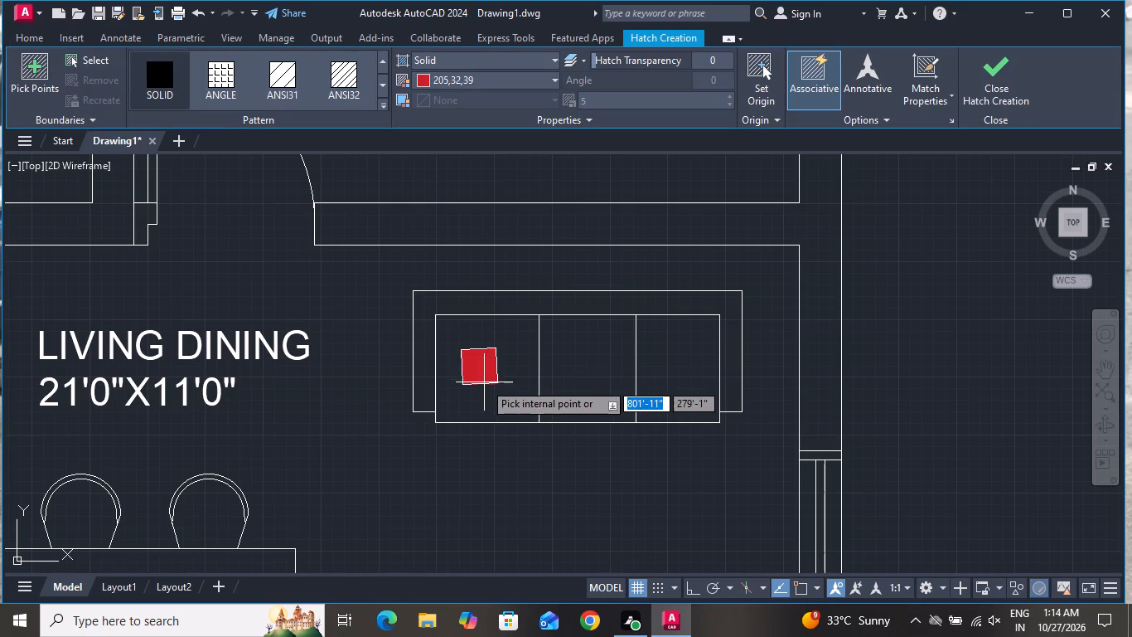
pyautogui.click(484, 379)
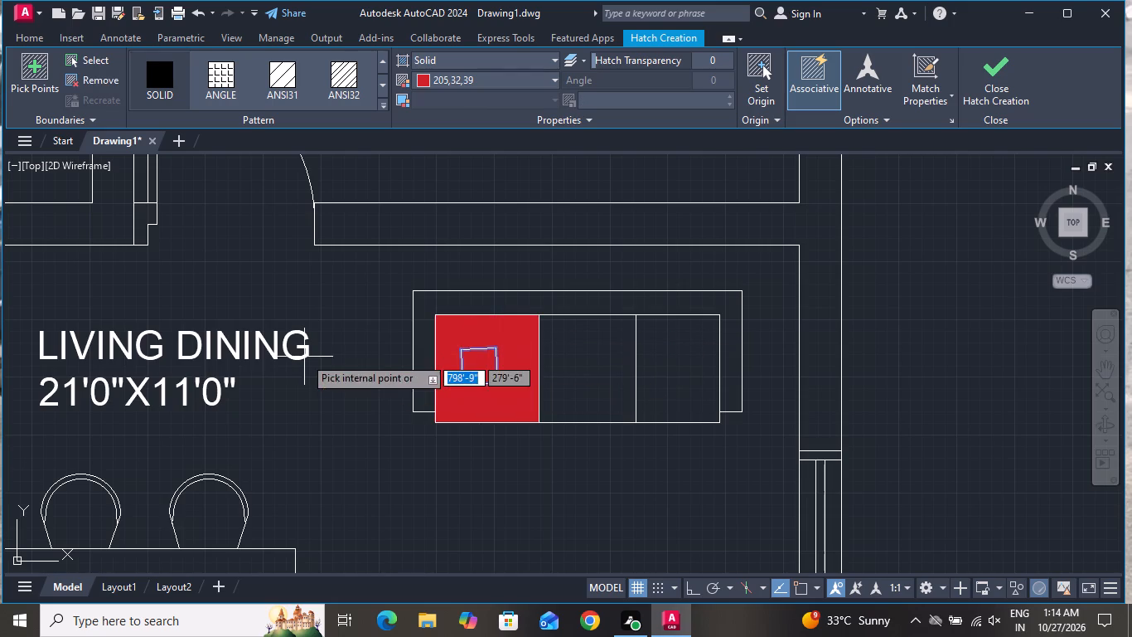
pyautogui.rightClick(303, 341)
pyautogui.click(341, 372)
# Copy the red cushion three times: one overlapping it on the west seat and an overlapping pair on the east seat.
pyautogui.scroll(1, 502, 363)
pyautogui.click(503, 328)
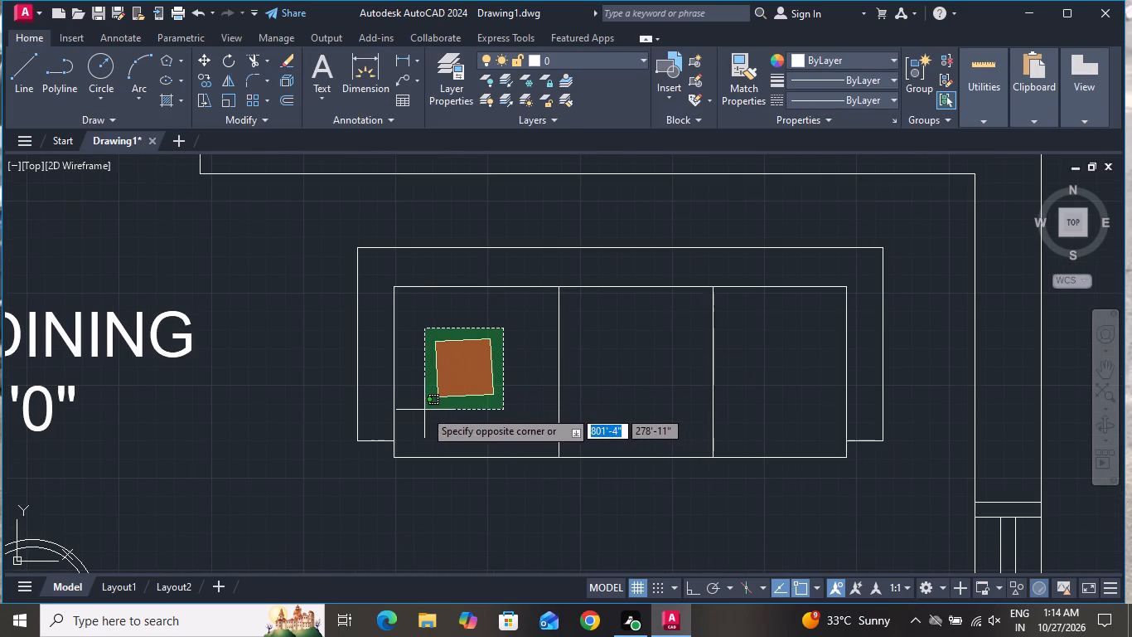
pyautogui.click(424, 410)
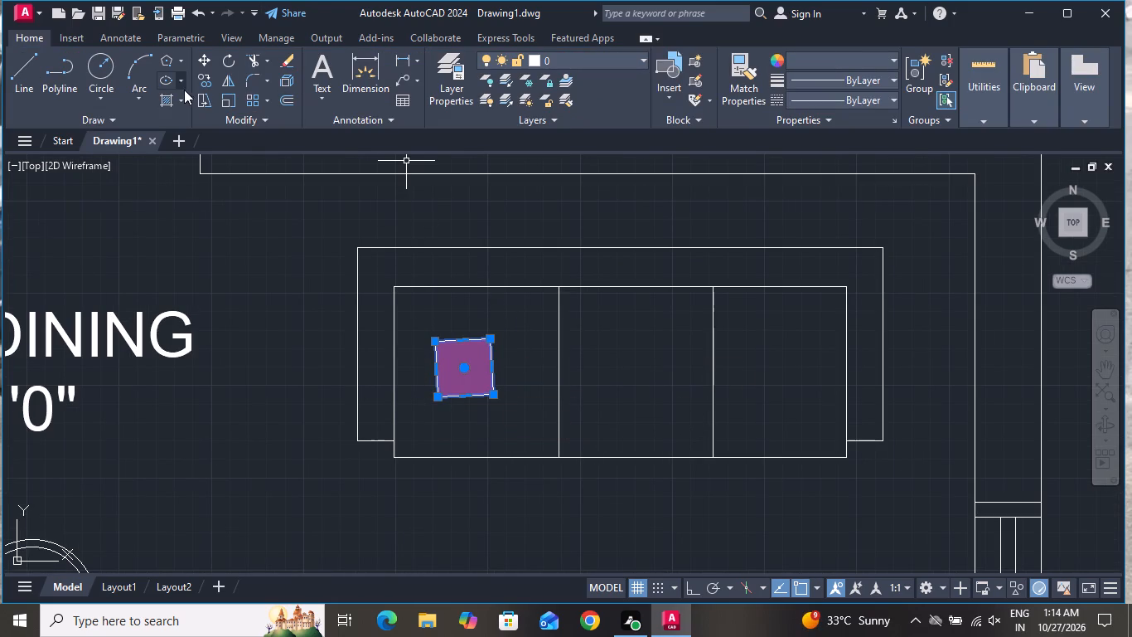
pyautogui.click(210, 80)
pyautogui.click(444, 356)
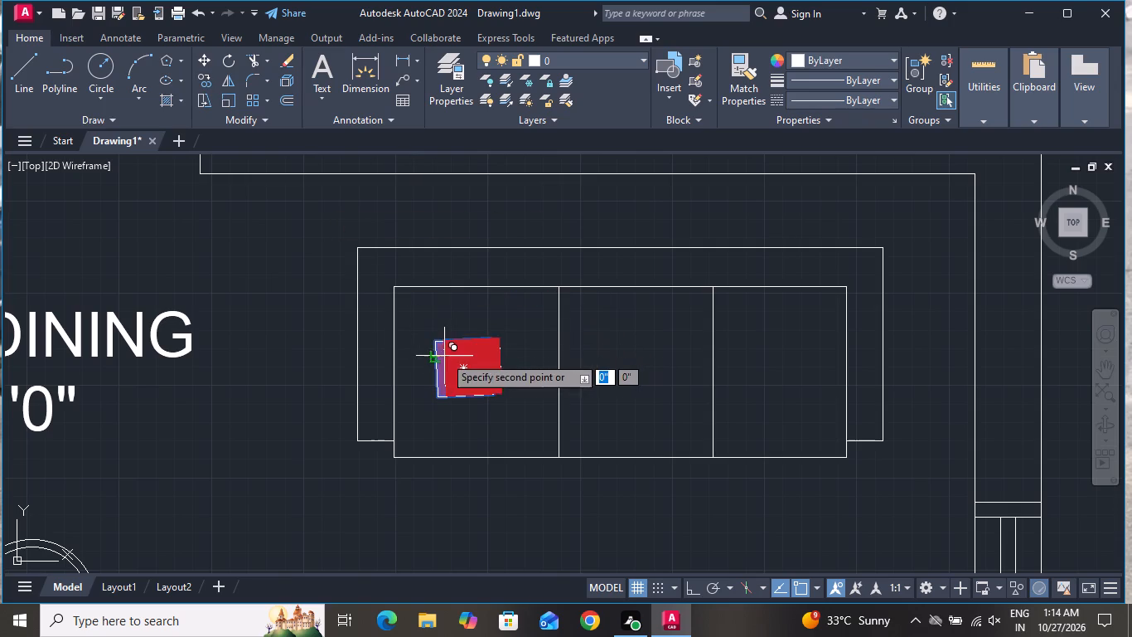
pyautogui.click(468, 372)
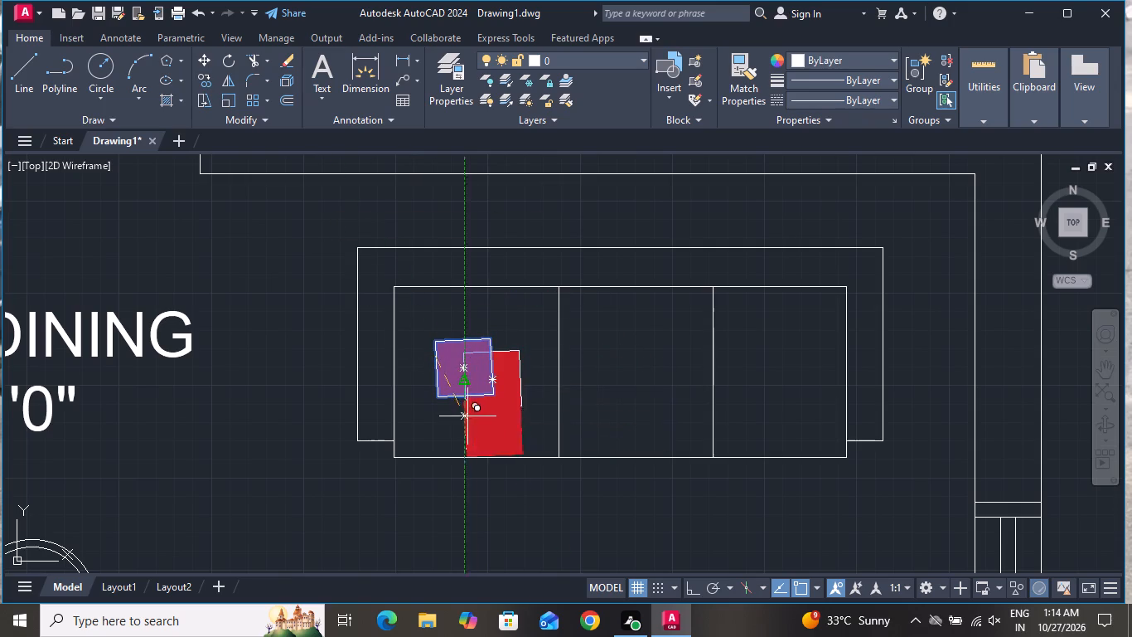
pyautogui.click(731, 366)
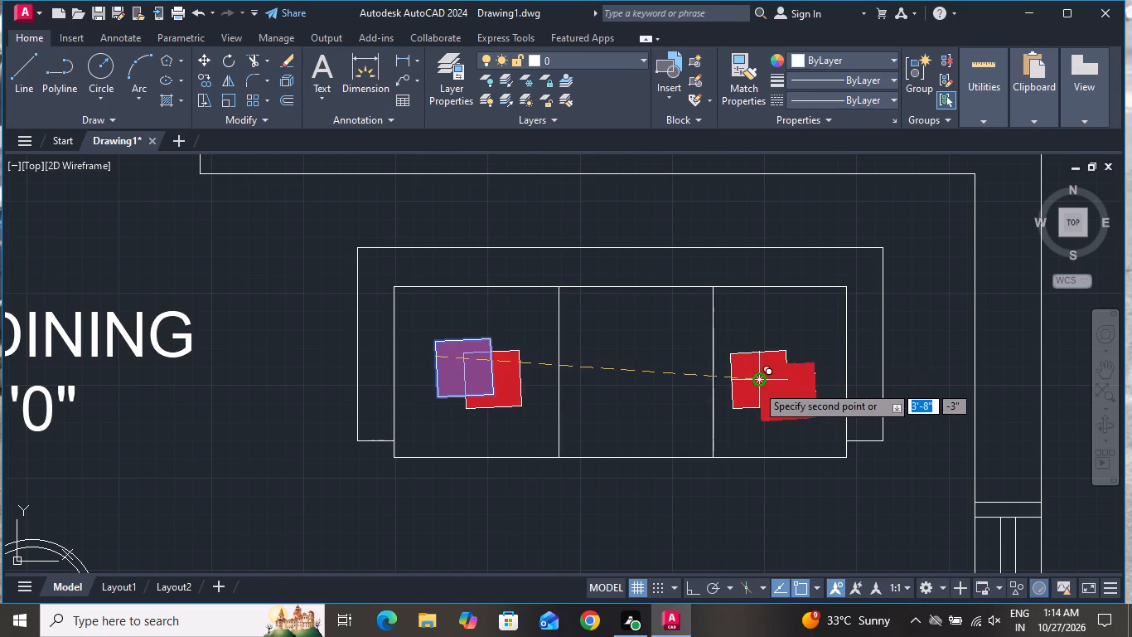
pyautogui.click(766, 390)
pyautogui.rightClick(766, 390)
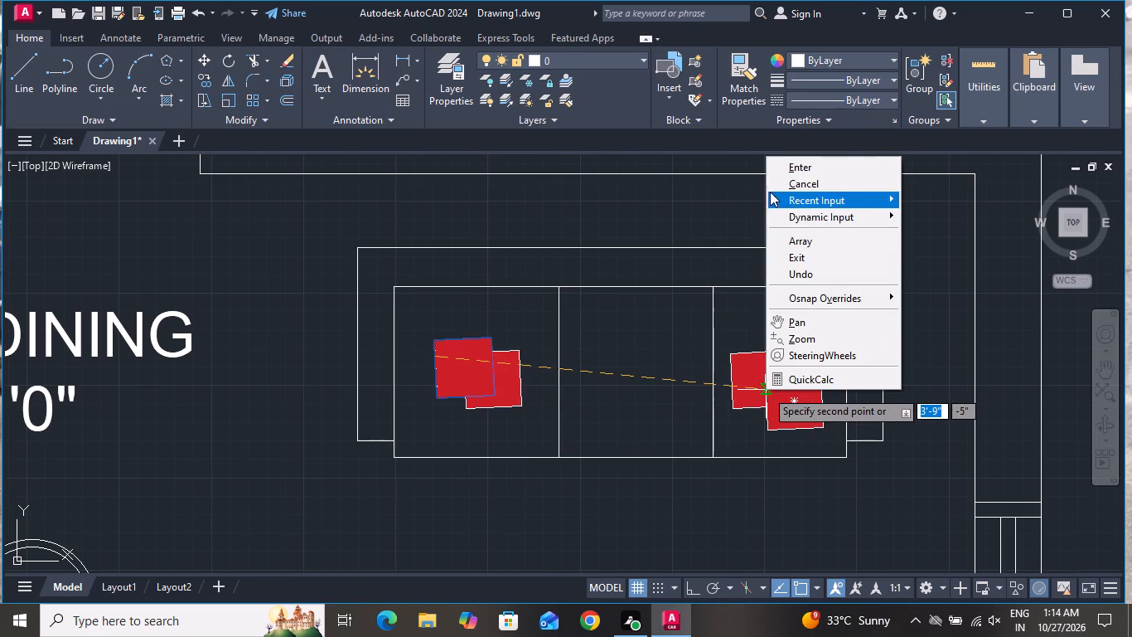
pyautogui.click(770, 184)
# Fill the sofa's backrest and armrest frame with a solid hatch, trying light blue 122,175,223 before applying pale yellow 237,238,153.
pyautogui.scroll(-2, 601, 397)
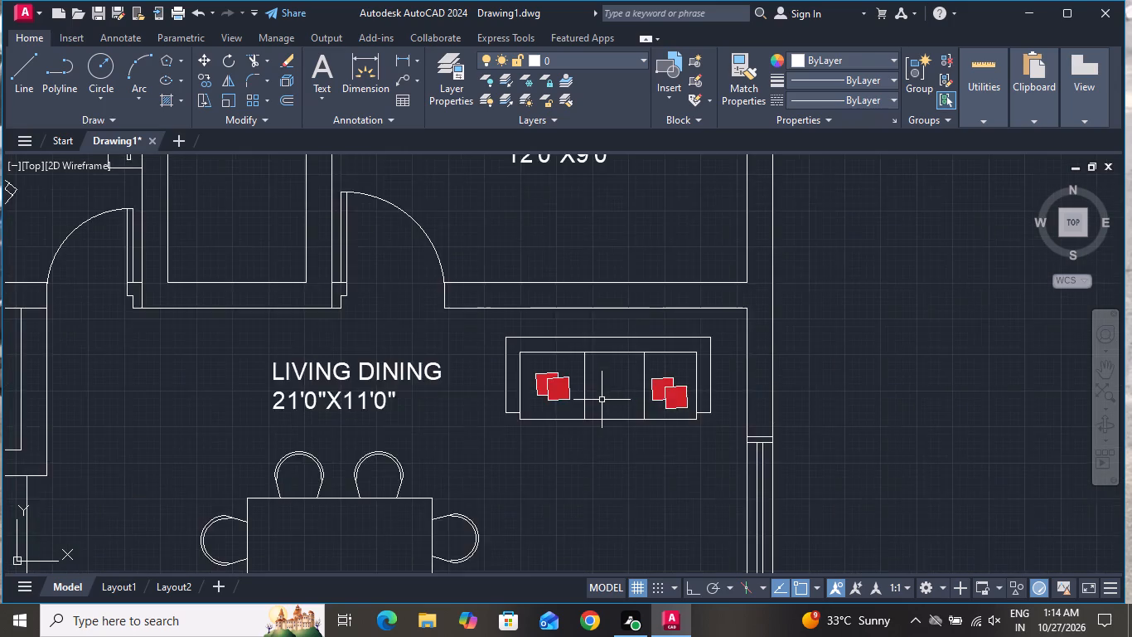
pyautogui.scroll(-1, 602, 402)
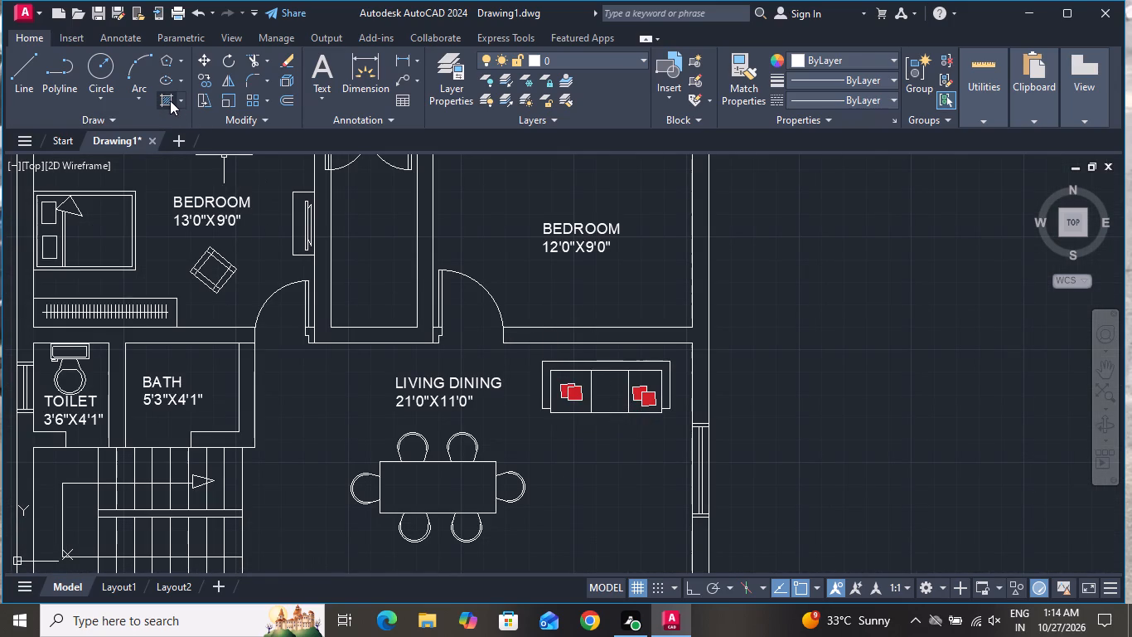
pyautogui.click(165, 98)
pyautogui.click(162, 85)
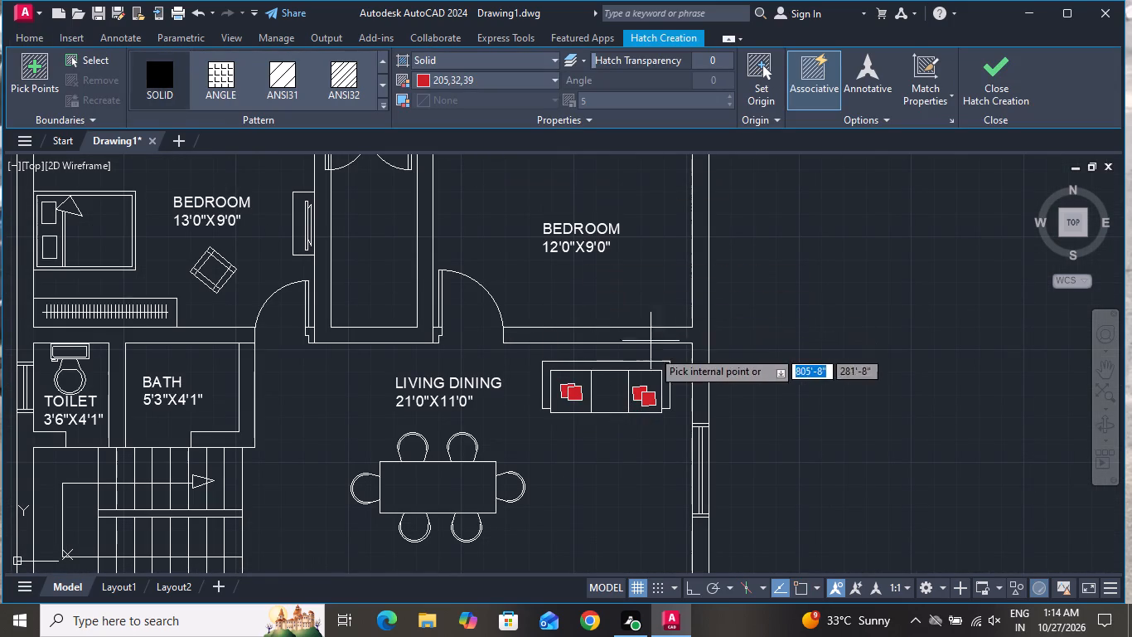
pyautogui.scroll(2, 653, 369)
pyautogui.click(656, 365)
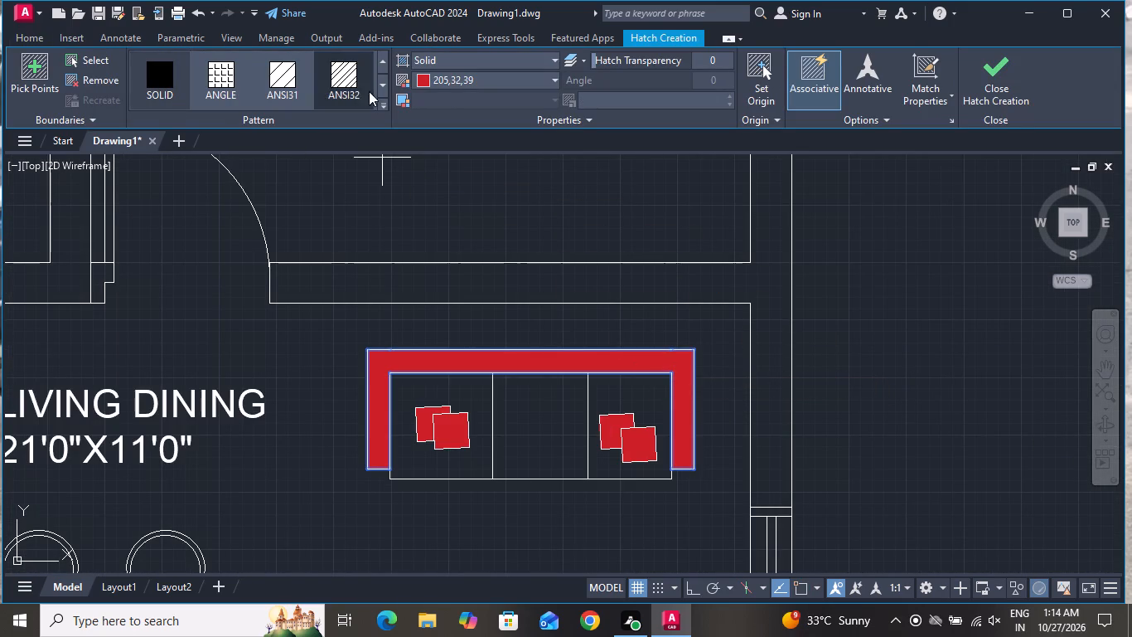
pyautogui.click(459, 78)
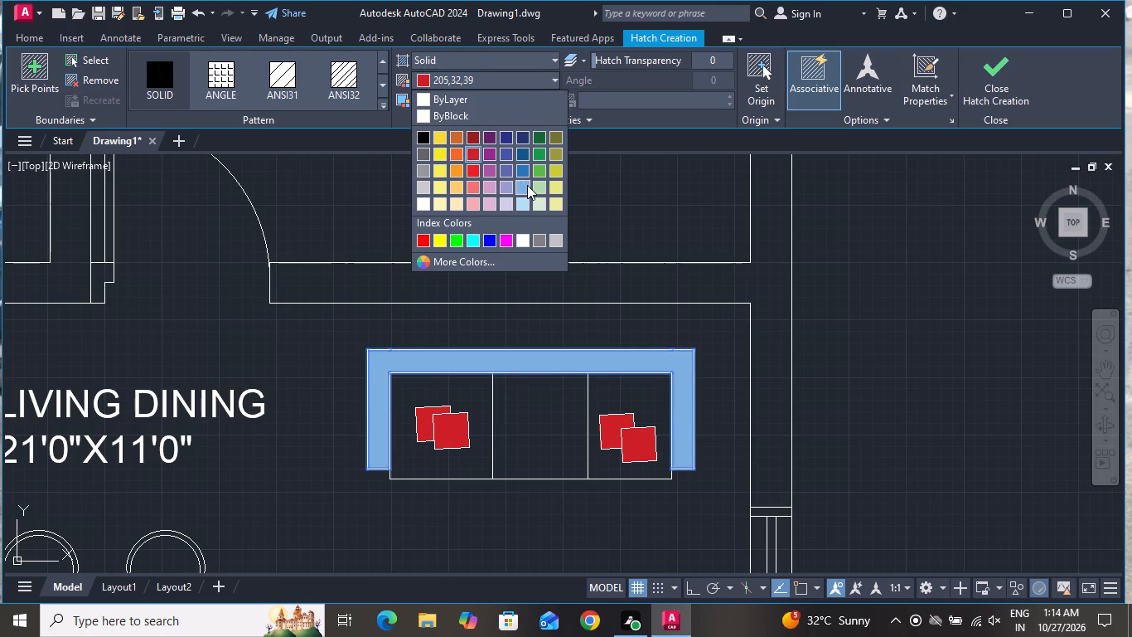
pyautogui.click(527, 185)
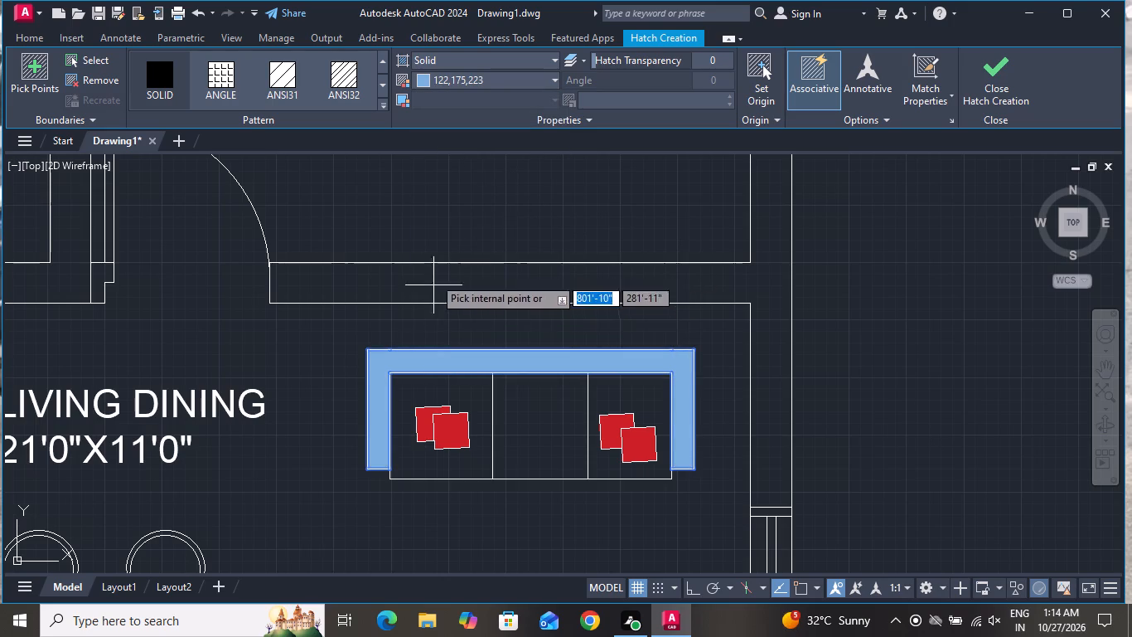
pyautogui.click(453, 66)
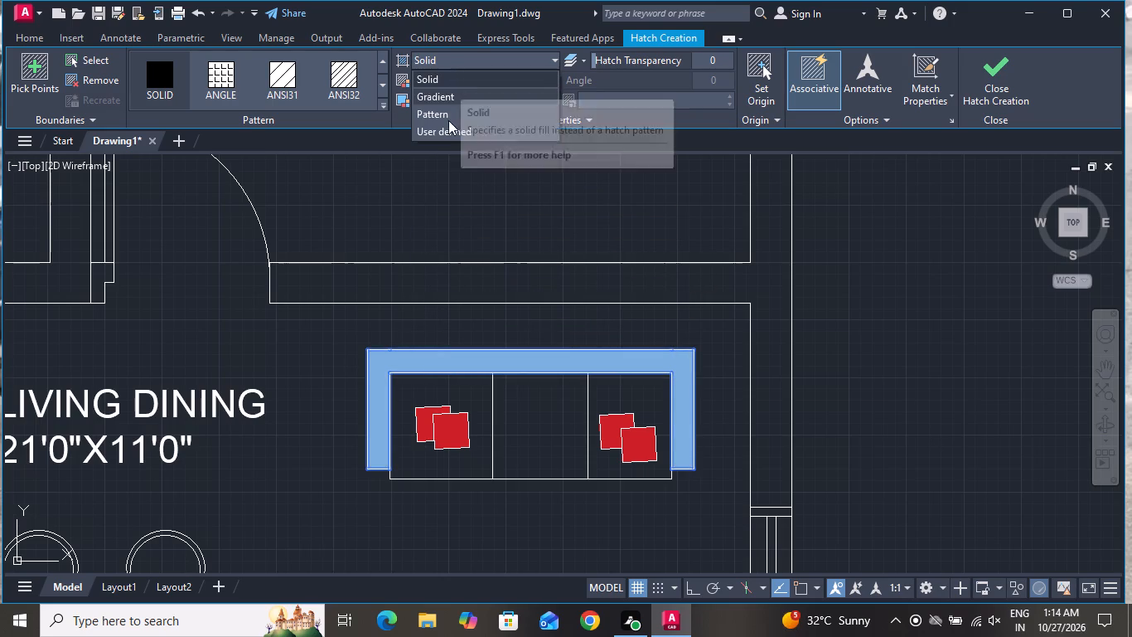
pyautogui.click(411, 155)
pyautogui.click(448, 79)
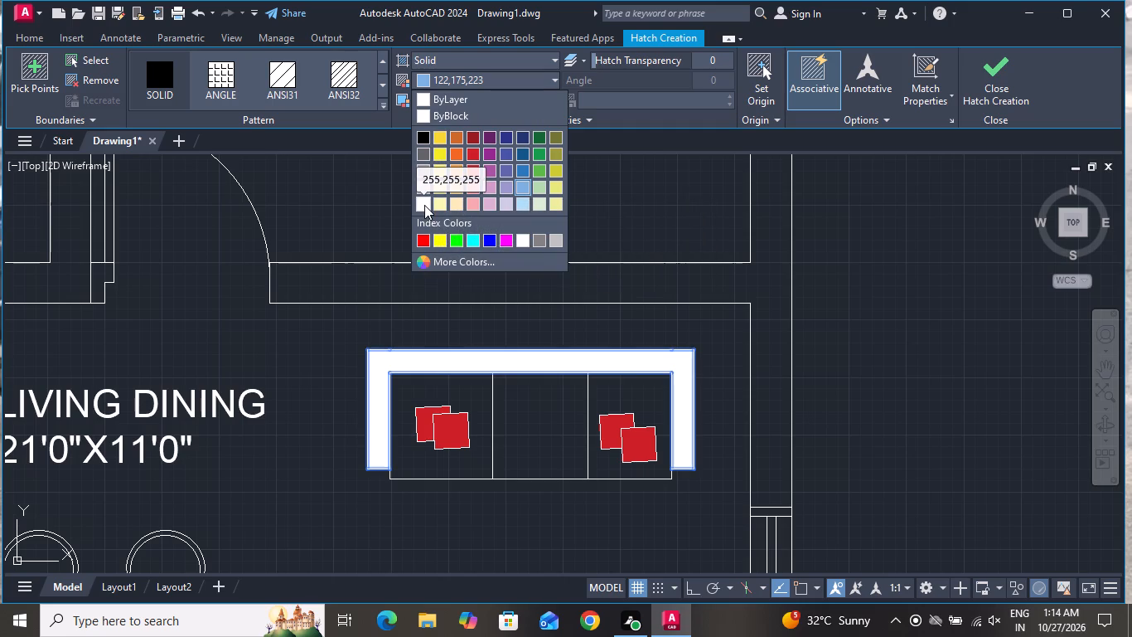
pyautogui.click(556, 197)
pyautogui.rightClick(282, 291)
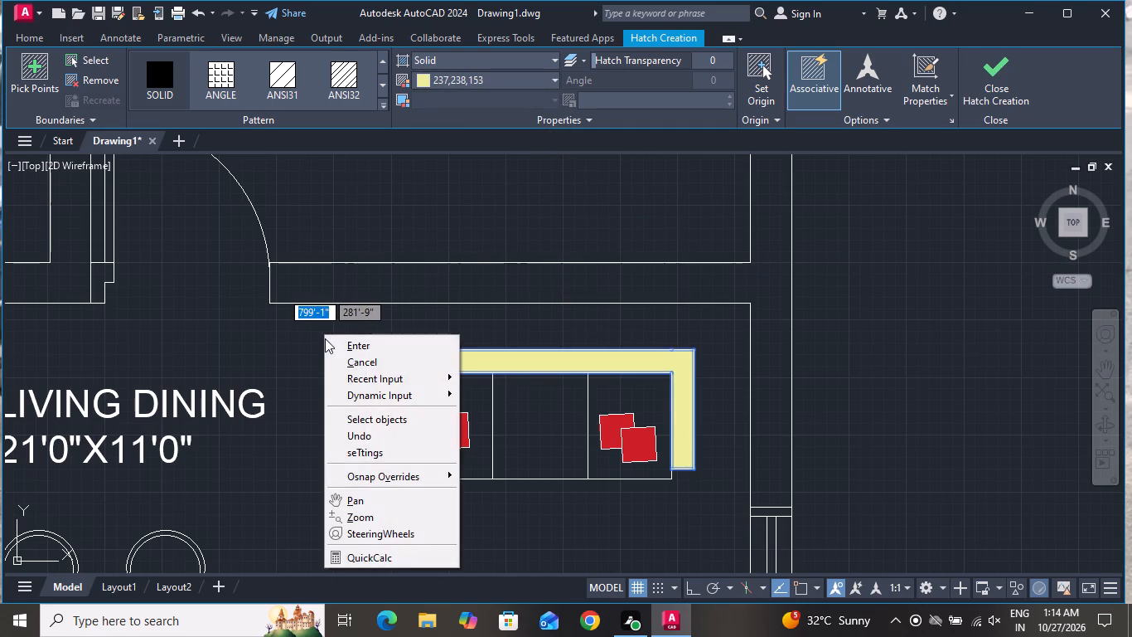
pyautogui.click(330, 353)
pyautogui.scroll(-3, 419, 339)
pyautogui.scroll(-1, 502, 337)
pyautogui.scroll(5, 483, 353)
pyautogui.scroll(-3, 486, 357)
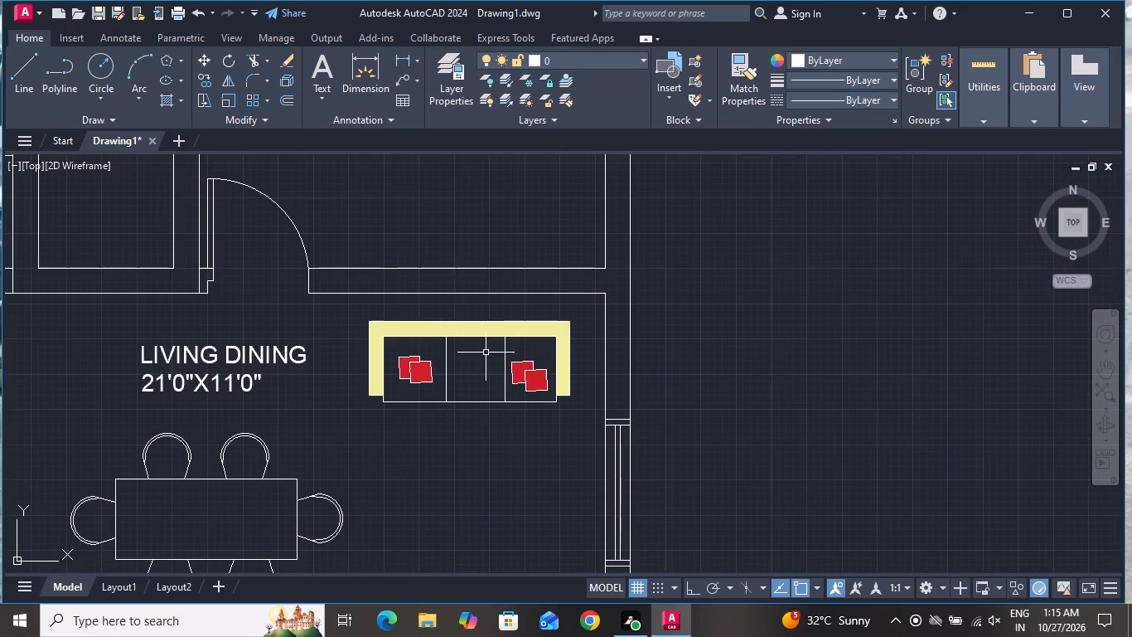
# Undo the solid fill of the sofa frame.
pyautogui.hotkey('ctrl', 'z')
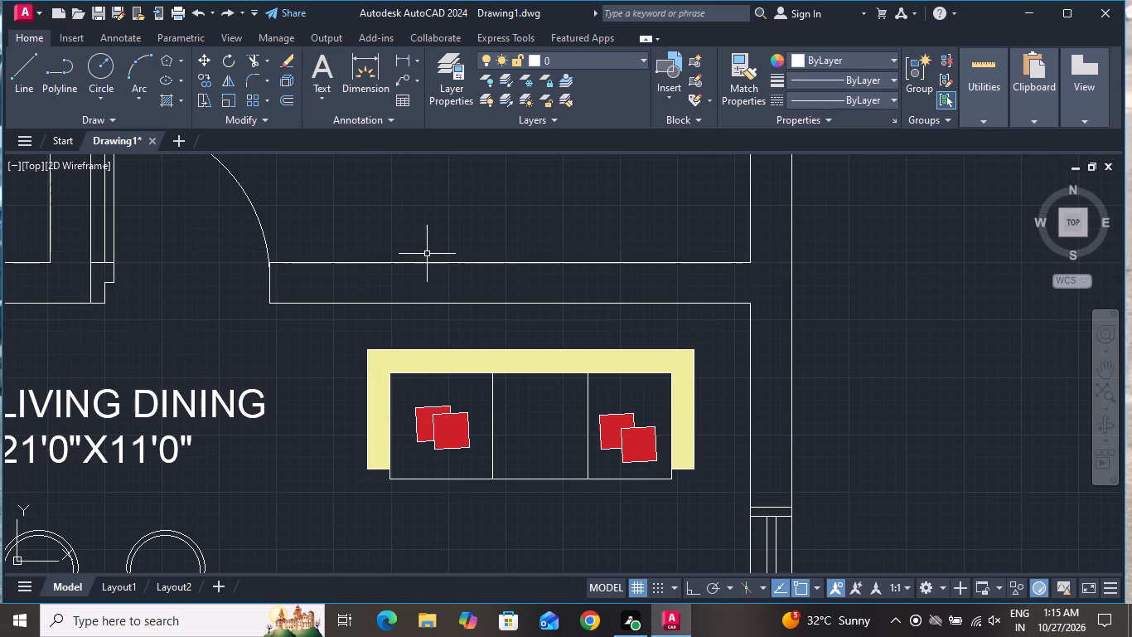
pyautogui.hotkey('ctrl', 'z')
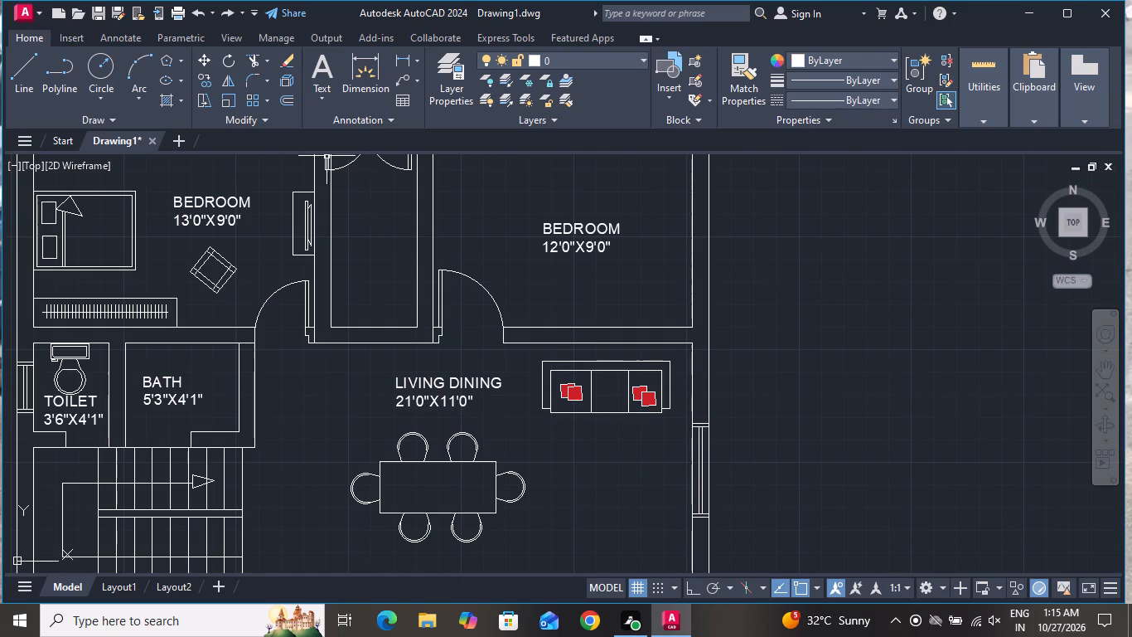
# Draw a rectangle about 1'-2" wide by 2'-9" tall southeast of the sofa, beside the living dining room's east window.
pyautogui.scroll(-1, 325, 178)
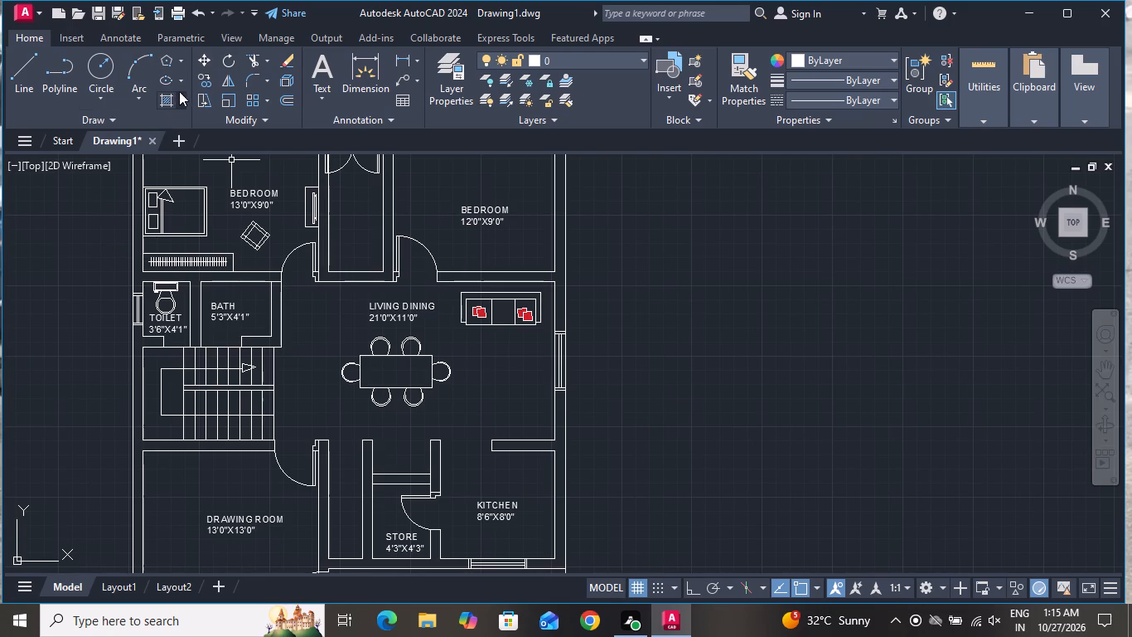
pyautogui.click(180, 62)
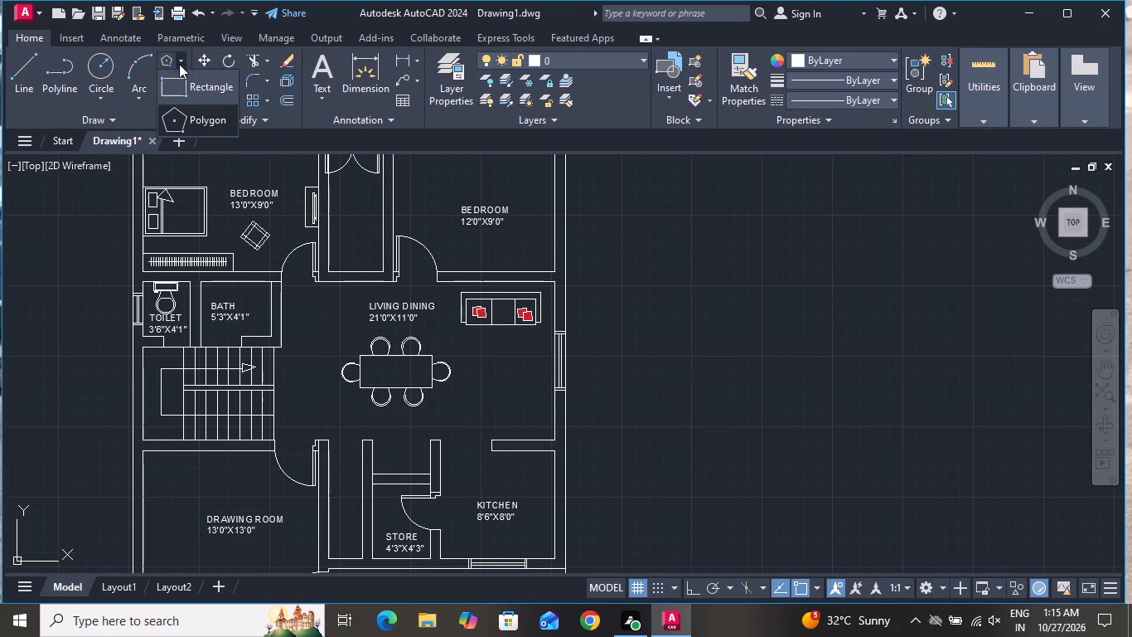
pyautogui.click(172, 77)
pyautogui.scroll(2, 526, 356)
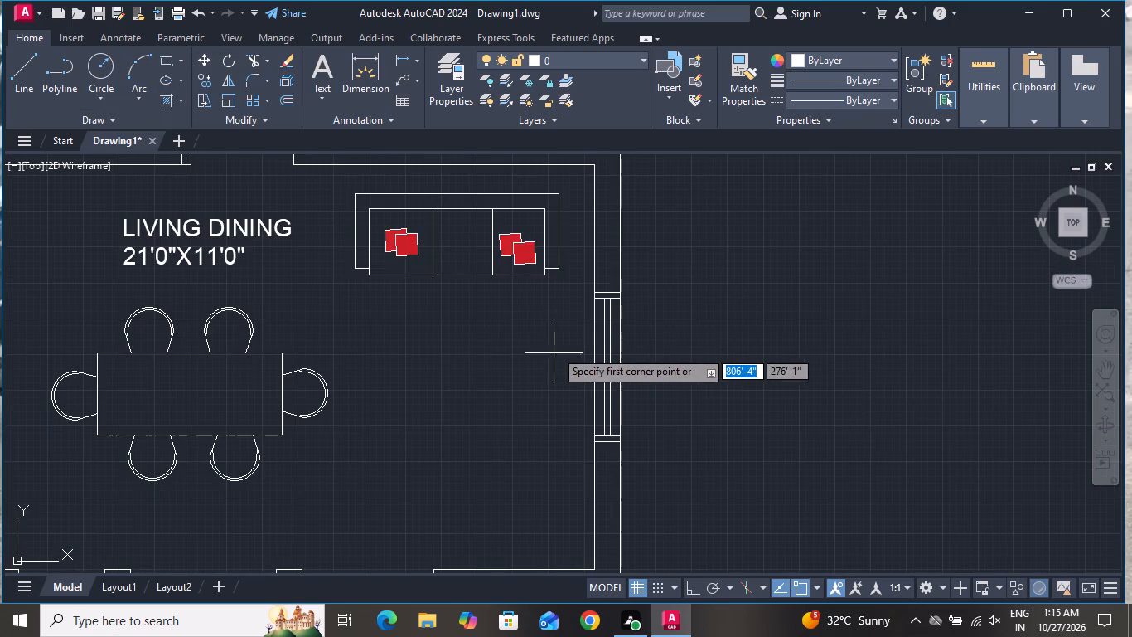
pyautogui.click(573, 315)
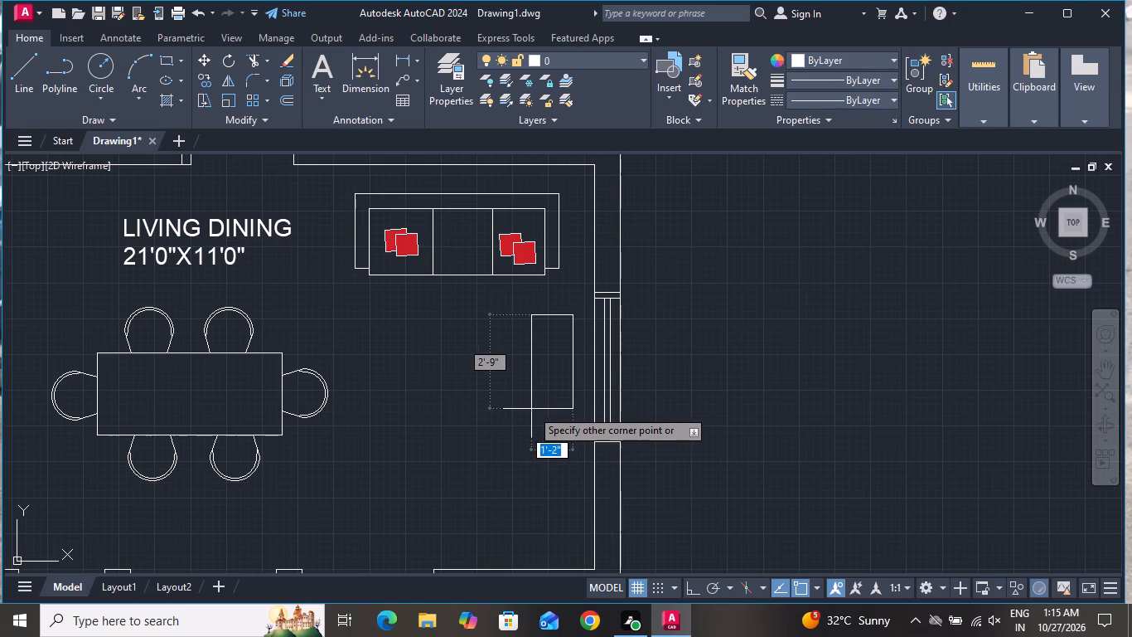
pyautogui.click(531, 409)
# Draw a horizontal line across the middle of the new rectangle, dividing it into two equal seats.
pyautogui.click(27, 79)
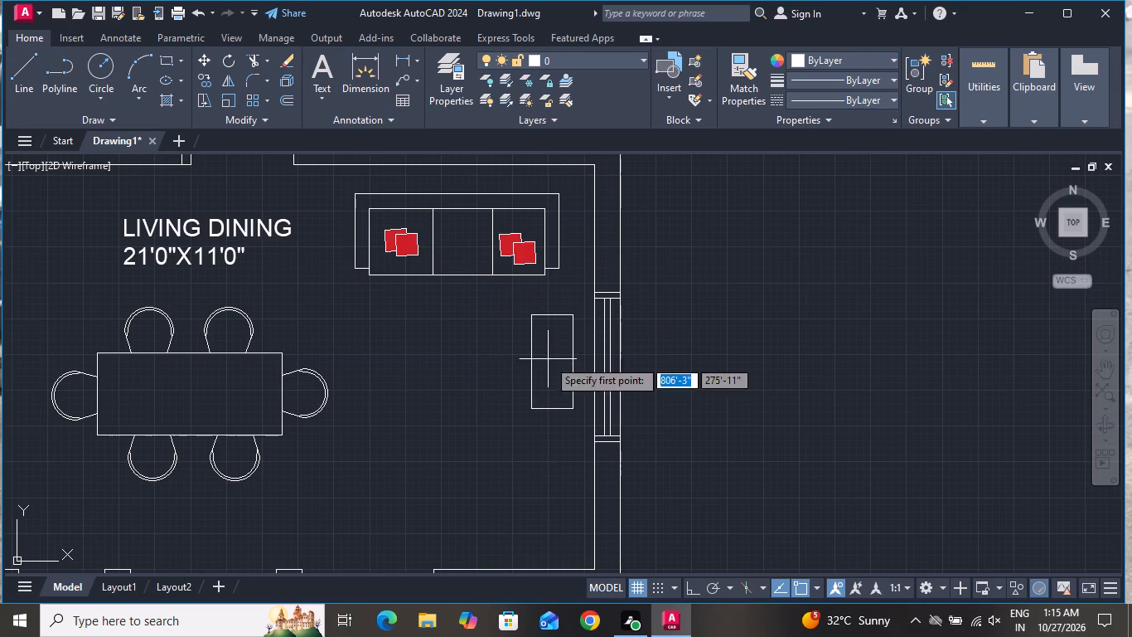
pyautogui.scroll(1, 568, 376)
pyautogui.click(573, 349)
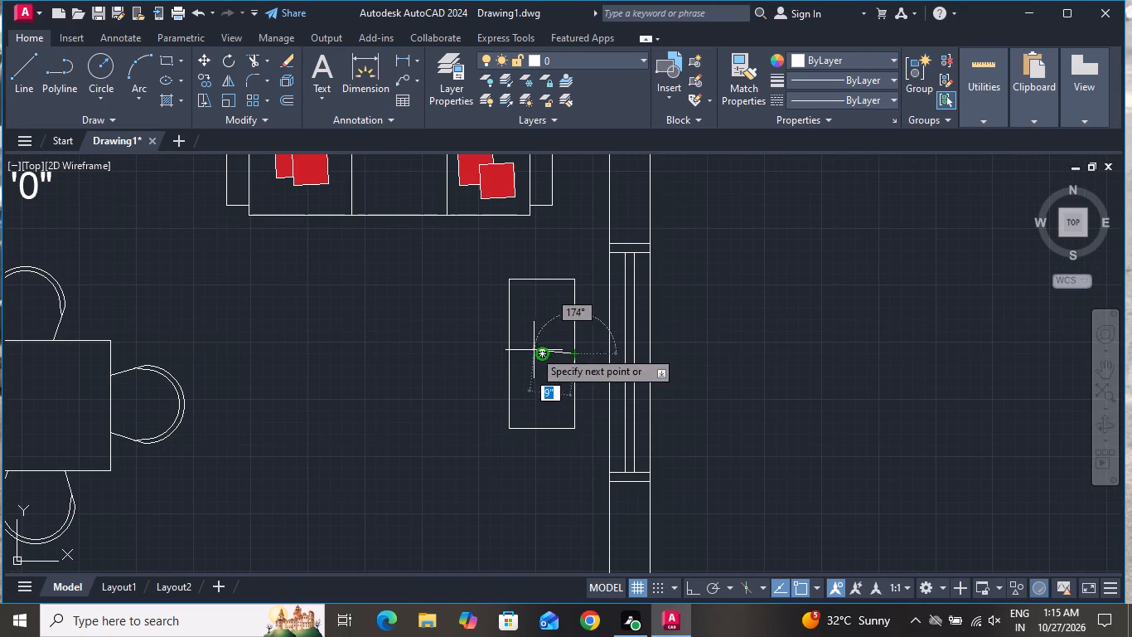
pyautogui.click(512, 355)
pyautogui.rightClick(512, 355)
pyautogui.click(562, 389)
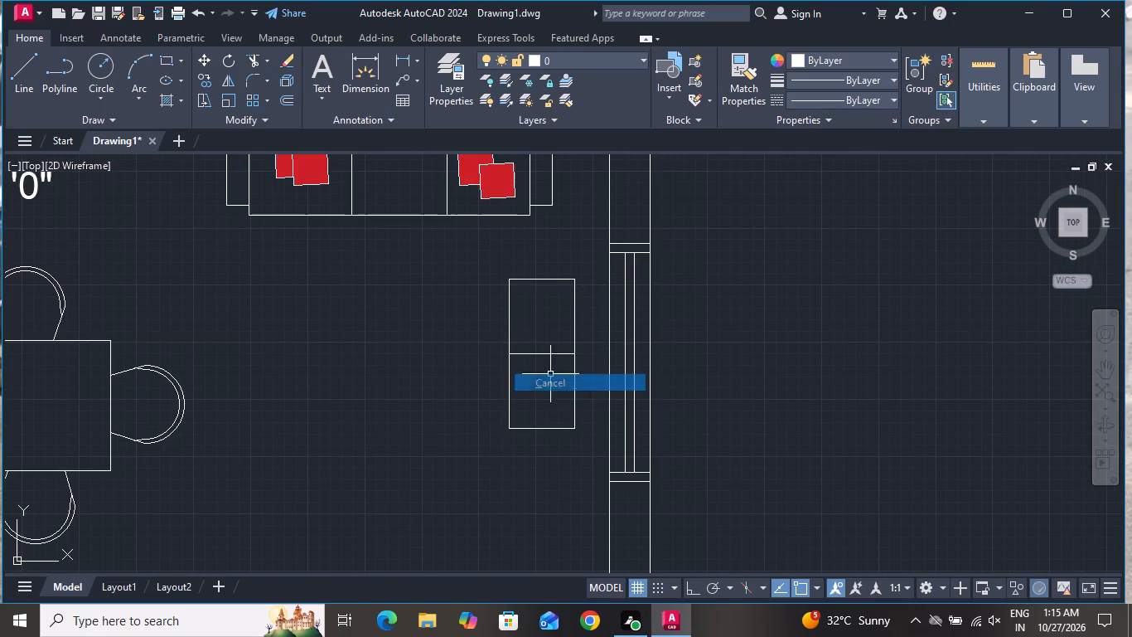
# Draw a backrest rectangle about 3" wide by 2'-9" tall along the east side of the two-part seat.
pyautogui.click(162, 61)
pyautogui.scroll(1, 591, 288)
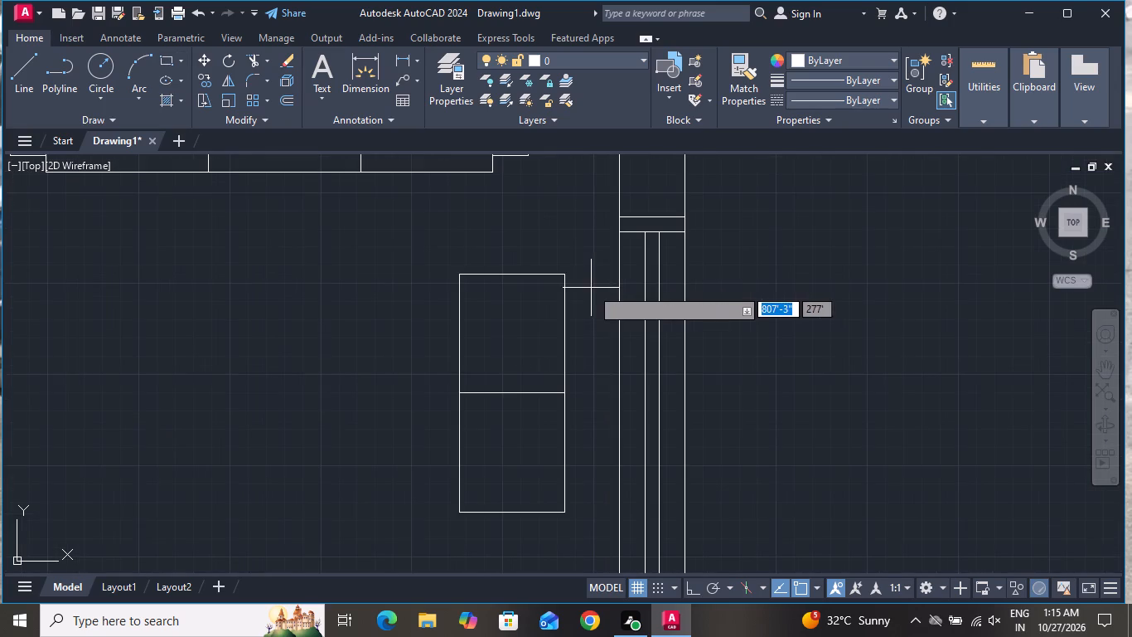
pyautogui.click(568, 271)
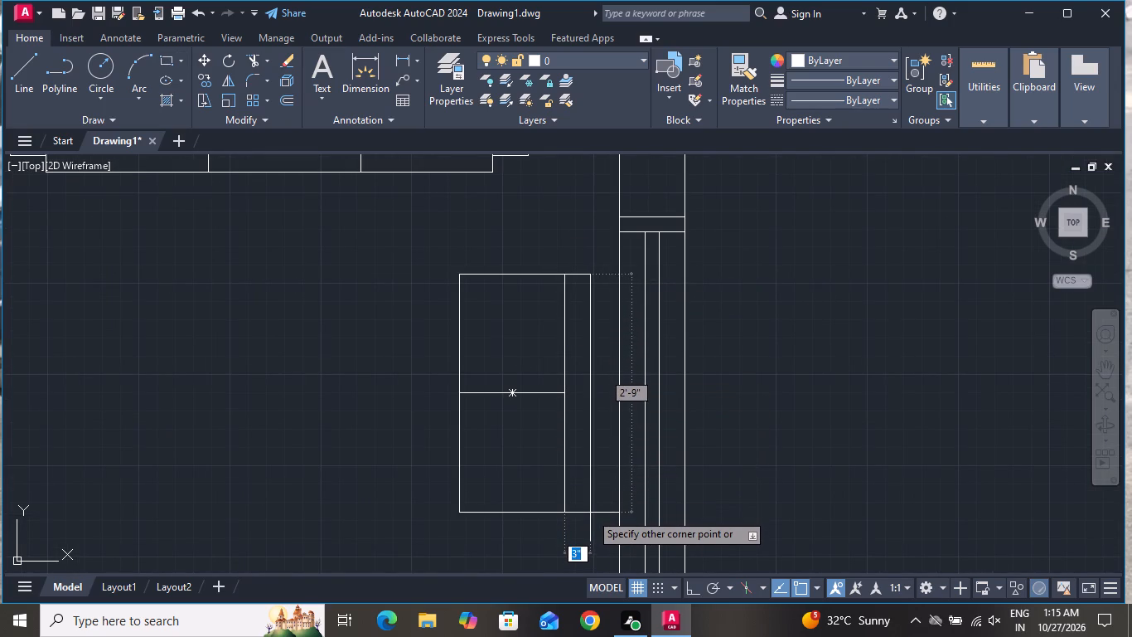
pyautogui.click(592, 513)
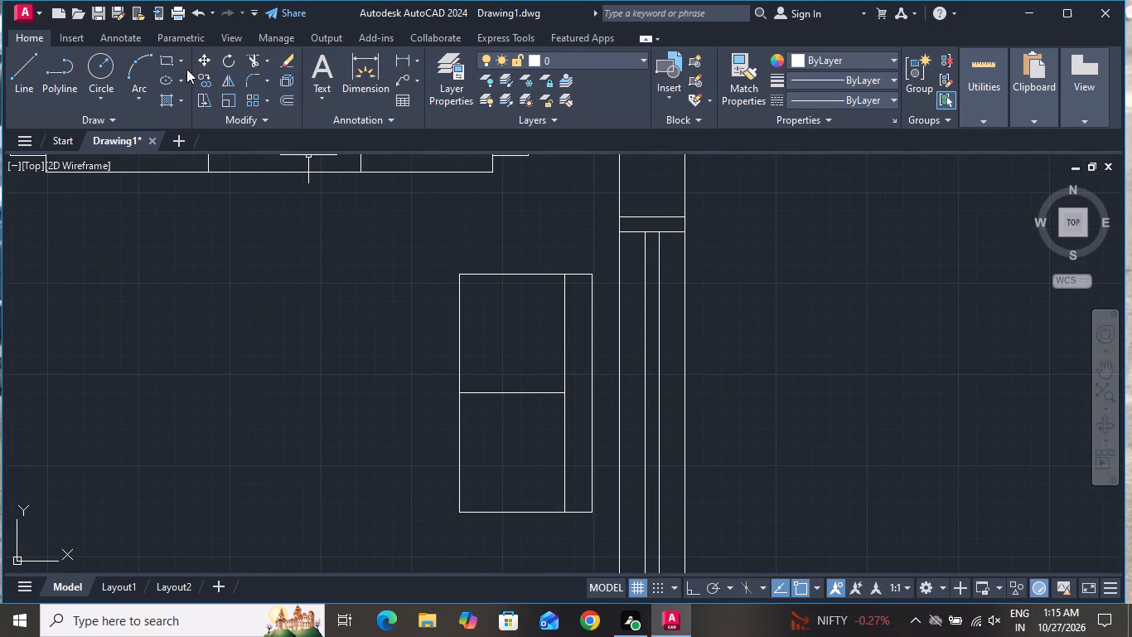
# Draw an armrest rectangle about 1'-3" by 3" on the seat's north end, flush with the backrest's outer edge.
pyautogui.click(157, 62)
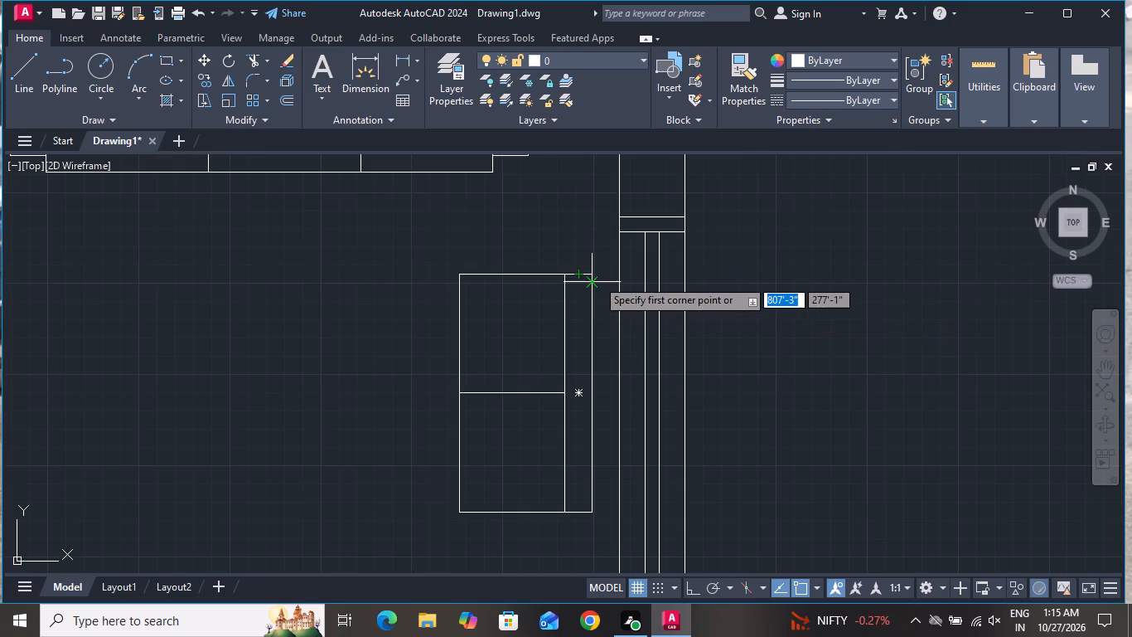
pyautogui.click(597, 277)
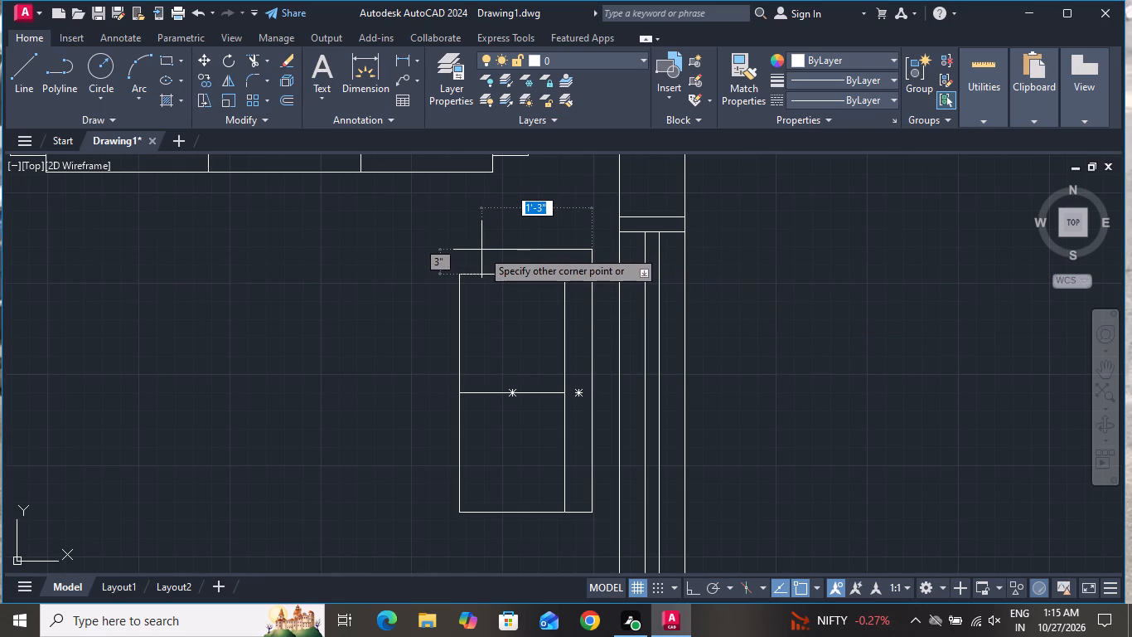
pyautogui.click(481, 250)
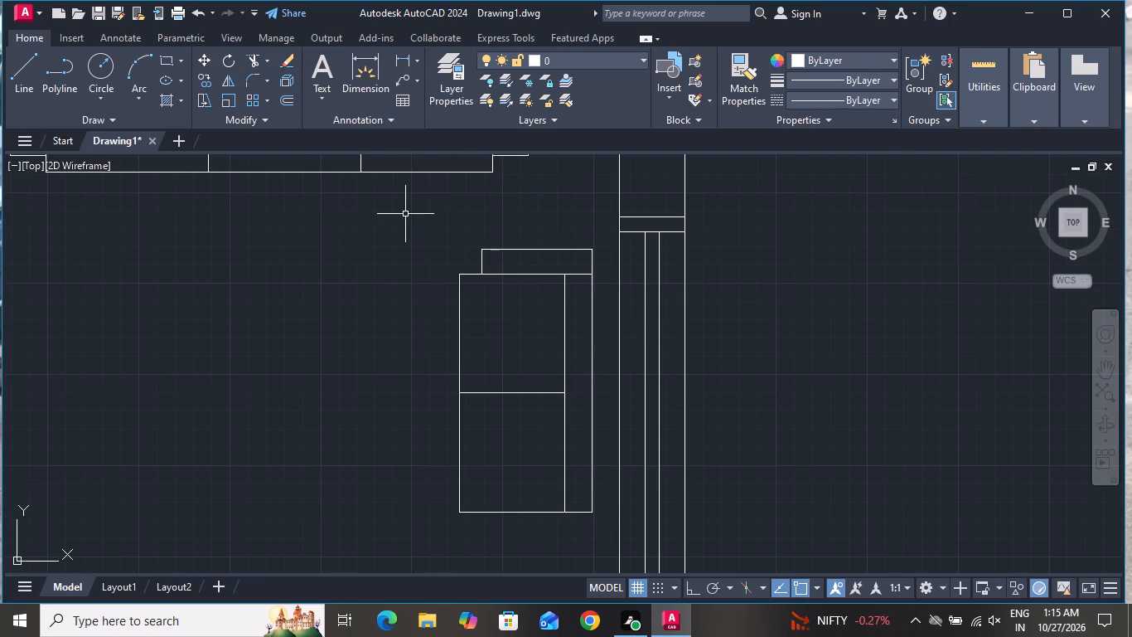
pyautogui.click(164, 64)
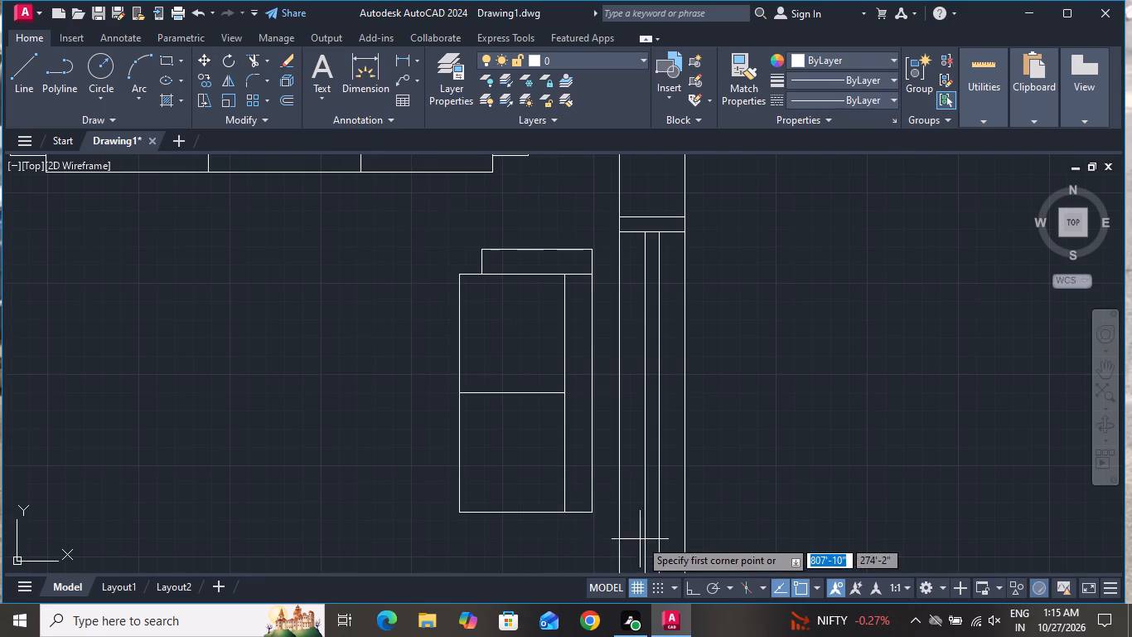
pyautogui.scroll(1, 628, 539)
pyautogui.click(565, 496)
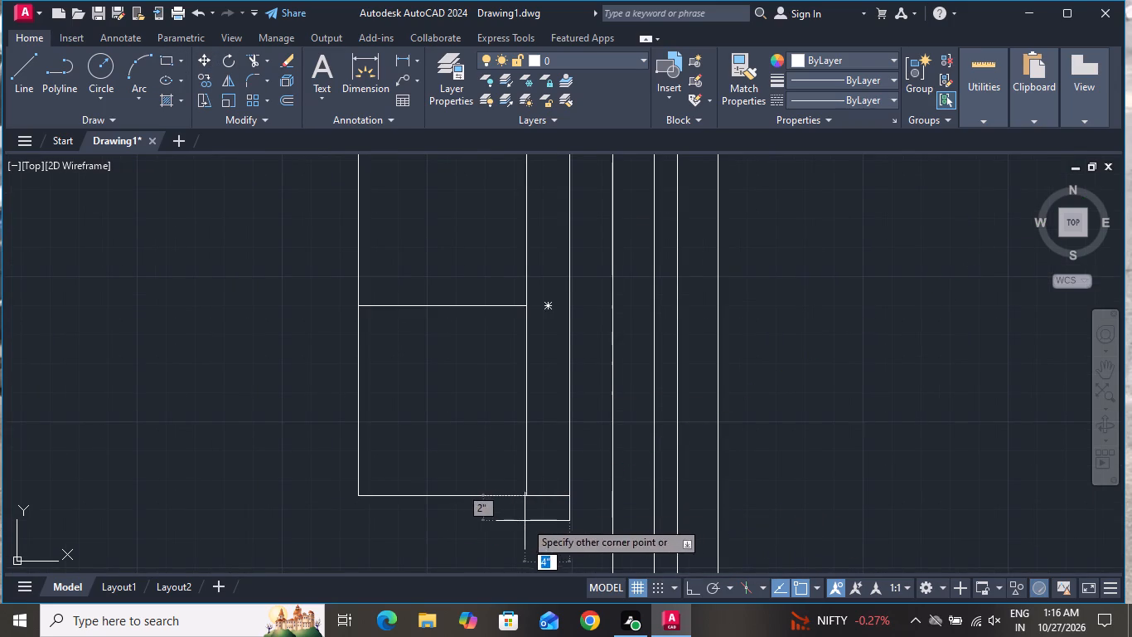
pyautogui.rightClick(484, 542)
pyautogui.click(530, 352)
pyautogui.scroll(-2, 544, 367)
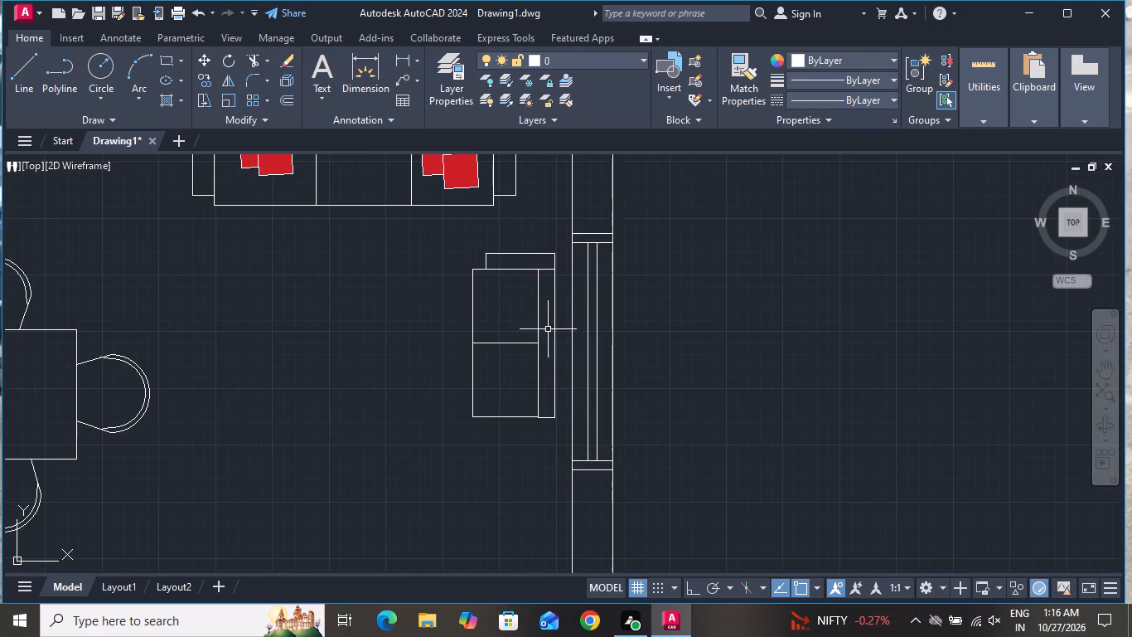
# Copy the north armrest rectangle to the seat's south end, flush with the backrest's outer edge.
pyautogui.click(550, 254)
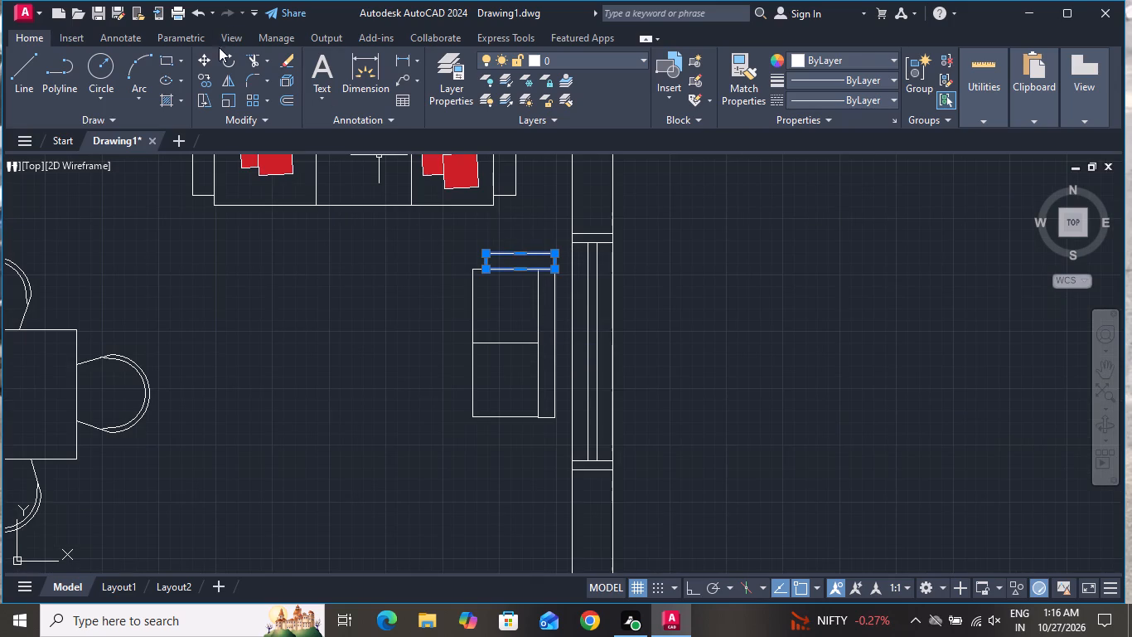
pyautogui.click(201, 78)
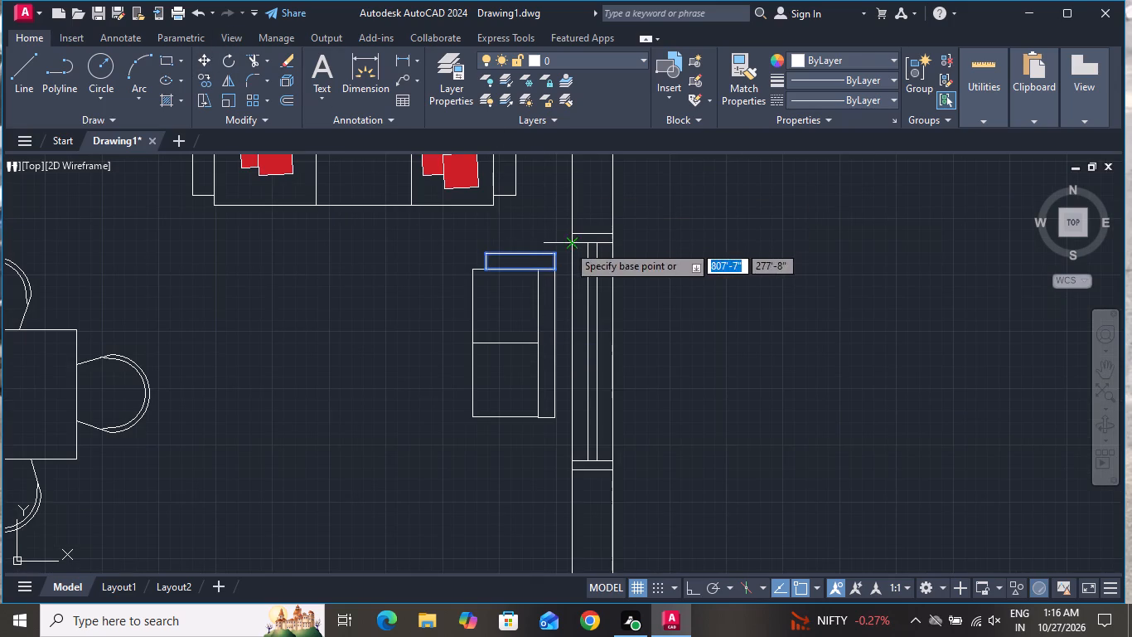
pyautogui.click(554, 250)
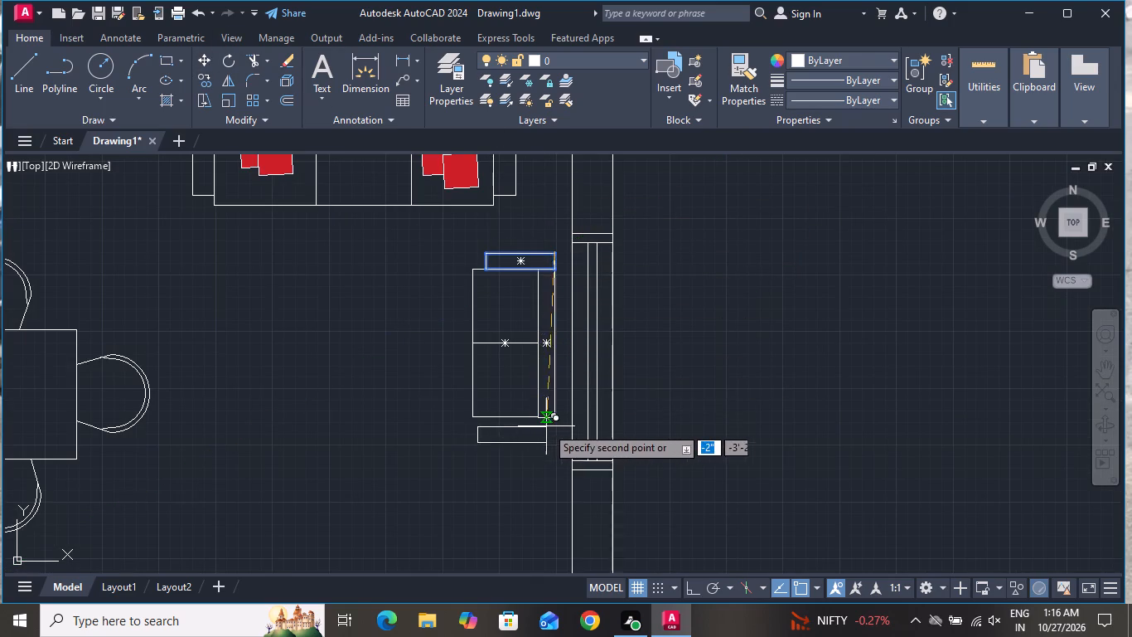
pyautogui.scroll(2, 546, 426)
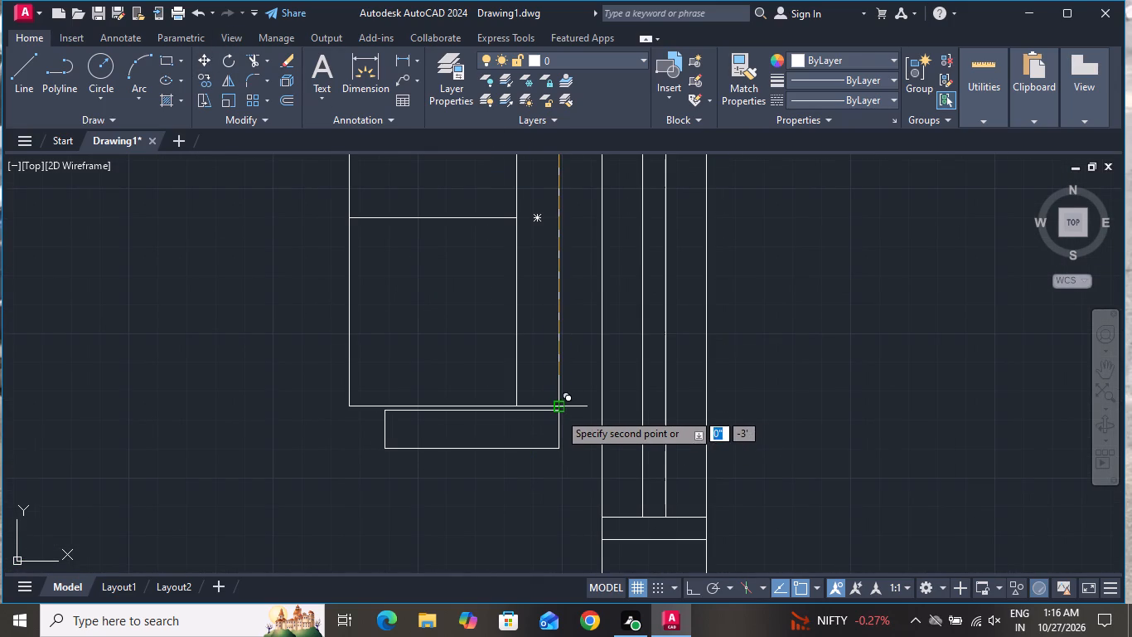
pyautogui.scroll(3, 560, 405)
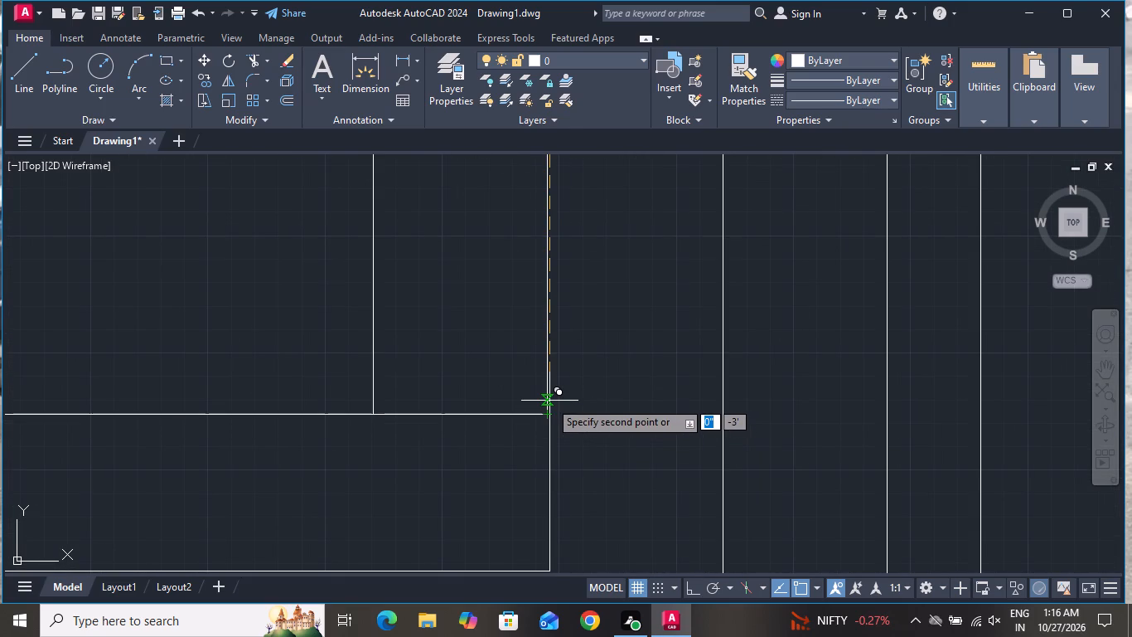
pyautogui.click(549, 401)
pyautogui.scroll(-2, 622, 414)
pyautogui.rightClick(594, 464)
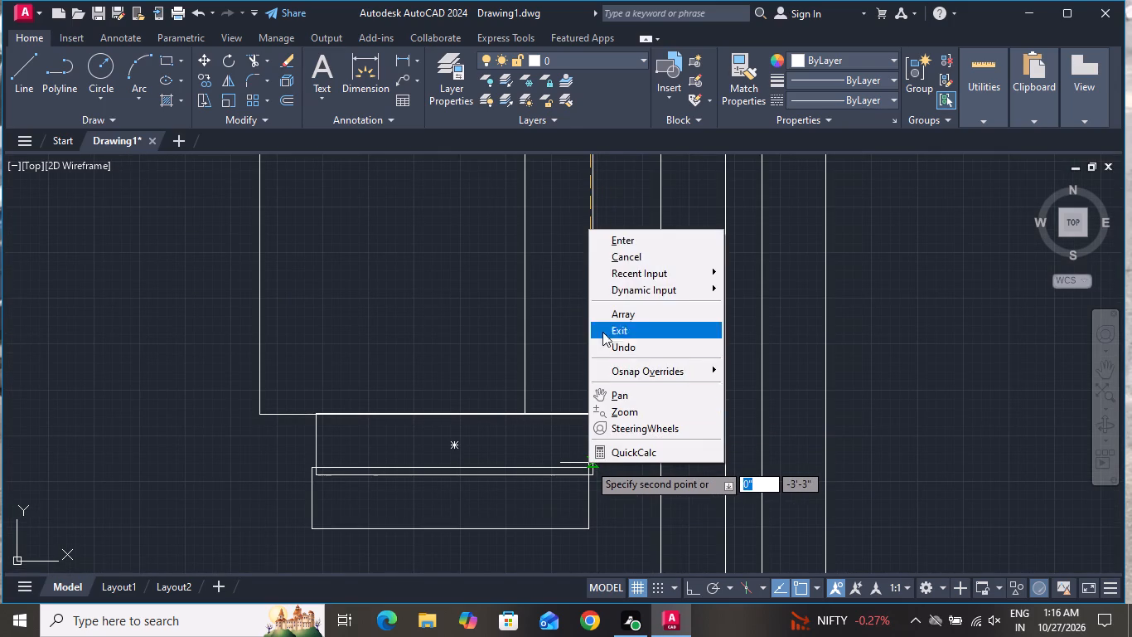
pyautogui.click(612, 262)
pyautogui.scroll(-3, 616, 353)
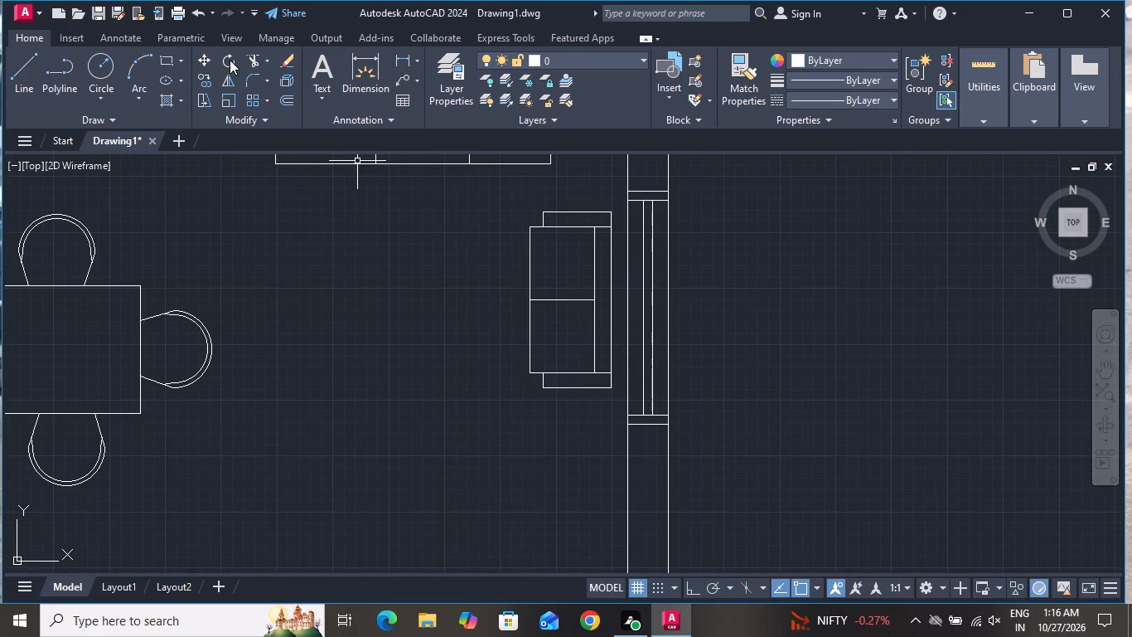
# Trim the lines separating the backrest from both armrests so they form one continuous frame around the two-part seat.
pyautogui.click(253, 56)
pyautogui.scroll(3, 602, 221)
pyautogui.click(606, 231)
pyautogui.click(607, 311)
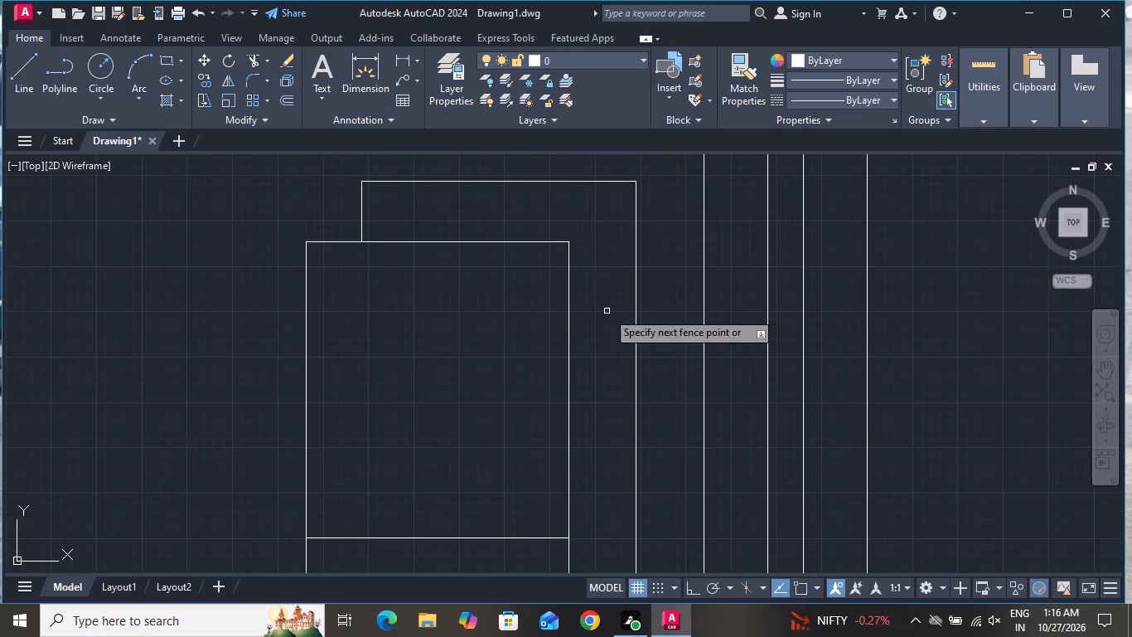
pyautogui.scroll(-3, 610, 230)
pyautogui.scroll(3, 607, 387)
pyautogui.click(607, 387)
pyautogui.click(604, 330)
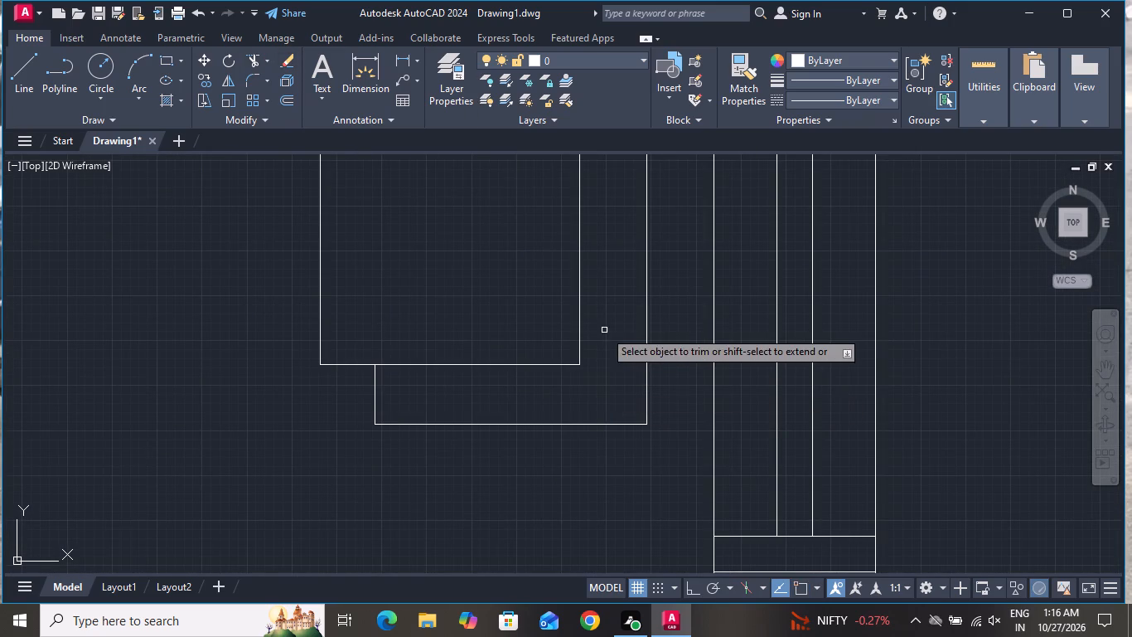
pyautogui.rightClick(607, 353)
pyautogui.click(634, 377)
pyautogui.scroll(-3, 608, 406)
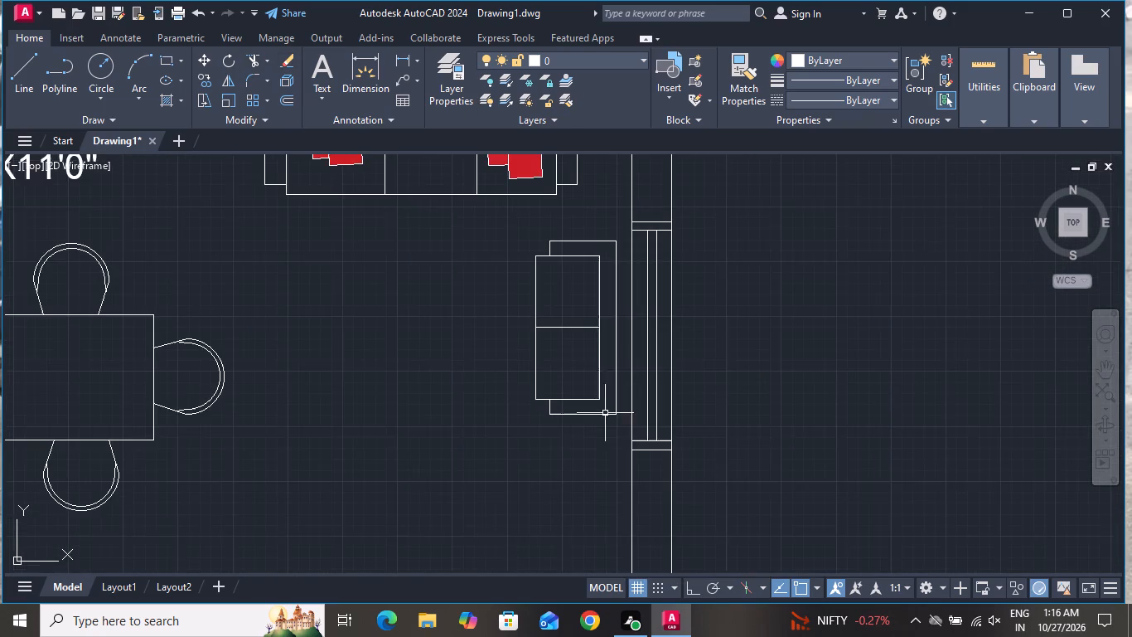
pyautogui.scroll(-2, 604, 413)
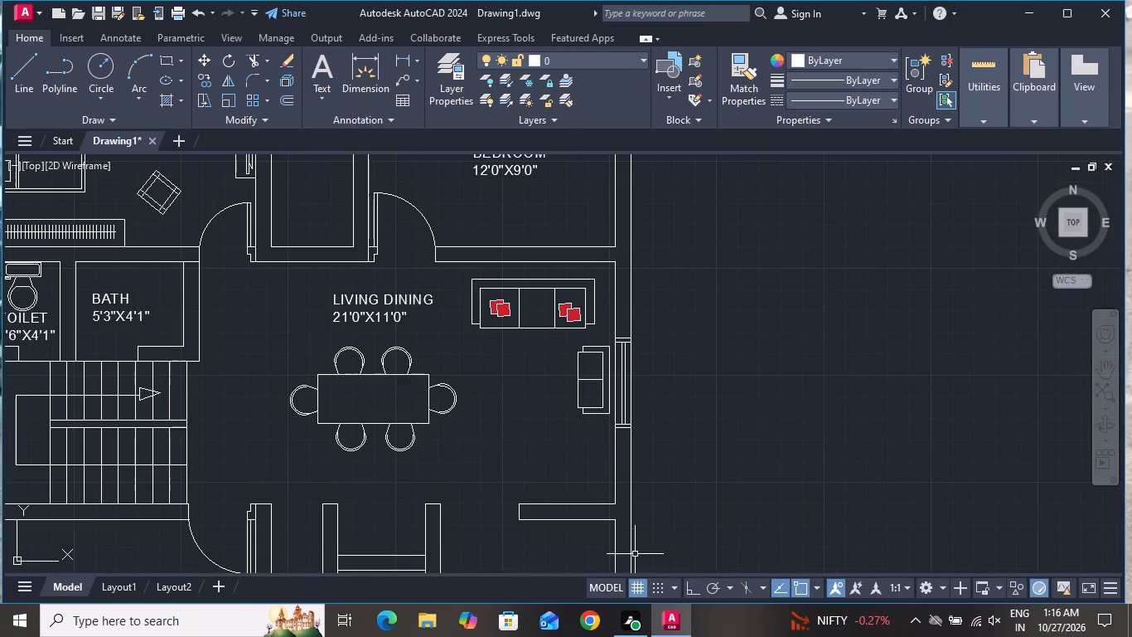
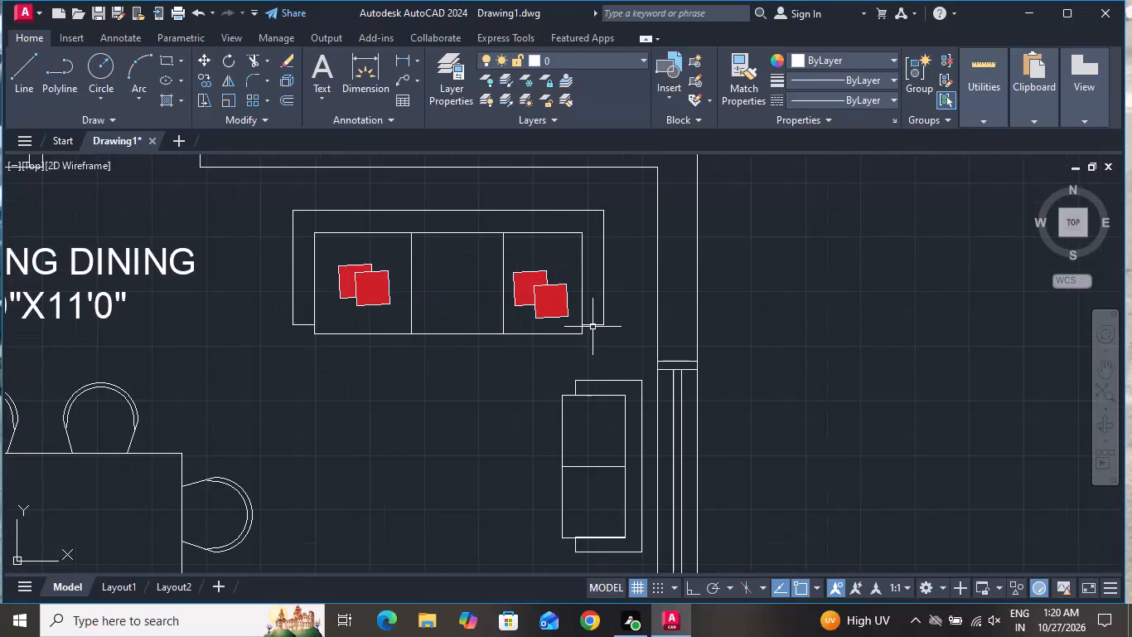
# Draw a vertical line through the two-seat sofa's seat from its top edge to its bottom edge, near the open front side.
pyautogui.scroll(-1, 429, 311)
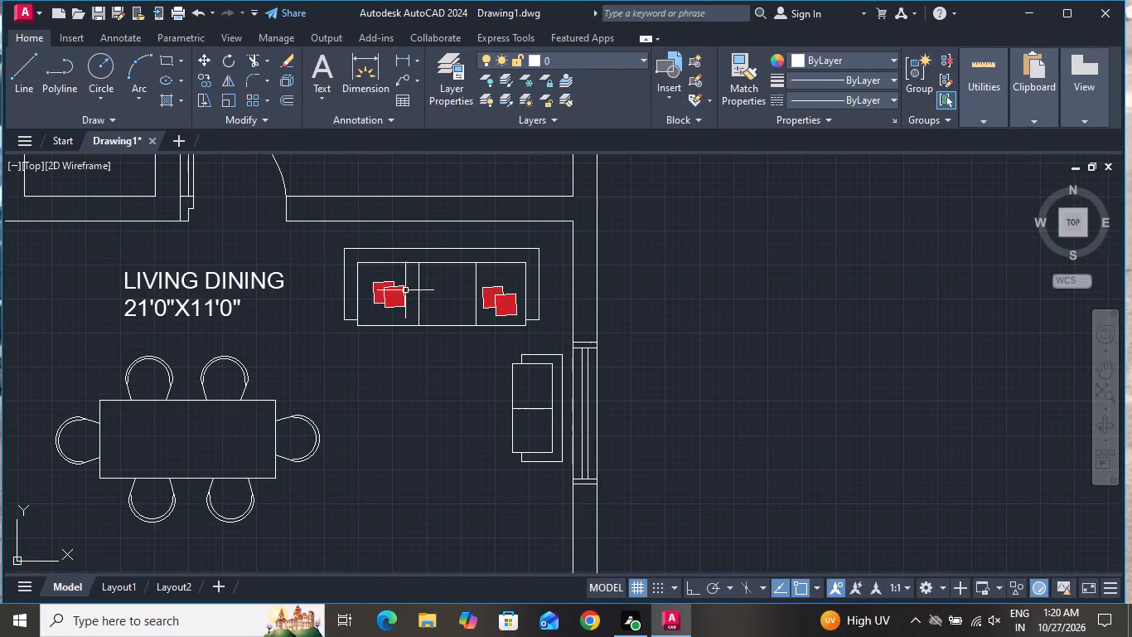
pyautogui.scroll(1, 355, 244)
pyautogui.scroll(-1, 539, 292)
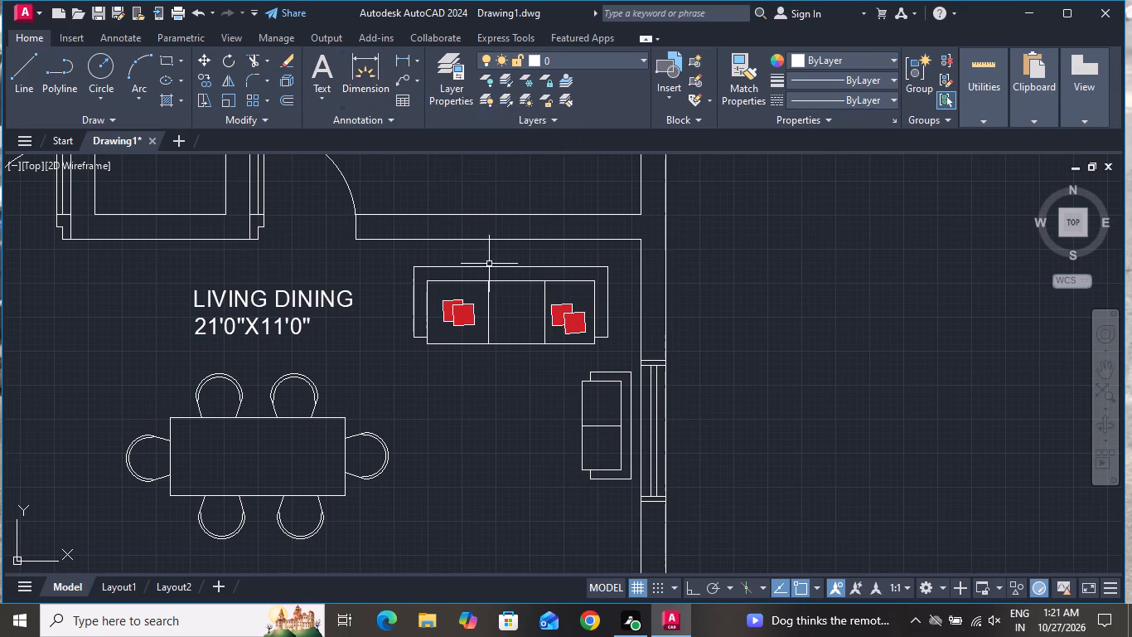
pyautogui.scroll(1, 607, 422)
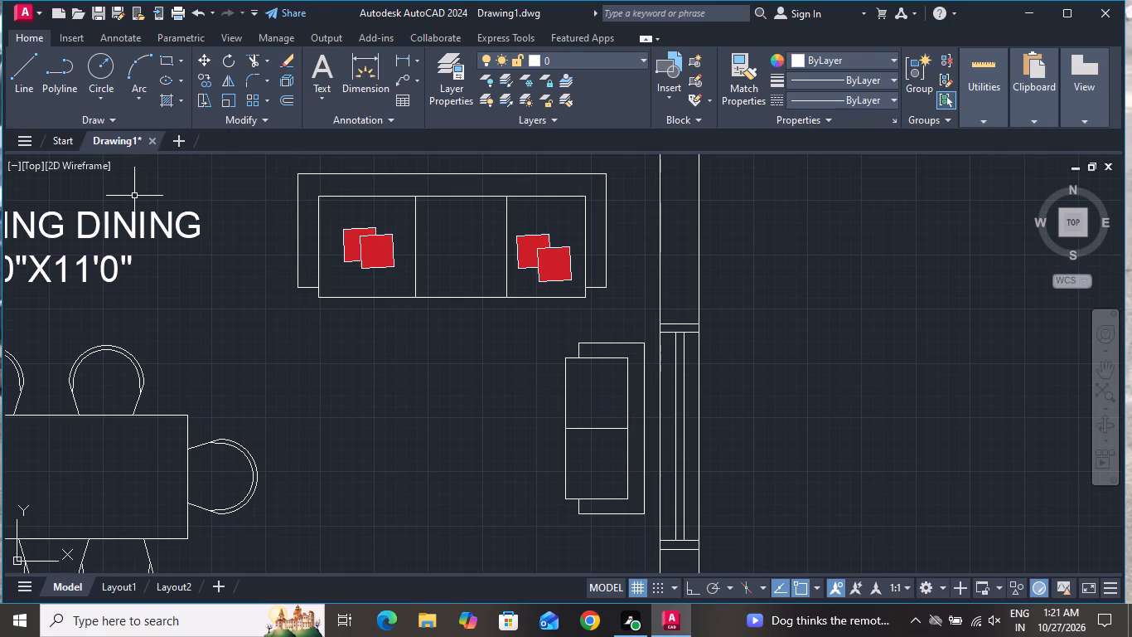
pyautogui.click(13, 66)
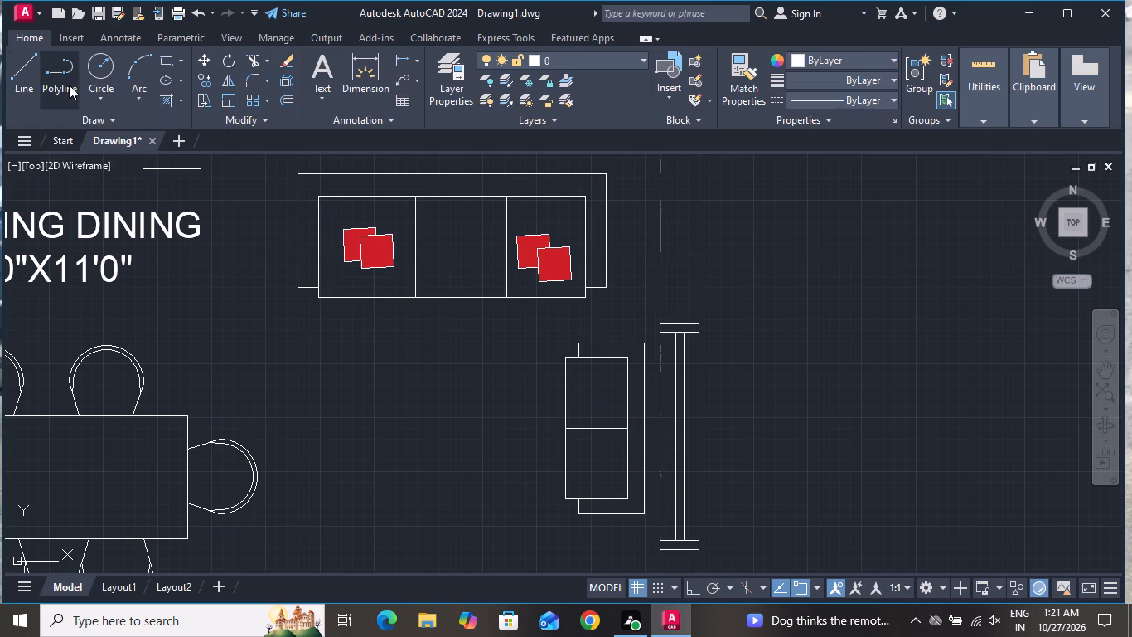
pyautogui.scroll(1, 583, 372)
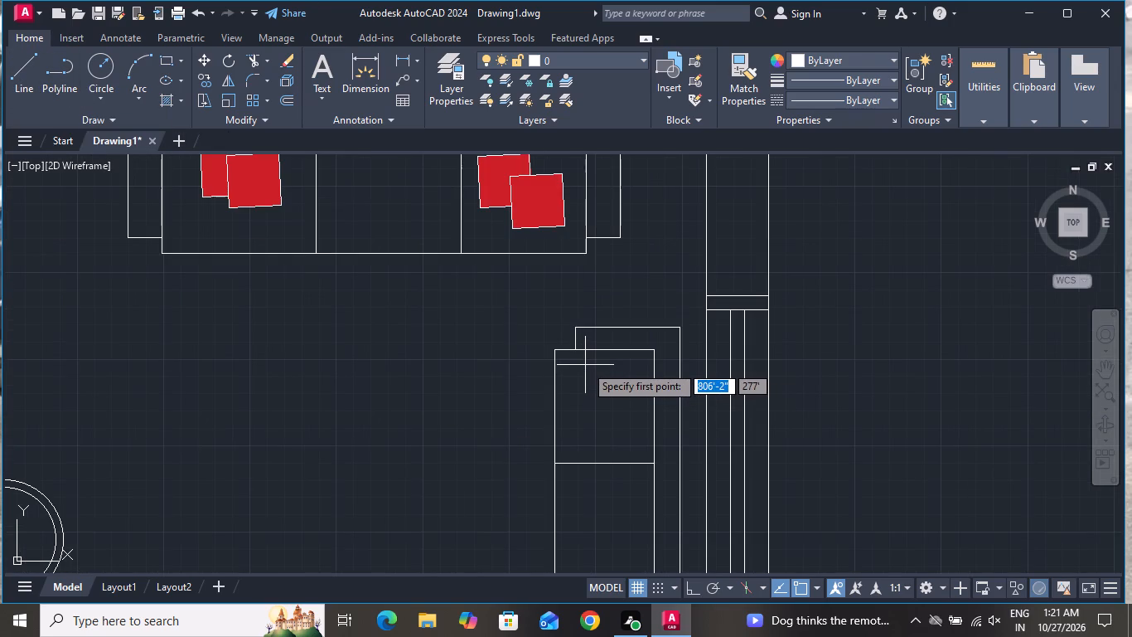
pyautogui.scroll(1, 587, 362)
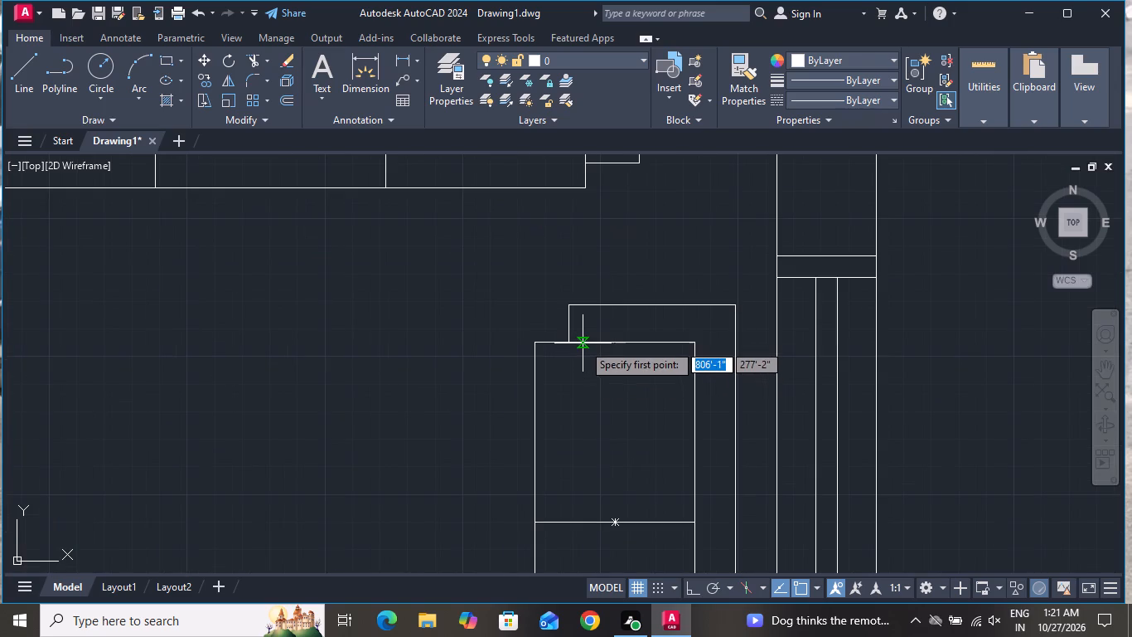
pyautogui.click(583, 343)
pyautogui.scroll(-2, 592, 401)
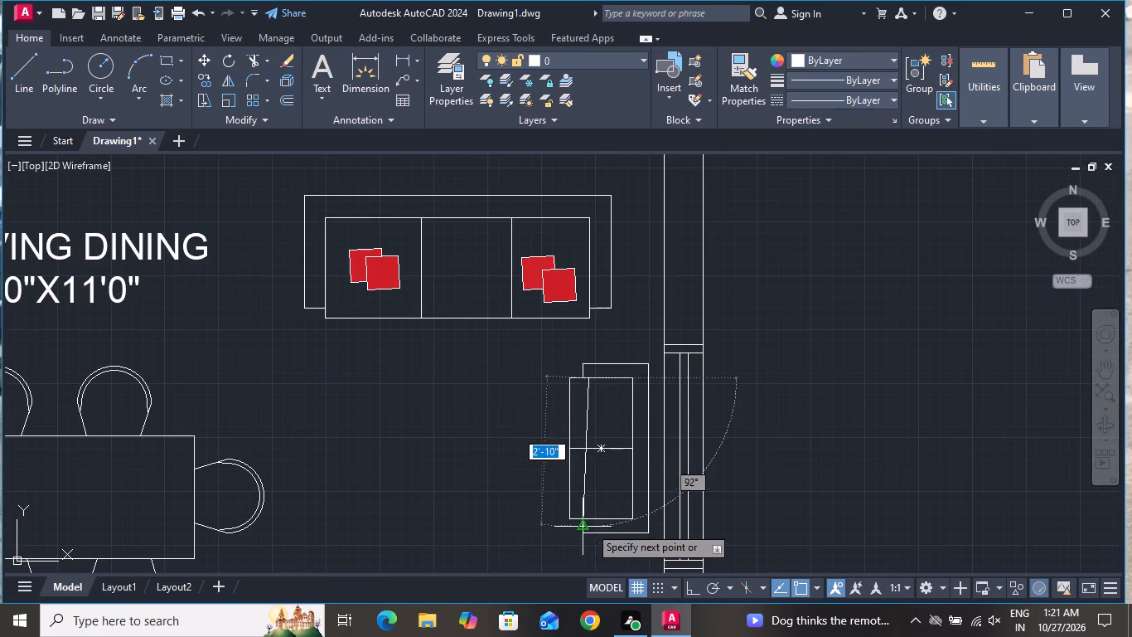
pyautogui.scroll(3, 592, 524)
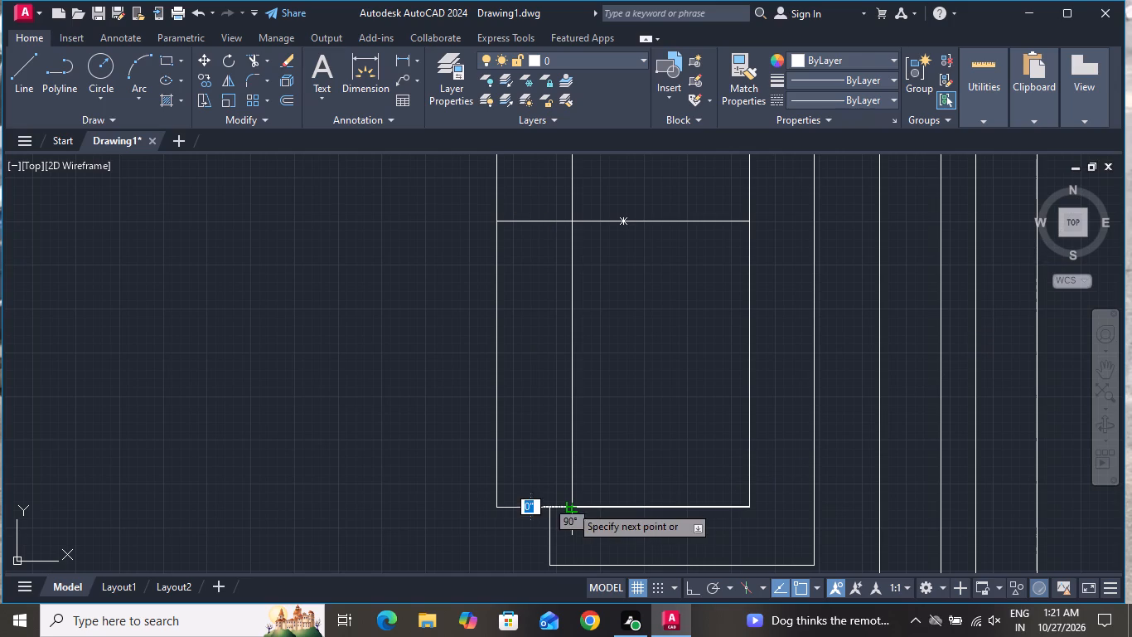
pyautogui.rightClick(564, 497)
pyautogui.click(626, 339)
# Draw a horizontal line across the three-seat sofa's seats, between its two side edges and just above the front edge.
pyautogui.scroll(-2, 625, 351)
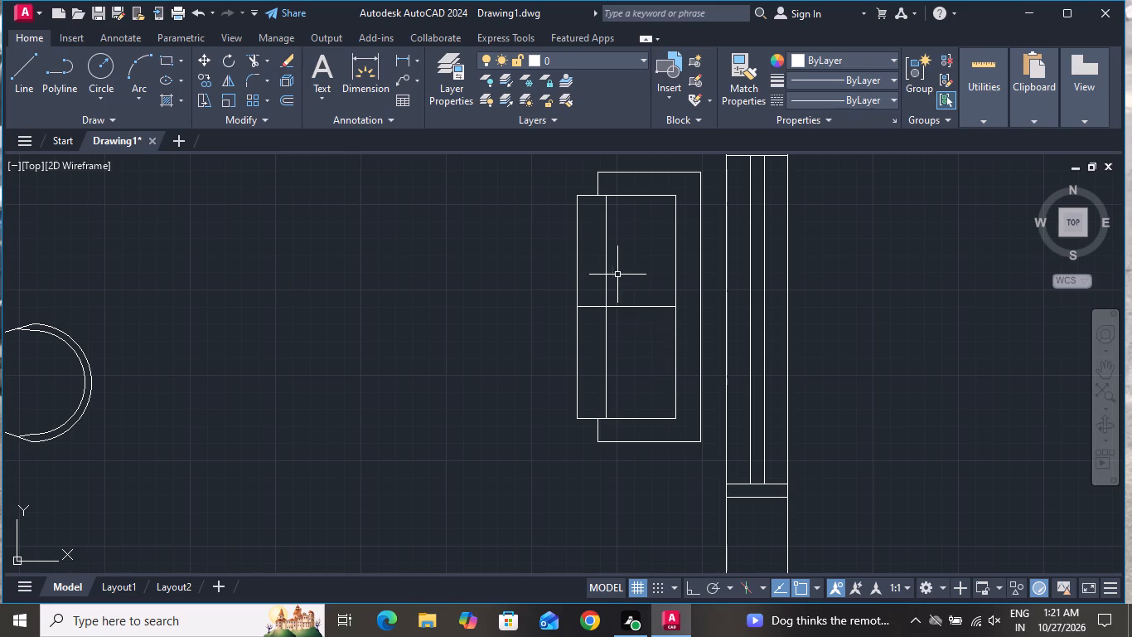
pyautogui.scroll(-1, 636, 262)
pyautogui.scroll(4, 619, 229)
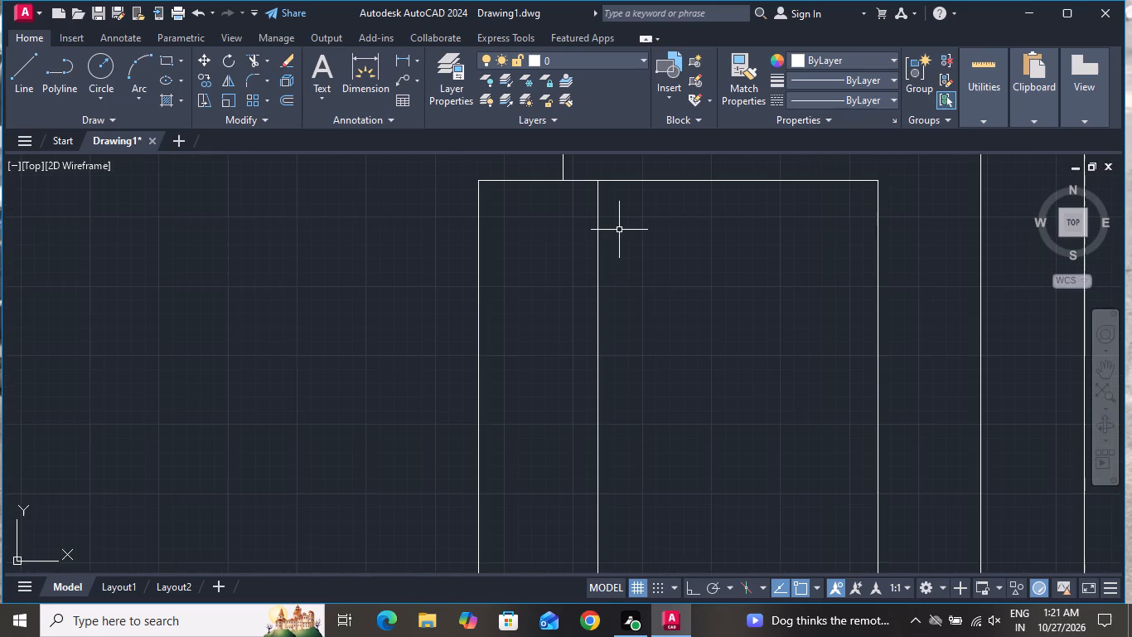
pyautogui.scroll(-1, 646, 270)
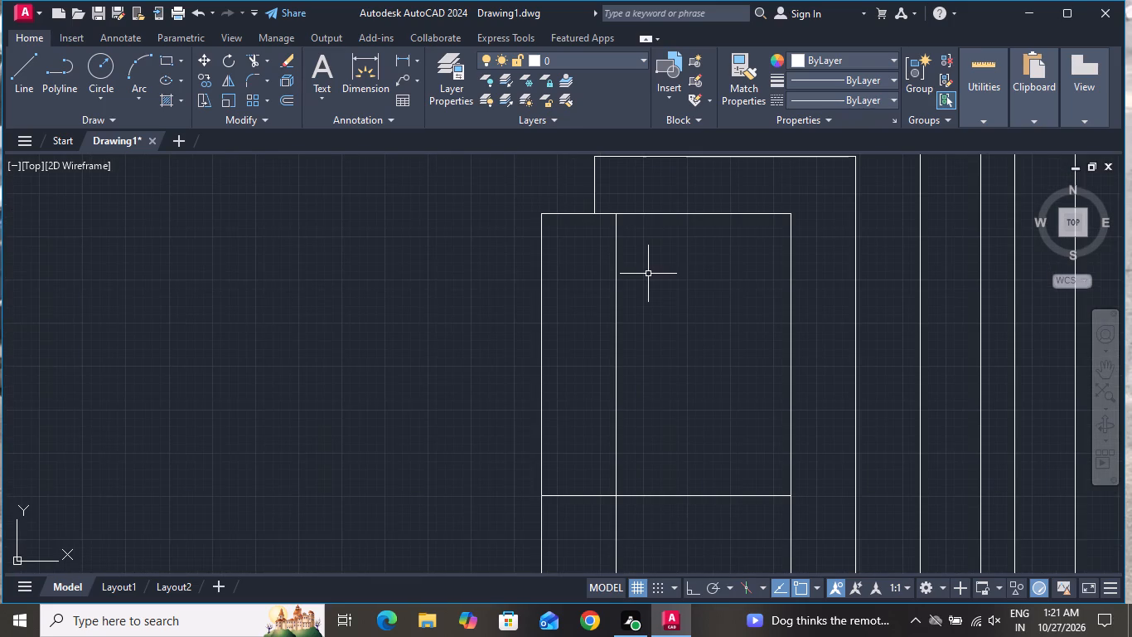
pyautogui.scroll(-4, 726, 255)
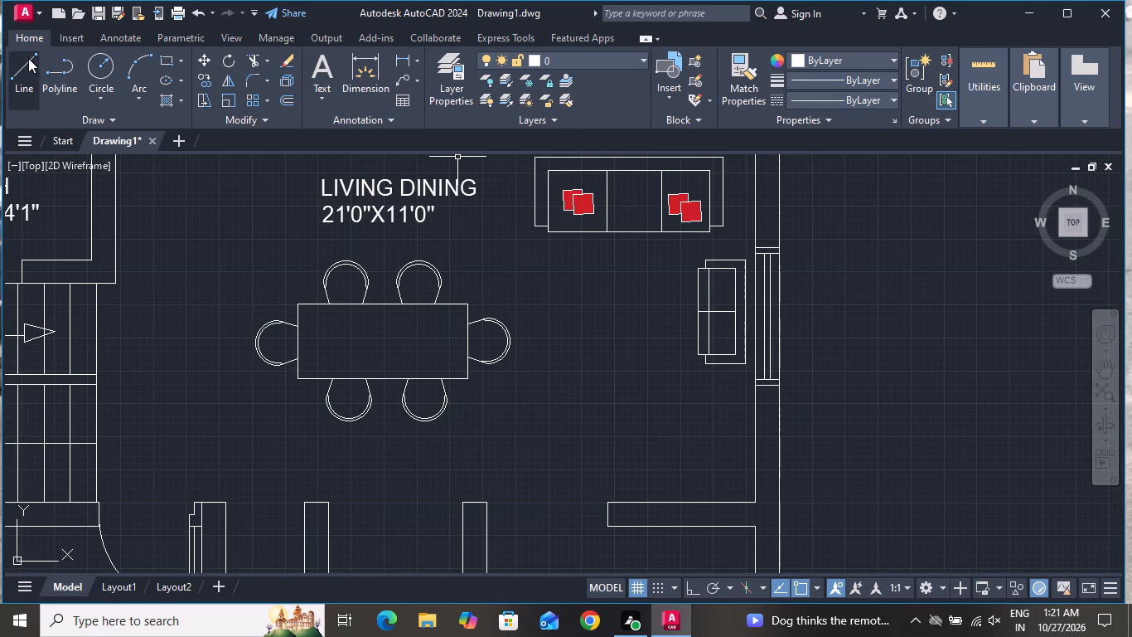
pyautogui.click(28, 58)
pyautogui.scroll(3, 543, 175)
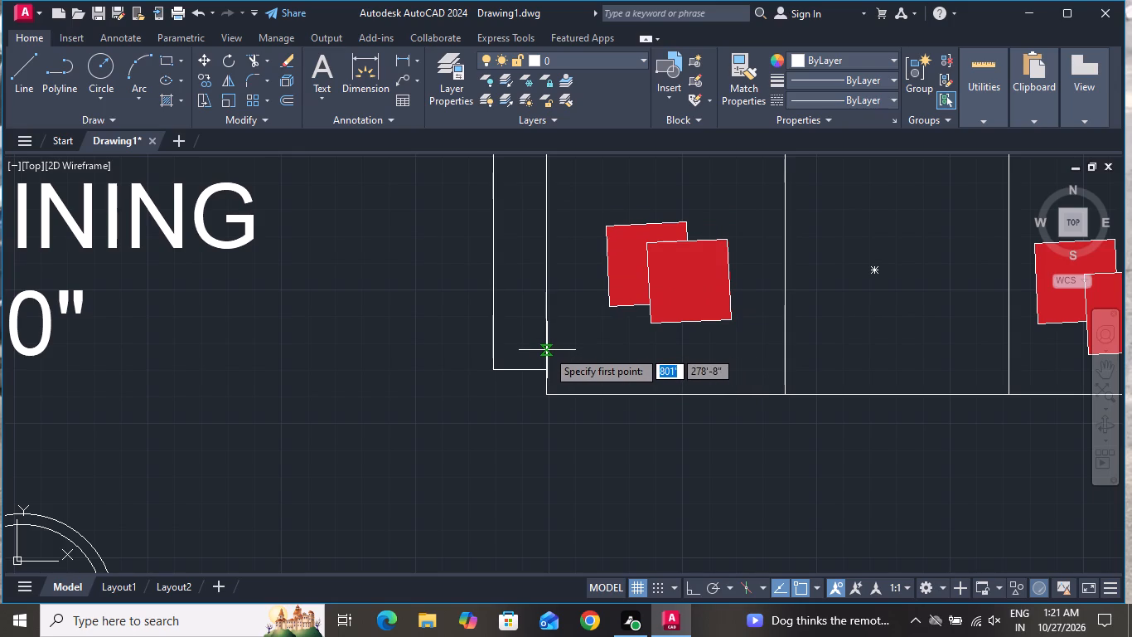
pyautogui.click(545, 350)
pyautogui.scroll(-3, 619, 354)
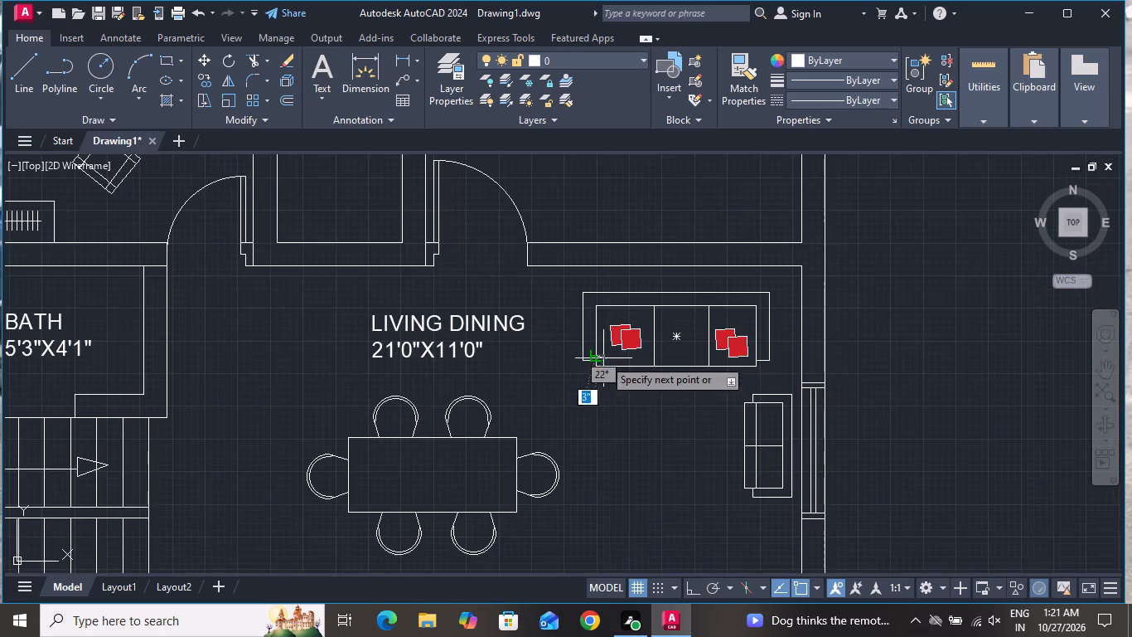
pyautogui.scroll(4, 752, 353)
pyautogui.click(767, 360)
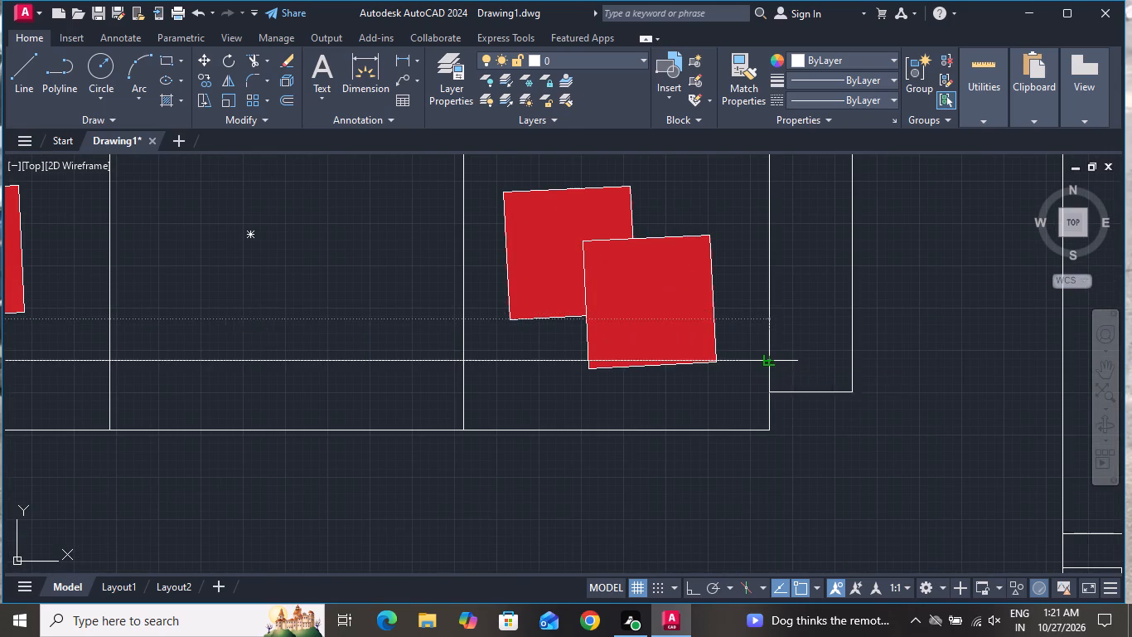
pyautogui.rightClick(768, 360)
pyautogui.click(802, 381)
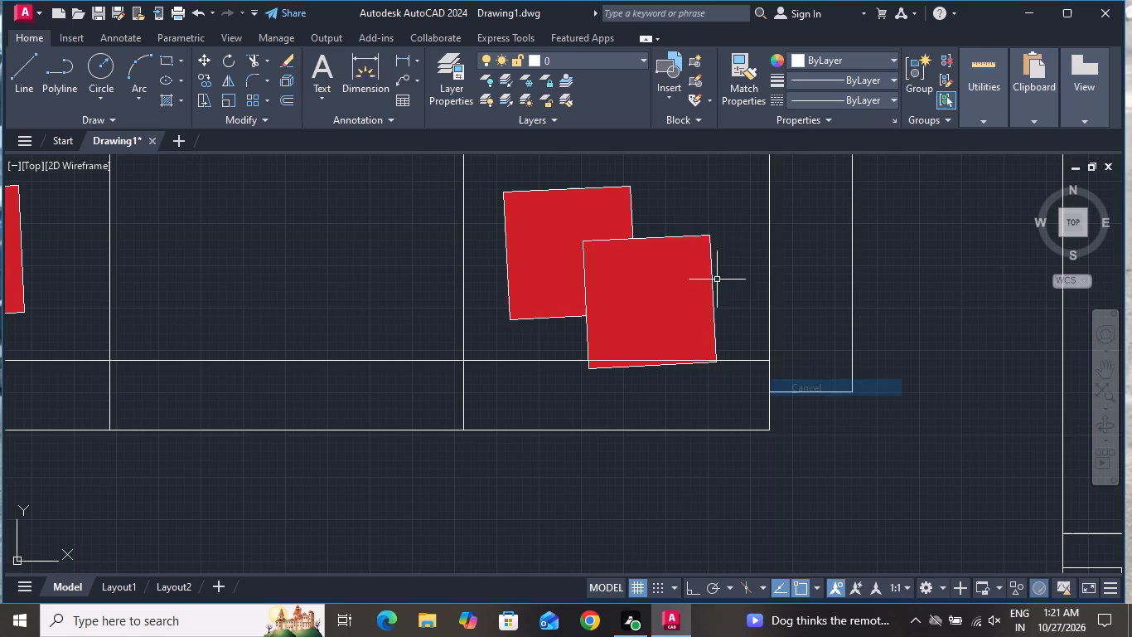
# Move the overlapping red cushion pair on the three-seat sofa's right seat about 3" up, clear of the new front line.
pyautogui.click(714, 209)
pyautogui.click(599, 256)
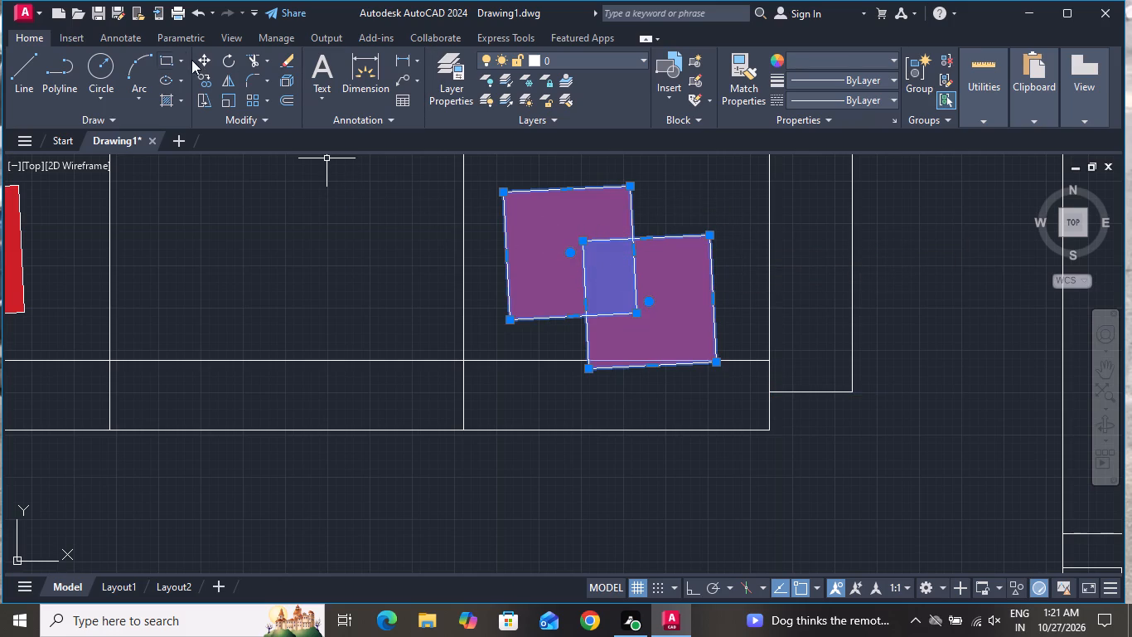
pyautogui.click(196, 58)
pyautogui.click(607, 250)
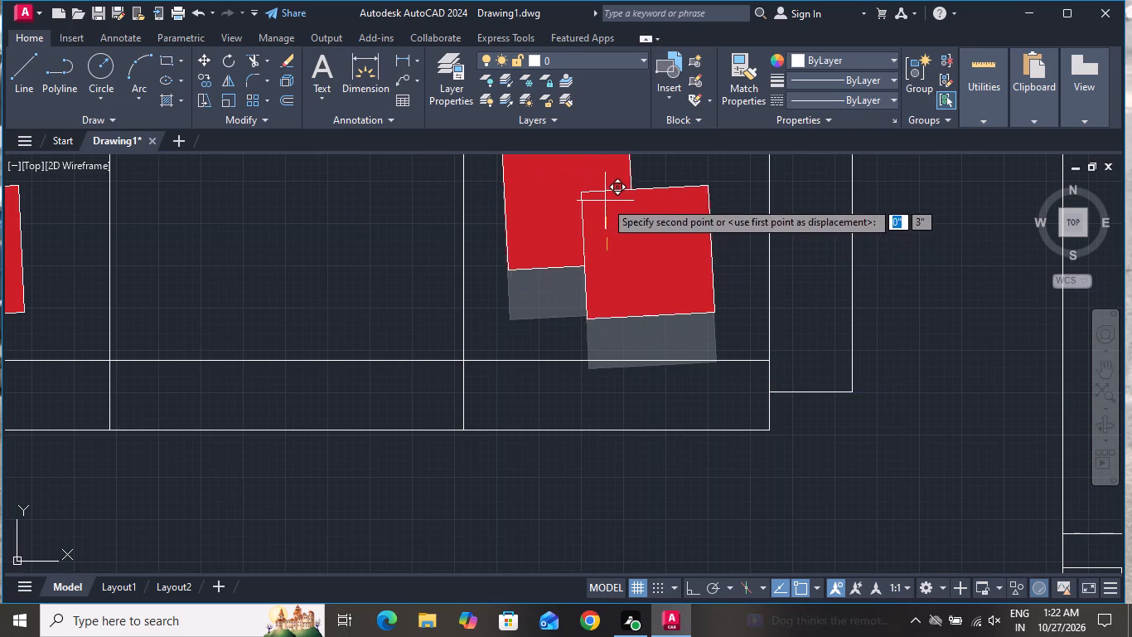
pyautogui.click(605, 201)
# Copy the red cushion pair from the three-seat sofa's right seat onto the middle of the two-seat sofa.
pyautogui.scroll(-2, 658, 244)
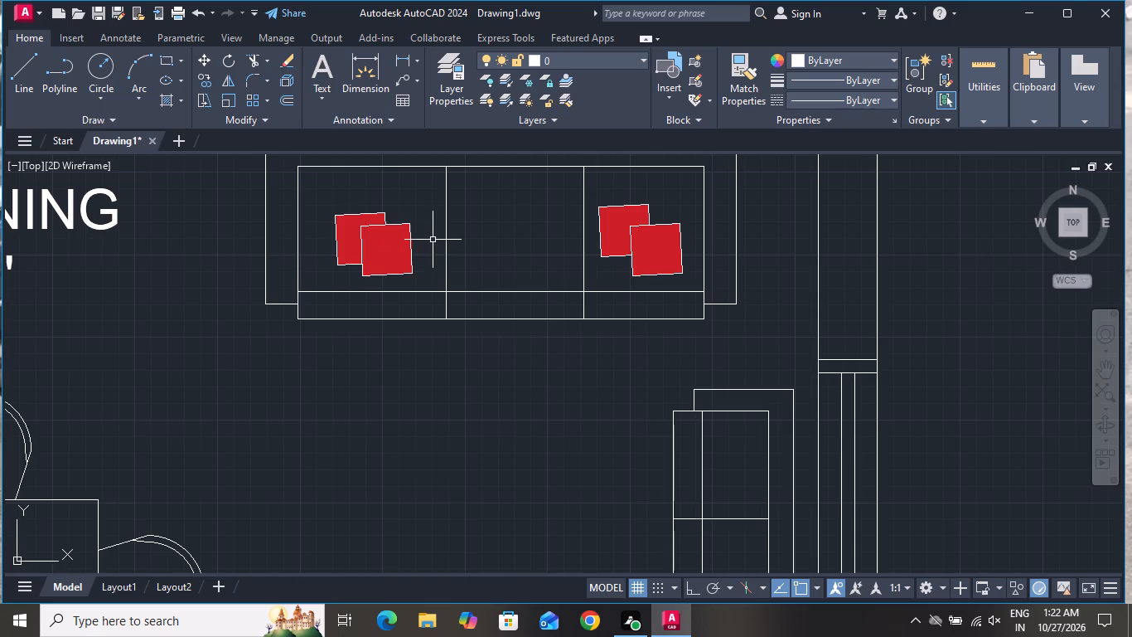
pyautogui.scroll(-1, 675, 391)
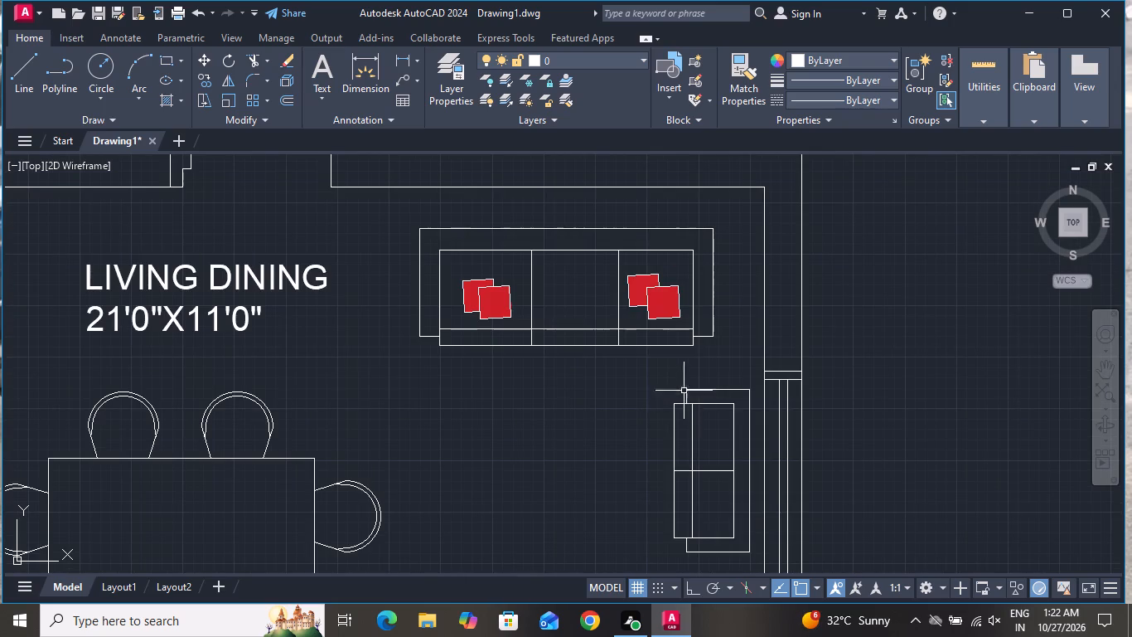
pyautogui.click(660, 276)
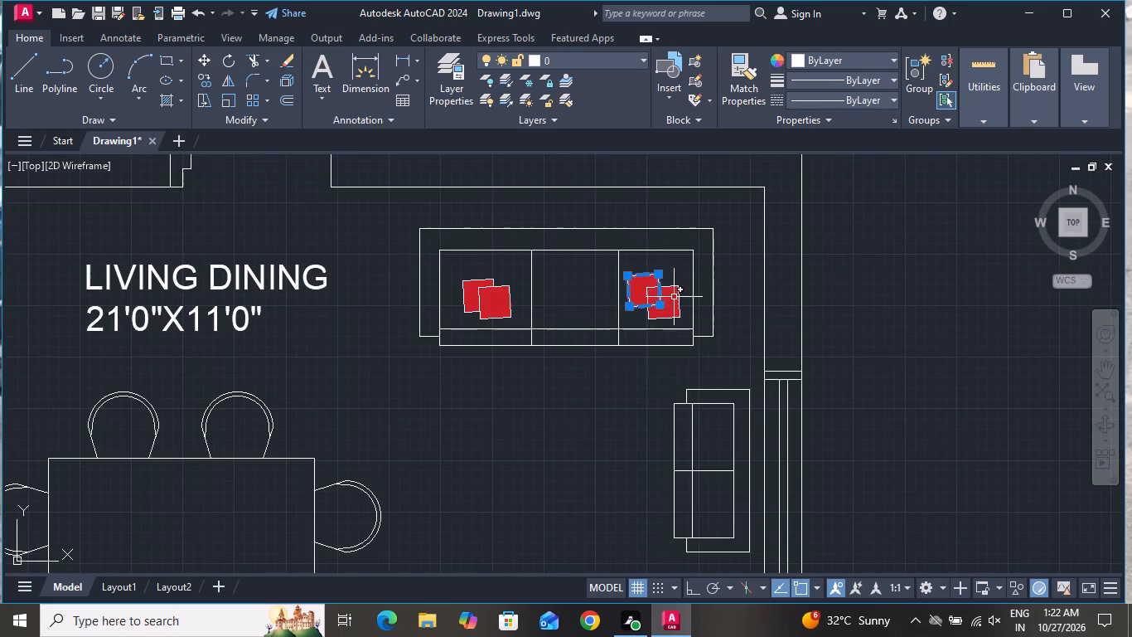
pyautogui.click(675, 278)
pyautogui.click(641, 302)
pyautogui.scroll(3, 651, 300)
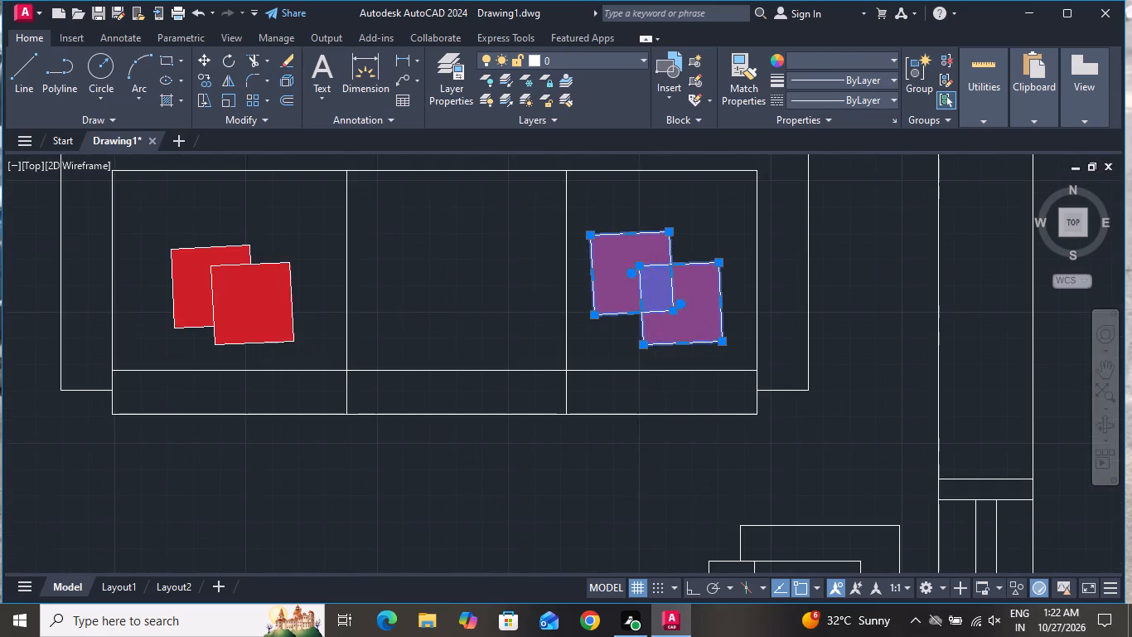
pyautogui.click(667, 255)
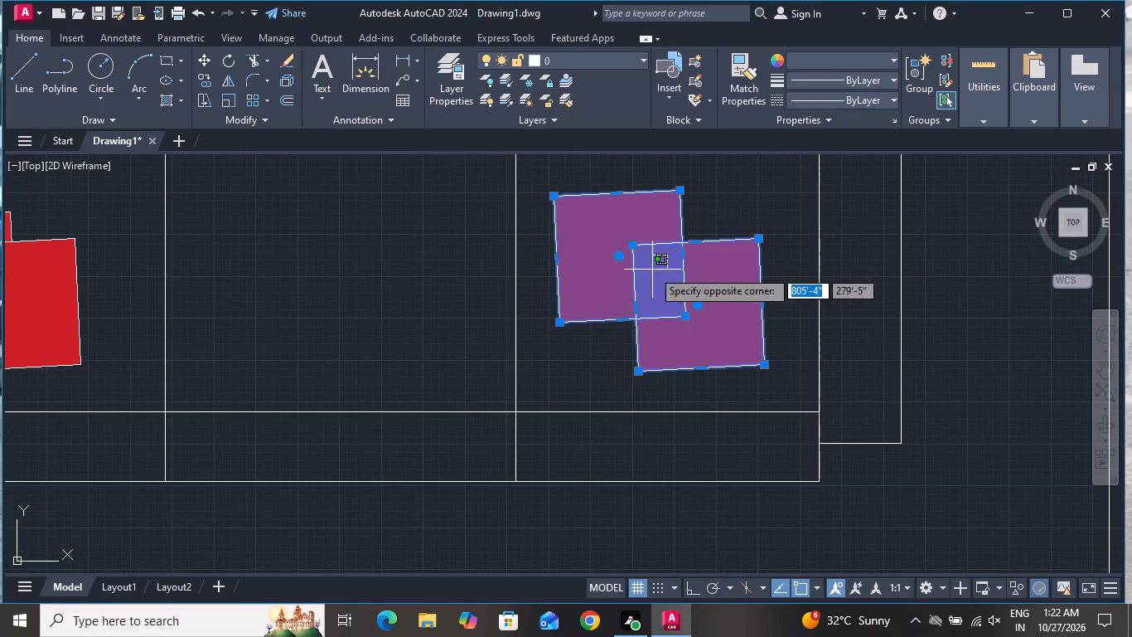
pyautogui.click(650, 273)
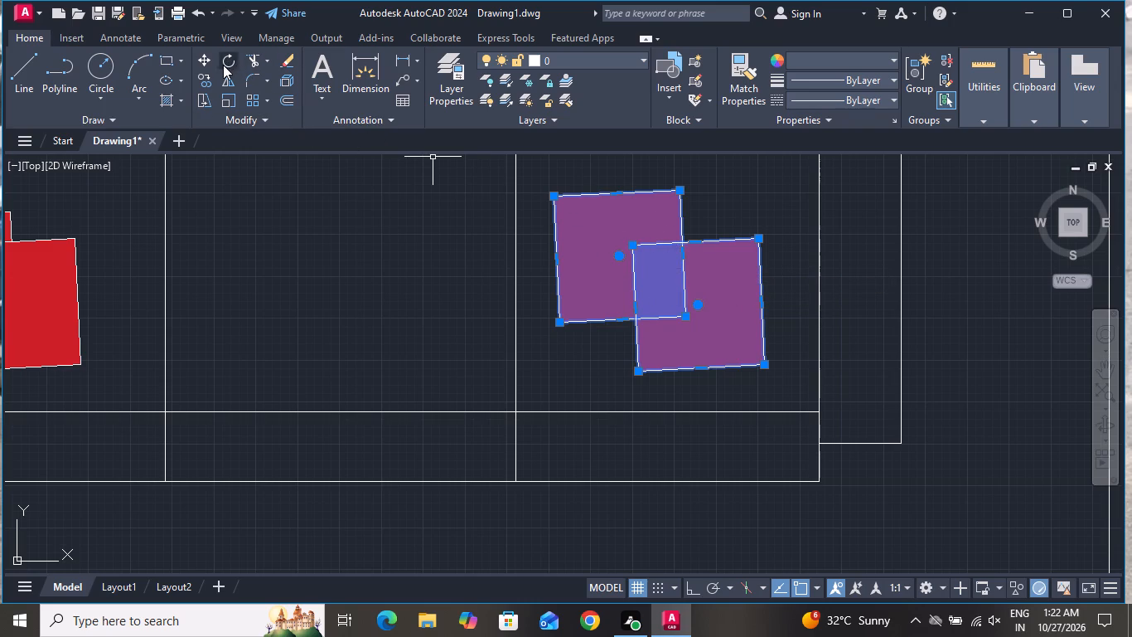
pyautogui.click(208, 78)
pyautogui.click(671, 275)
pyautogui.scroll(-3, 682, 333)
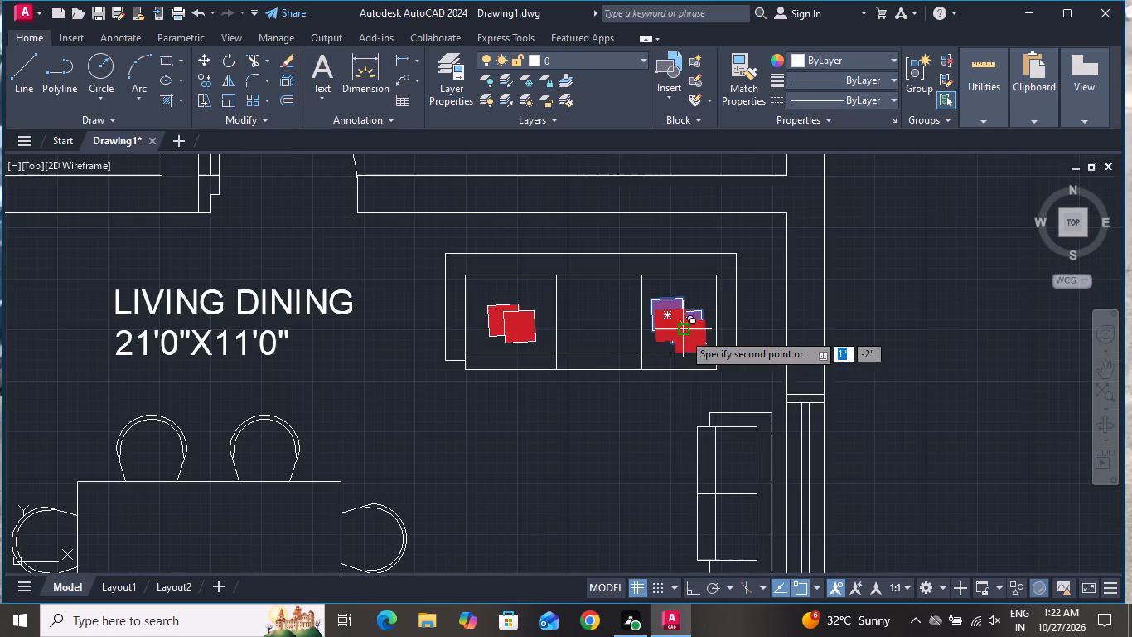
pyautogui.scroll(3, 742, 523)
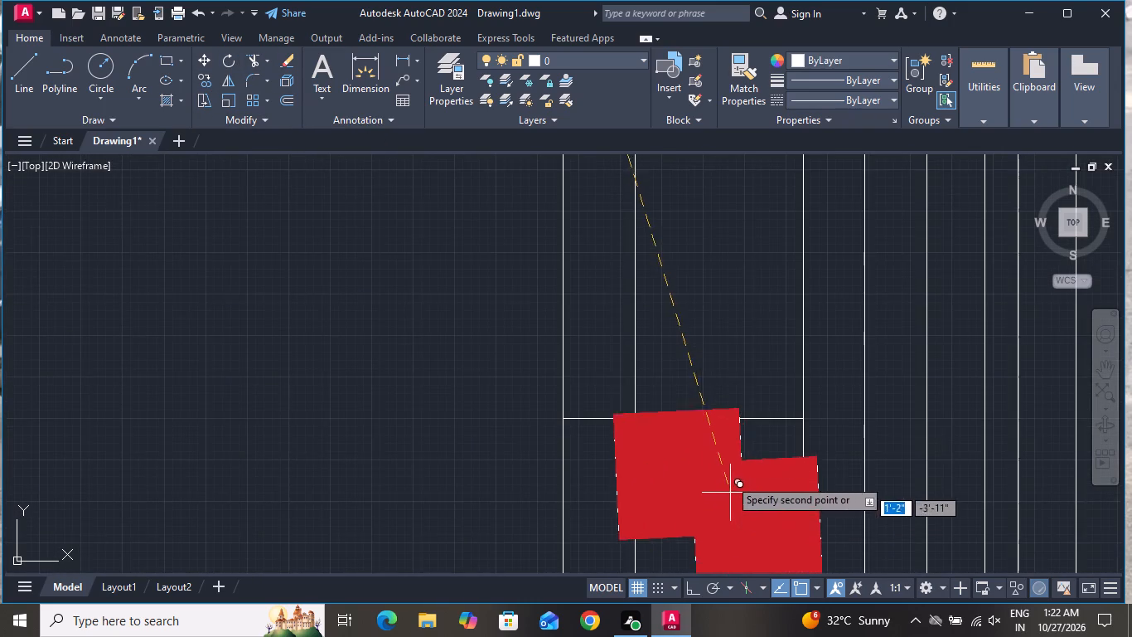
pyautogui.scroll(-2, 731, 410)
pyautogui.click(716, 408)
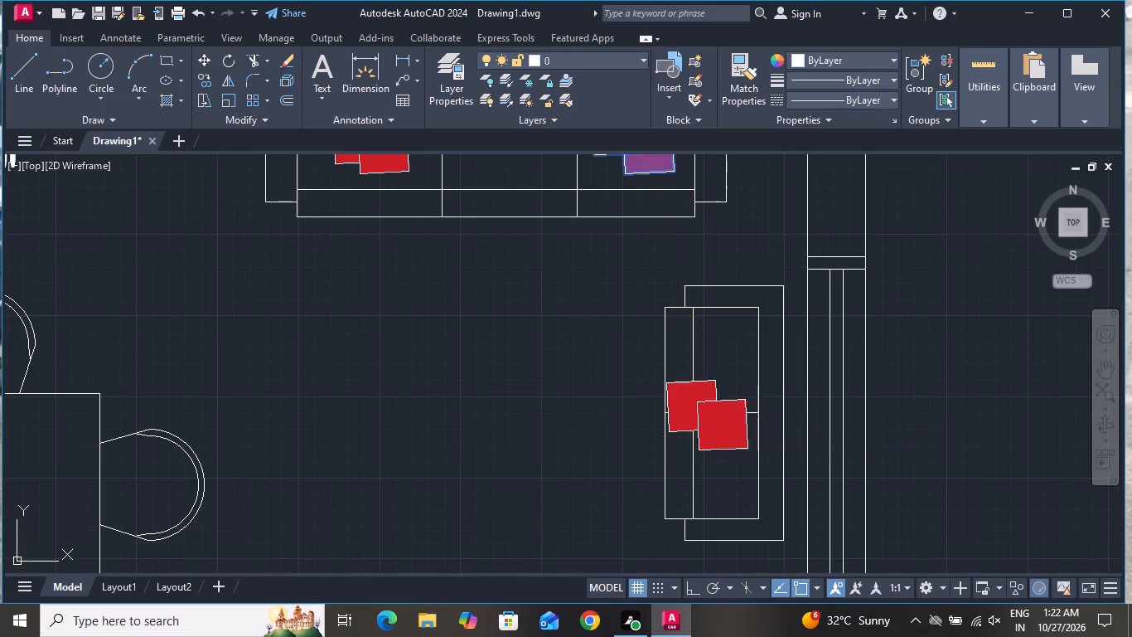
pyautogui.rightClick(552, 446)
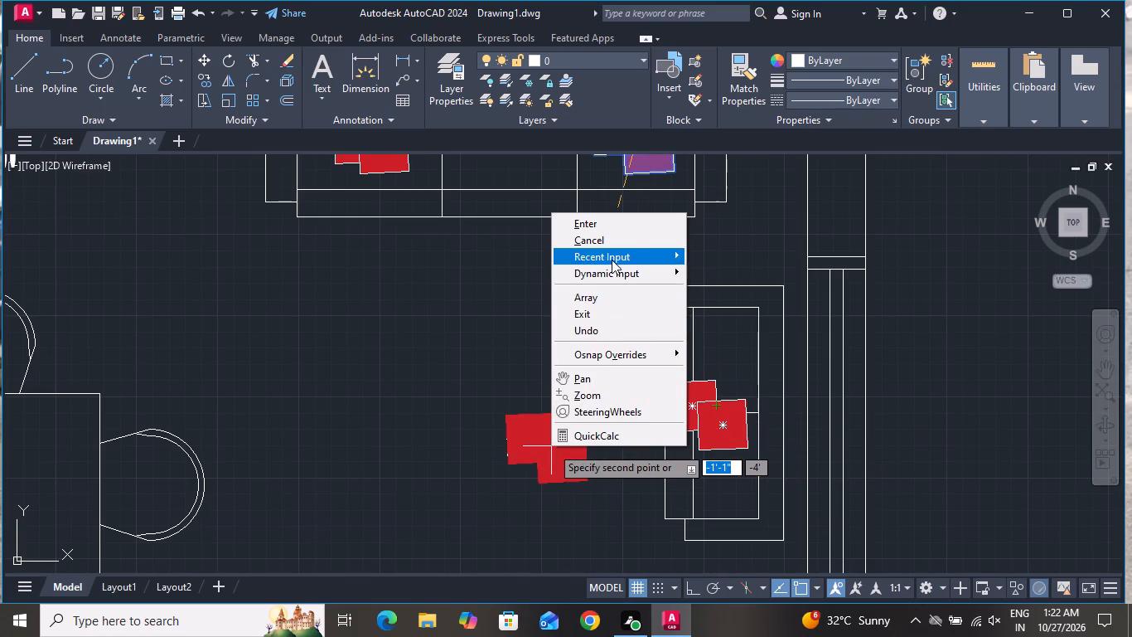
pyautogui.click(612, 260)
pyautogui.click(622, 232)
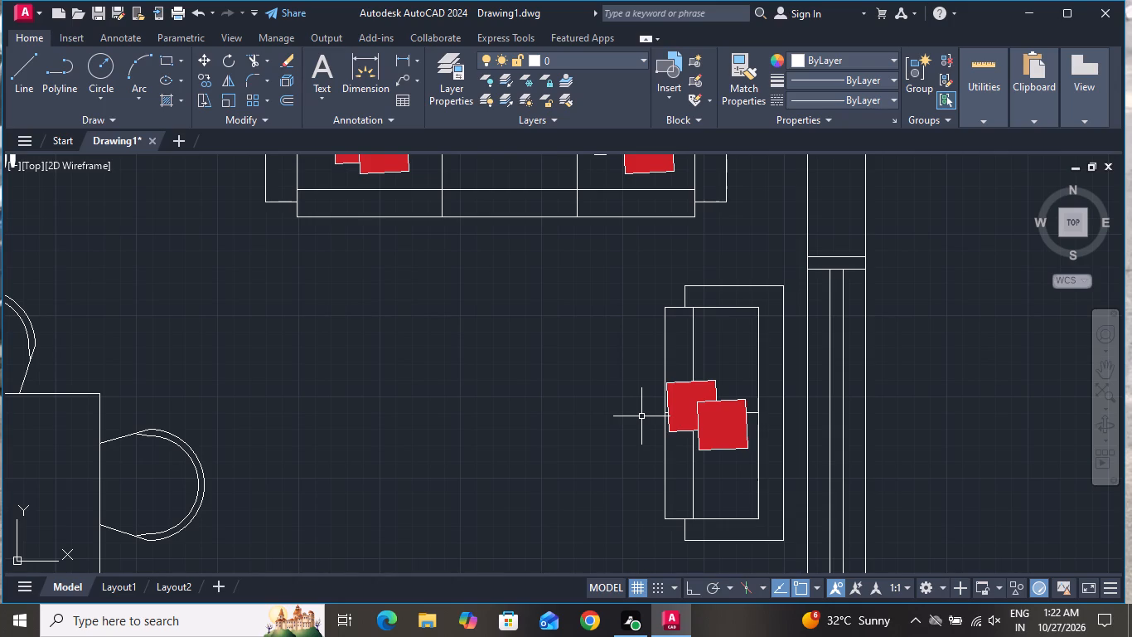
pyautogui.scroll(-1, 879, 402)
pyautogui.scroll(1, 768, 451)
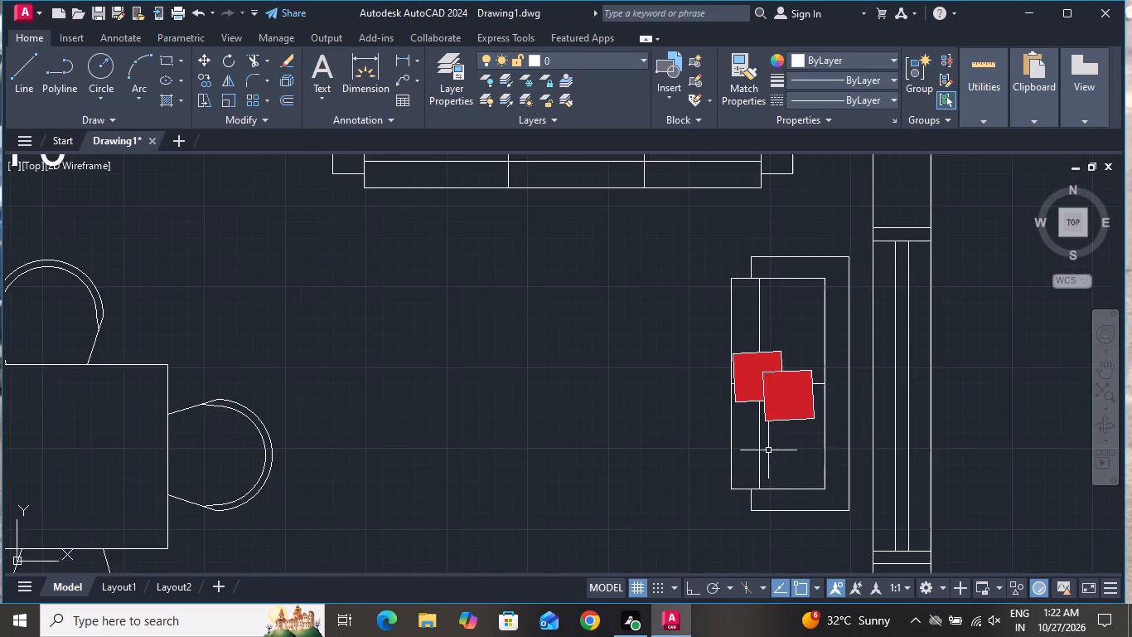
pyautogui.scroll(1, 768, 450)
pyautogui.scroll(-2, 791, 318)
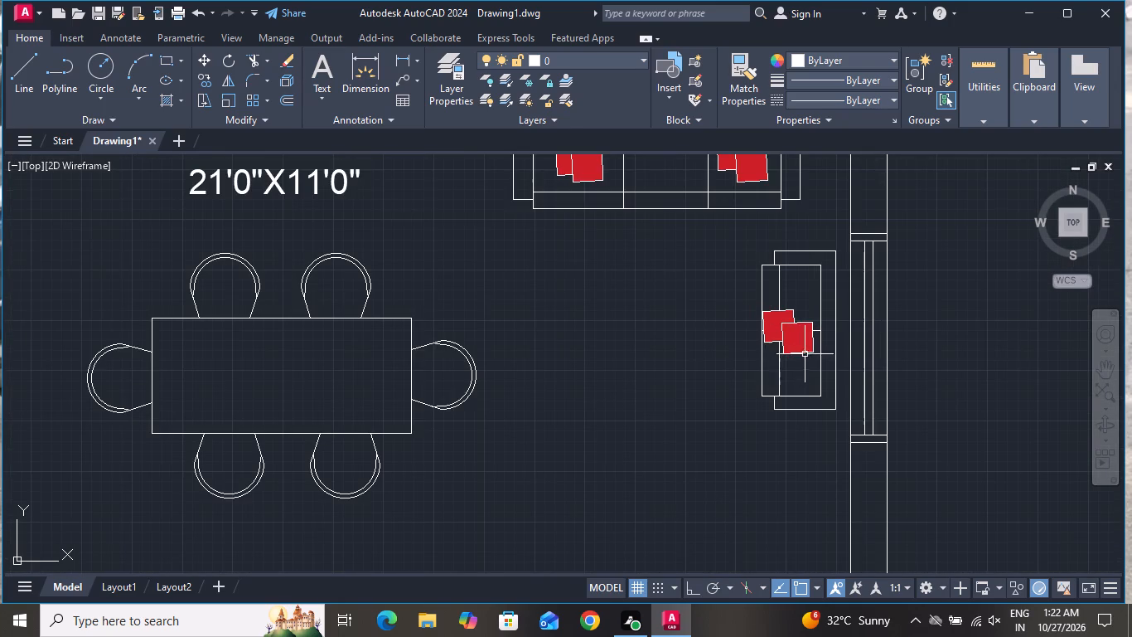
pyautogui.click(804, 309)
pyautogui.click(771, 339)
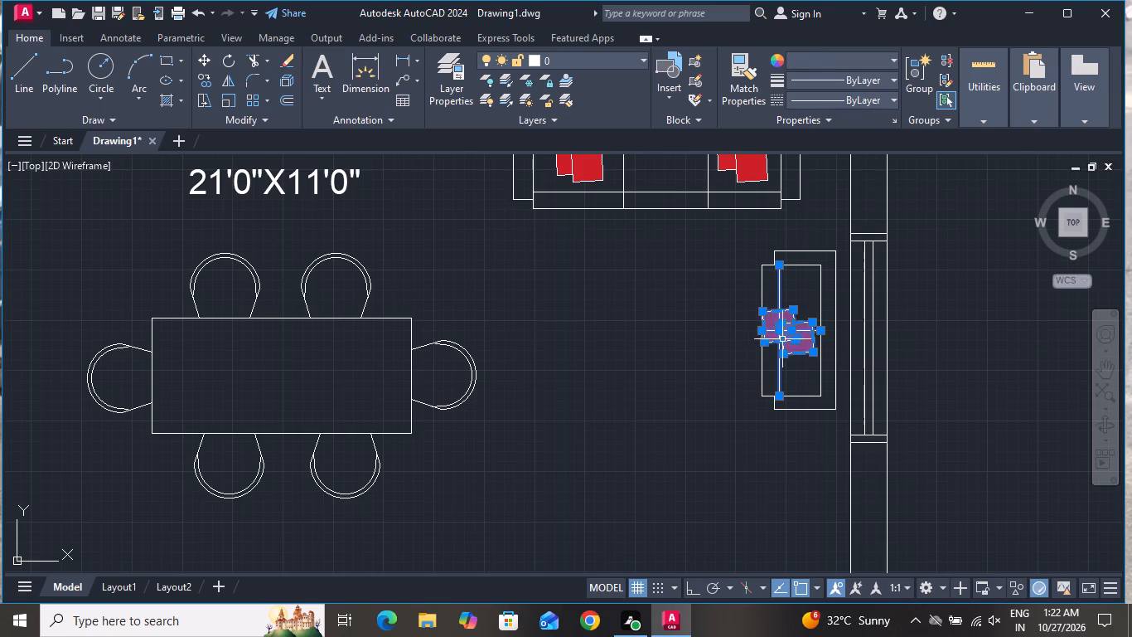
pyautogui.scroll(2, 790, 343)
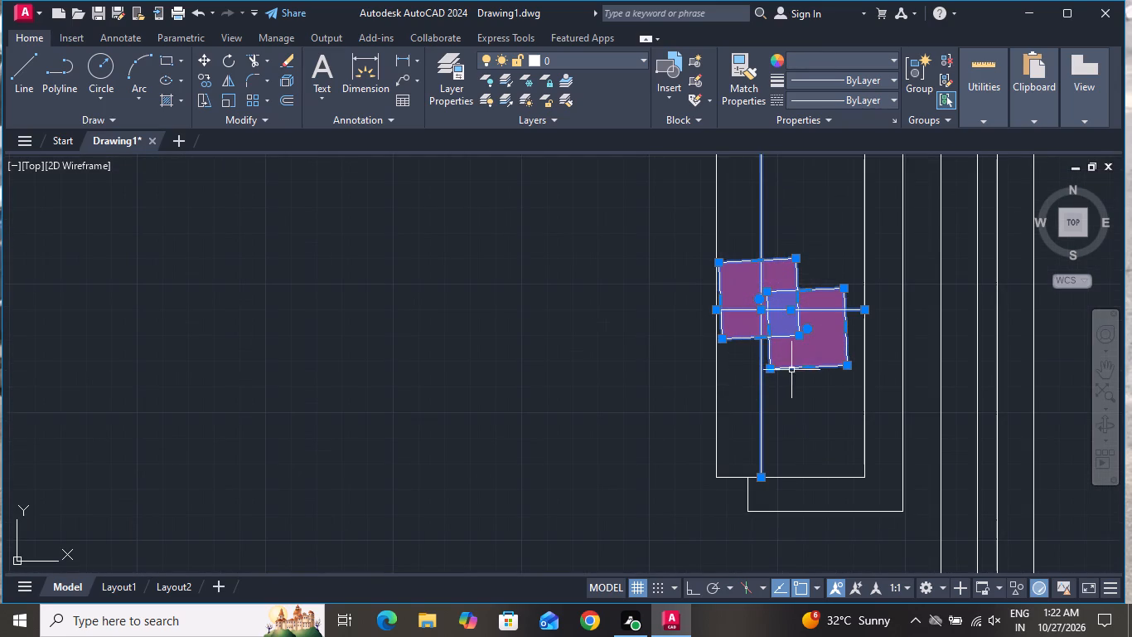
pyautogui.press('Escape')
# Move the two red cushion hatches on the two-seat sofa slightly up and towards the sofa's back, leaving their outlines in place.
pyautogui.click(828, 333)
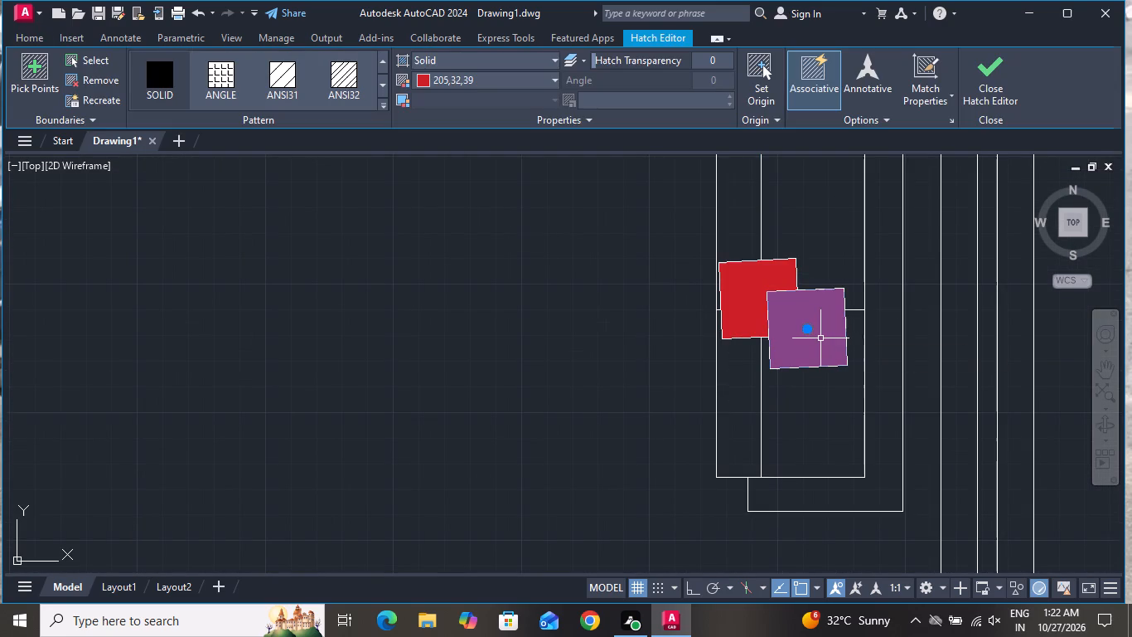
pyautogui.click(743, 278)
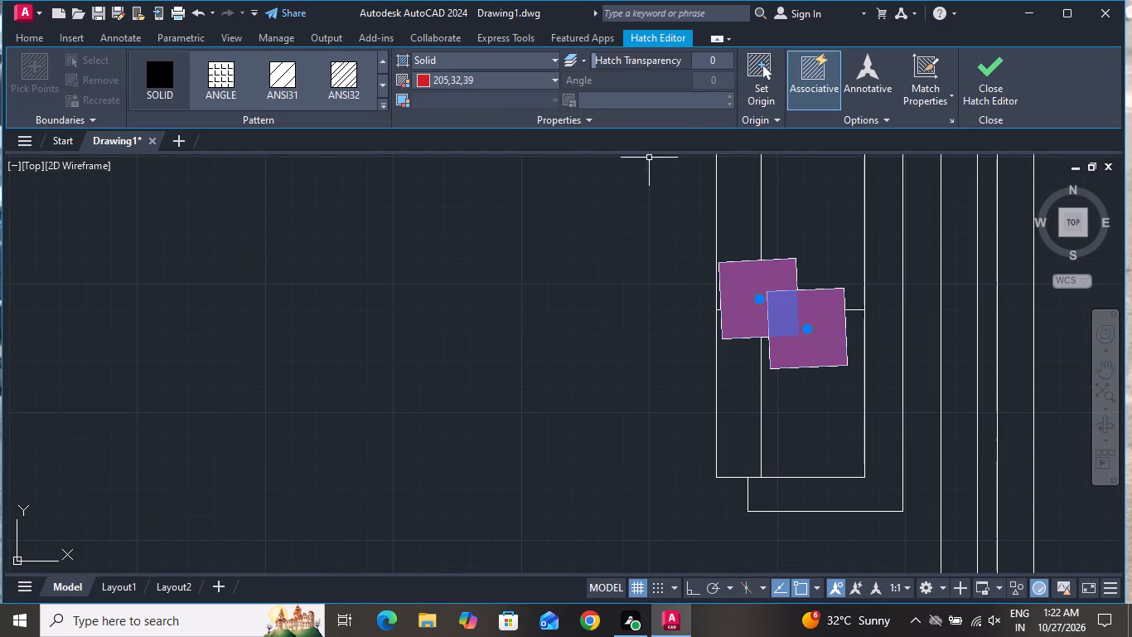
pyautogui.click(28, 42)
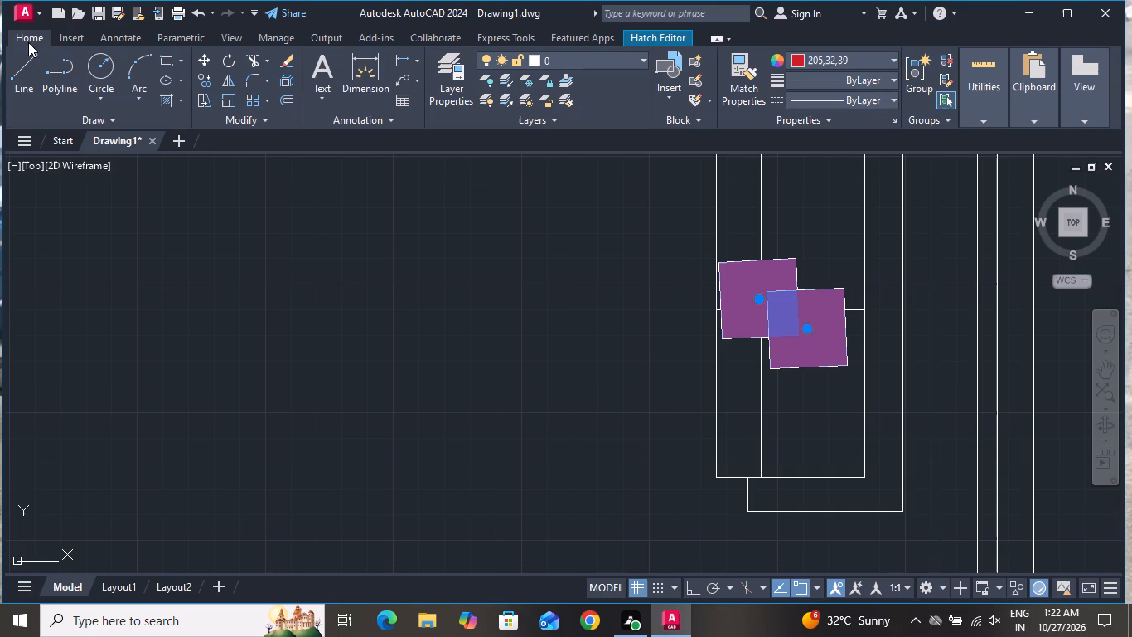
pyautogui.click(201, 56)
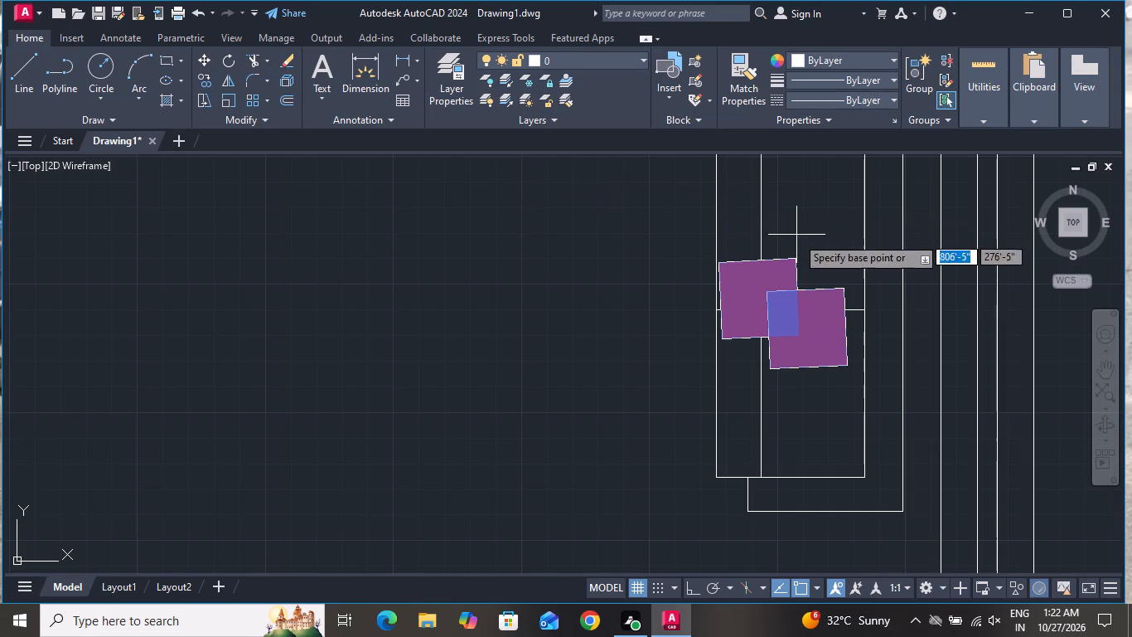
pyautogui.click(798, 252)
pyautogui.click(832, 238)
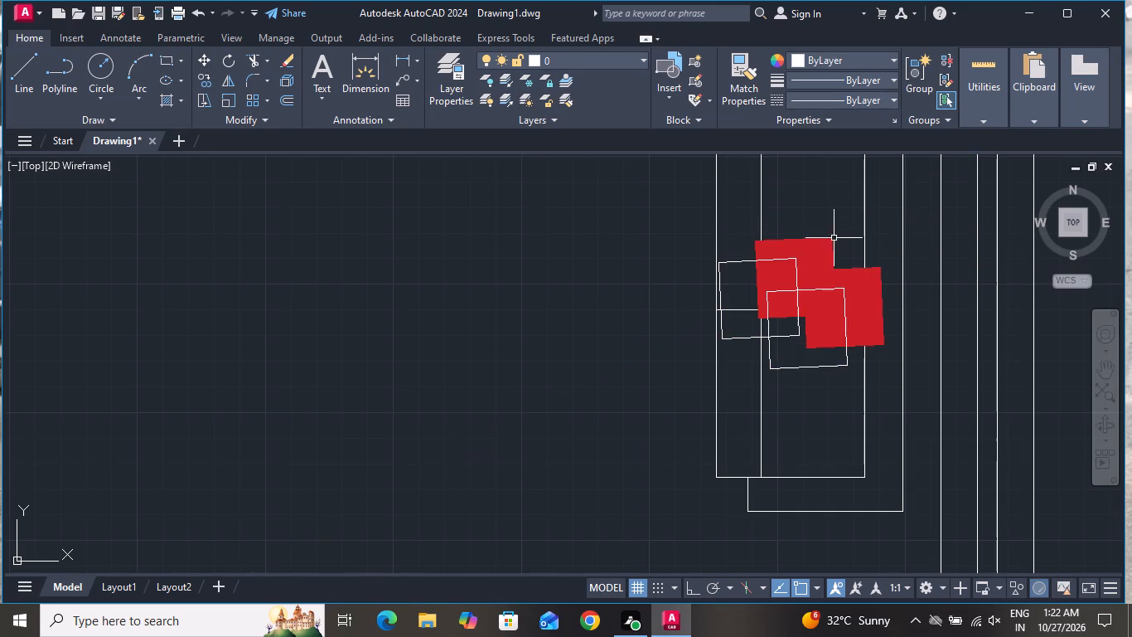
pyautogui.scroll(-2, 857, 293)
# Undo the hatch move and the copying of the red cushion pair onto the two-seat sofa.
pyautogui.hotkey('ctrl', 'z')
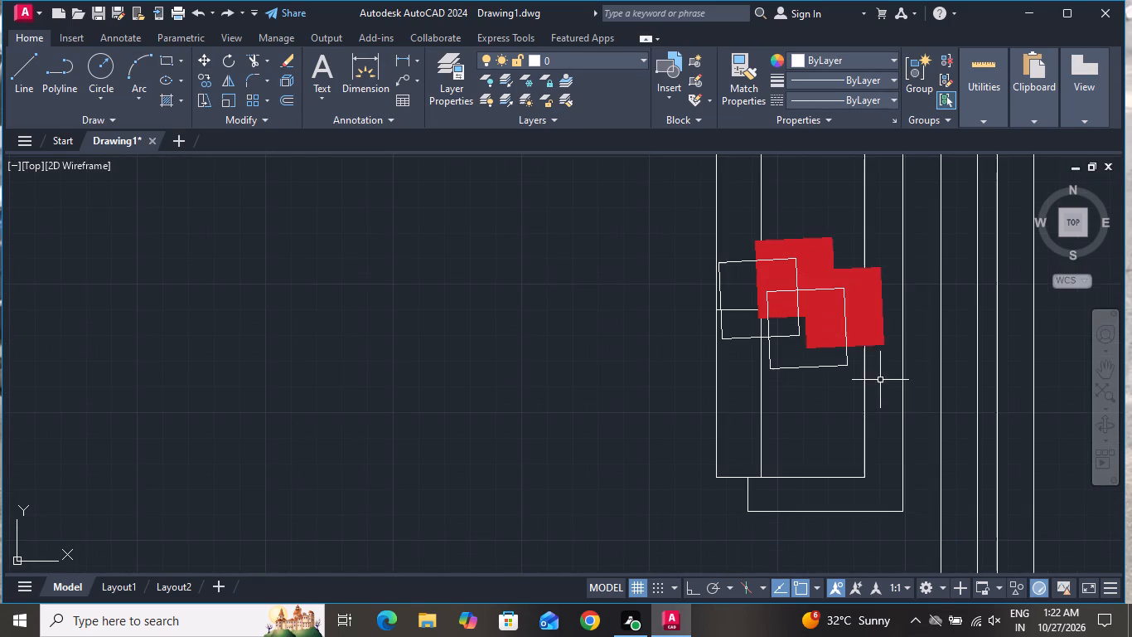
pyautogui.hotkey('ctrl', 'z')
pyautogui.hotkey('ctrl', 'z')
pyautogui.hotkey('ctrl', 'z')
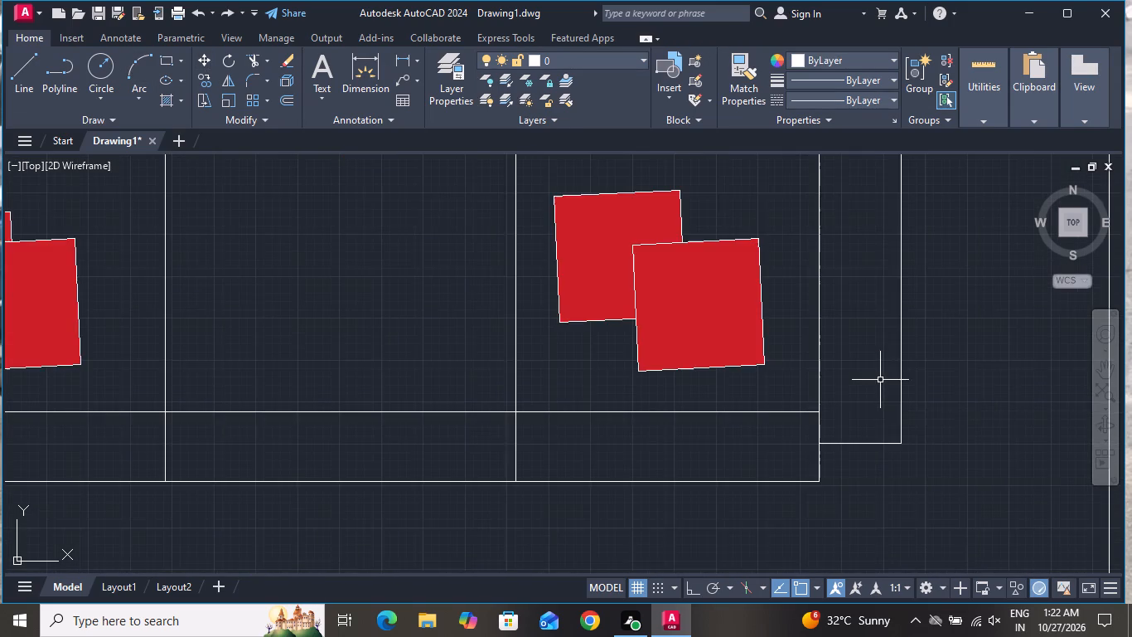
pyautogui.hotkey('ctrl', 'z')
# Draw an upright table rectangle in the living-dining room, in front of the two-seat sofa and below the three-seat sofa.
pyautogui.scroll(-4, 869, 372)
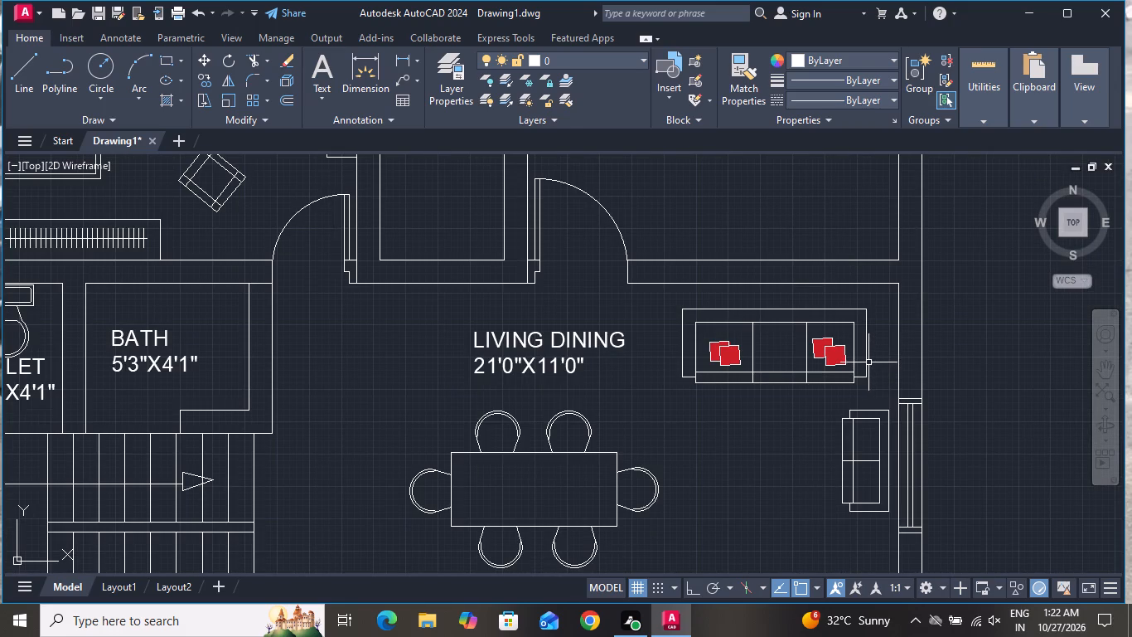
pyautogui.click(165, 65)
pyautogui.click(752, 419)
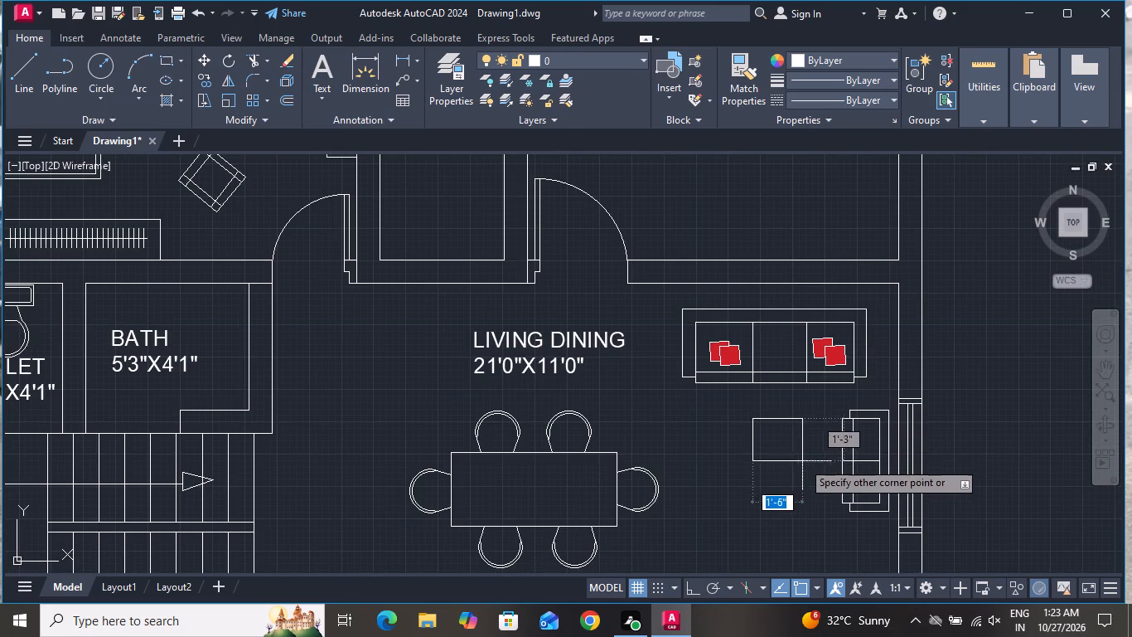
pyautogui.click(805, 499)
pyautogui.scroll(-1, 847, 422)
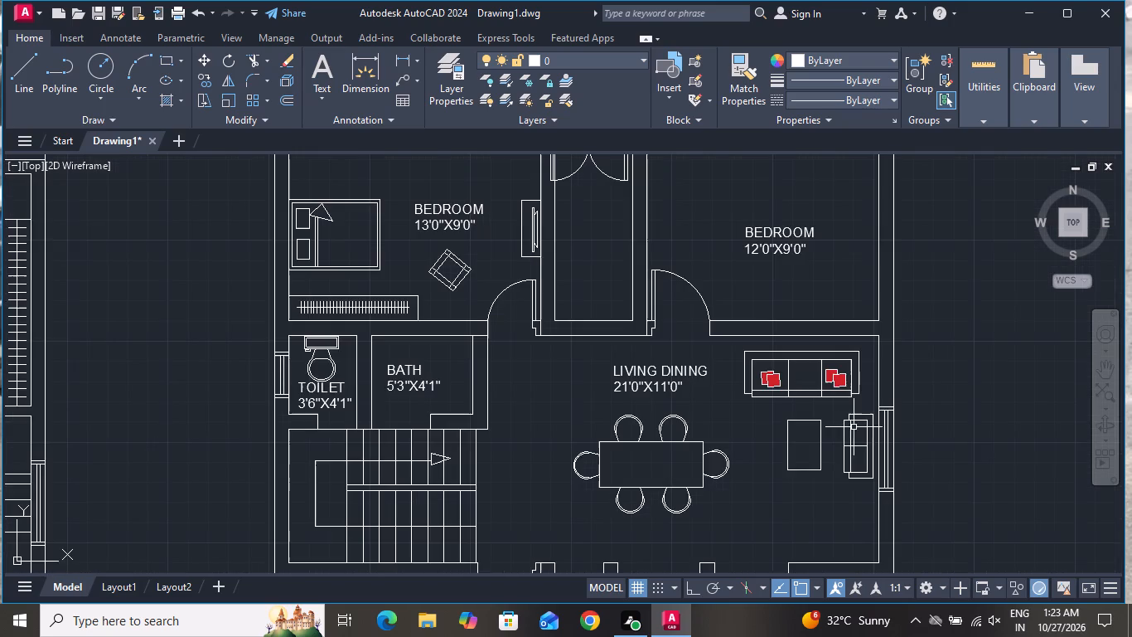
pyautogui.scroll(1, 874, 437)
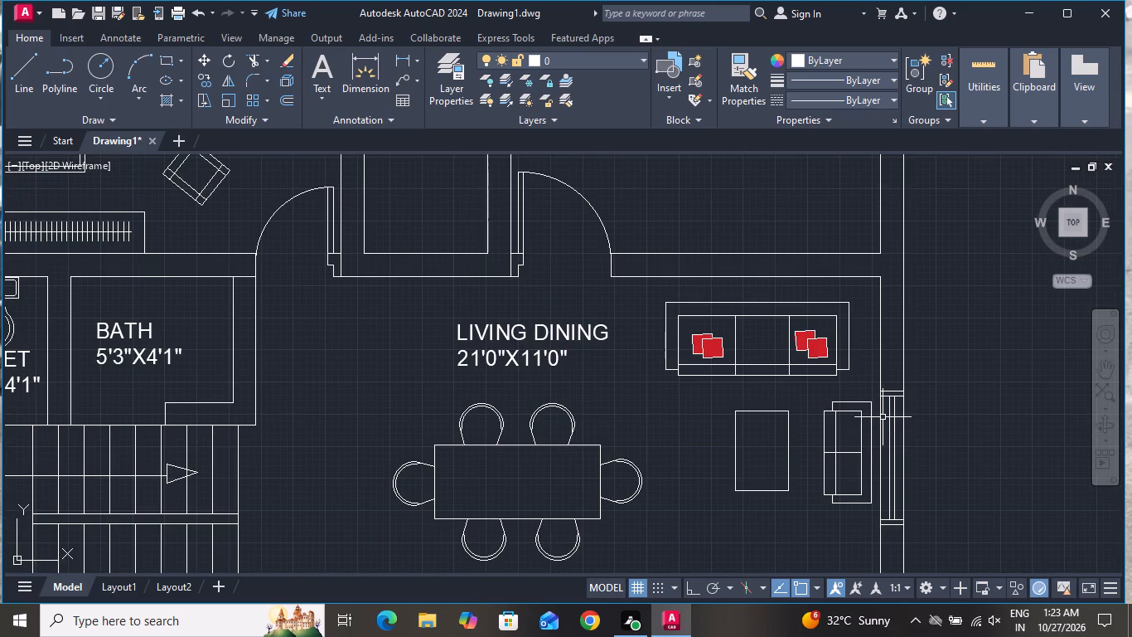
# Offset the table rectangle in front of the two-seat sofa 1" inward.
pyautogui.write('o 1"')
pyautogui.press('Return')
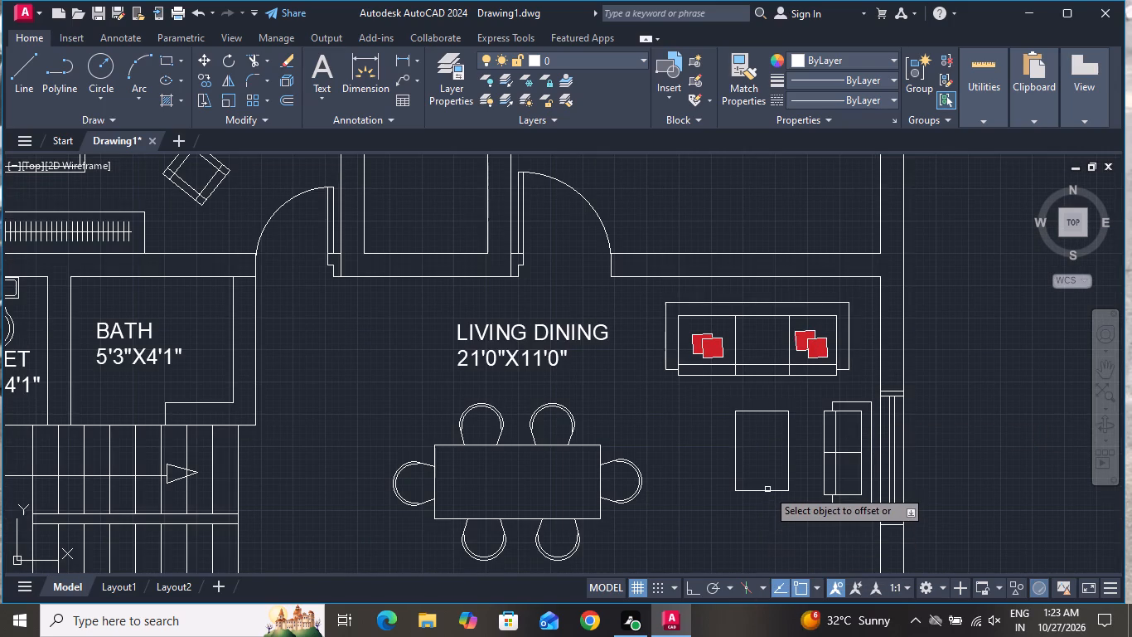
pyautogui.click(766, 489)
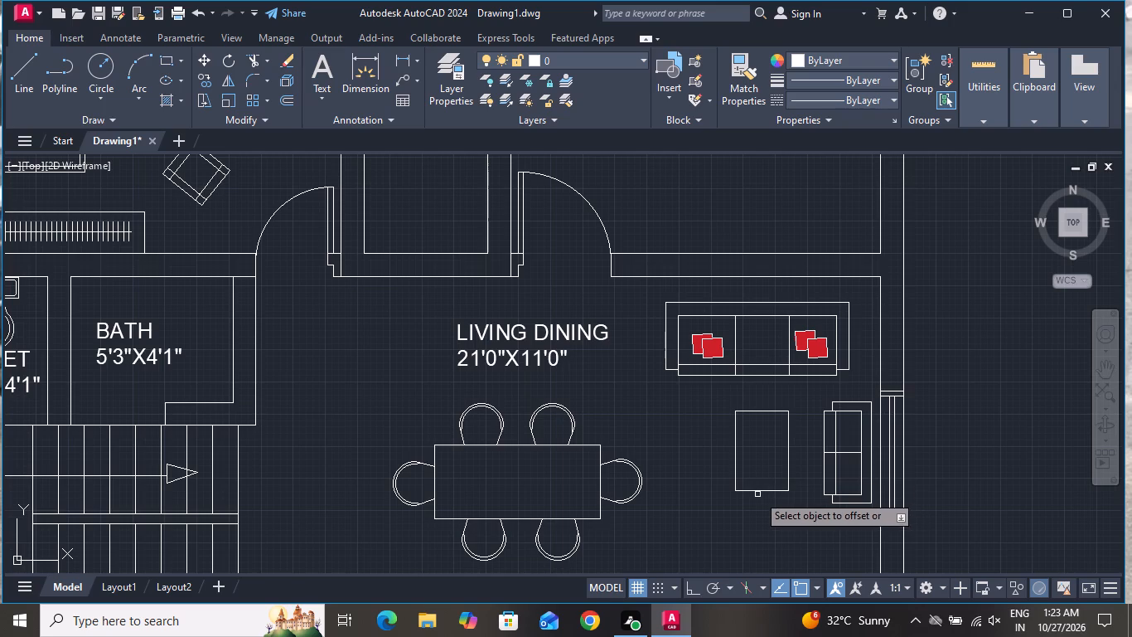
pyautogui.click(757, 491)
pyautogui.click(751, 462)
pyautogui.rightClick(751, 460)
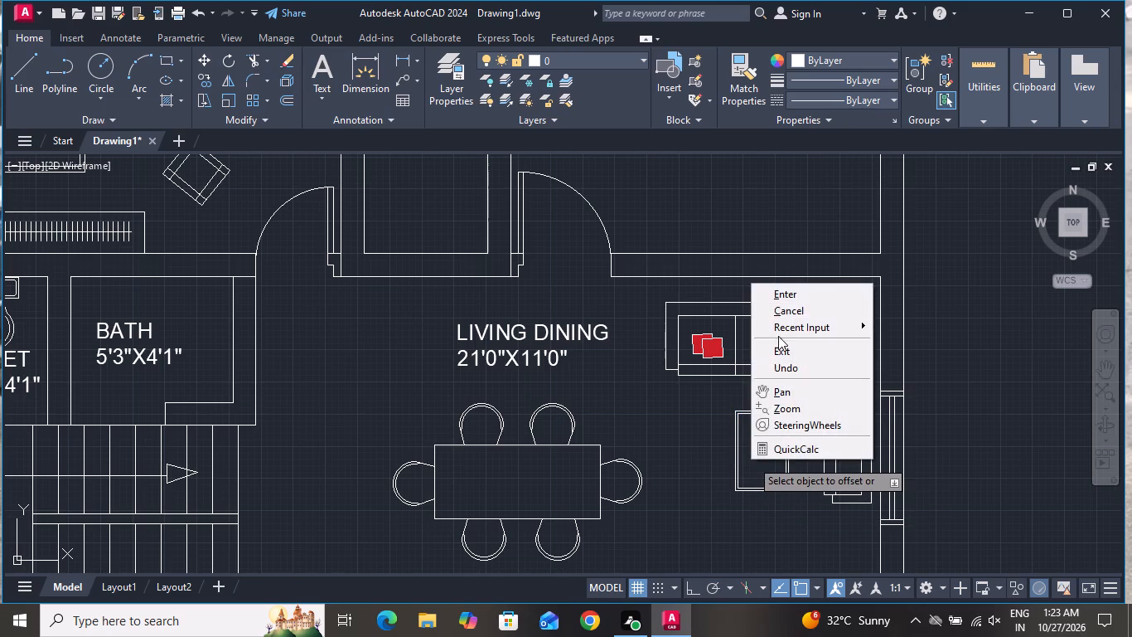
pyautogui.click(782, 310)
# Draw the L-shaped kitchen counter edge with Ortho on: about 5'-11" down from the top wall, about 3'-11" left, then down to the bottom wall.
pyautogui.scroll(-2, 789, 377)
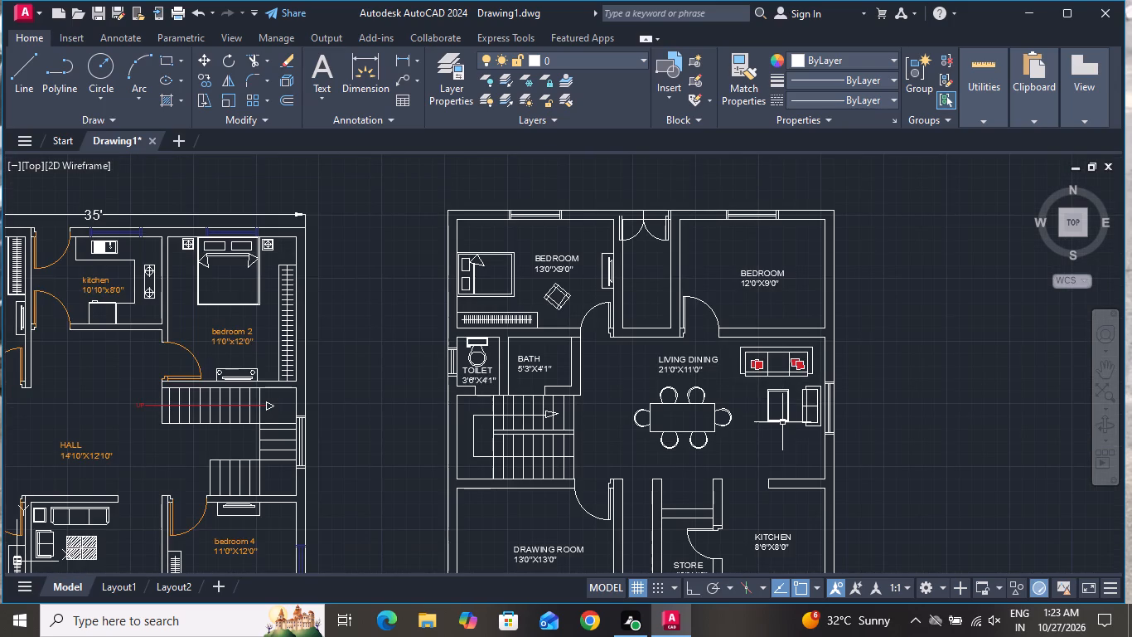
pyautogui.scroll(-2, 782, 411)
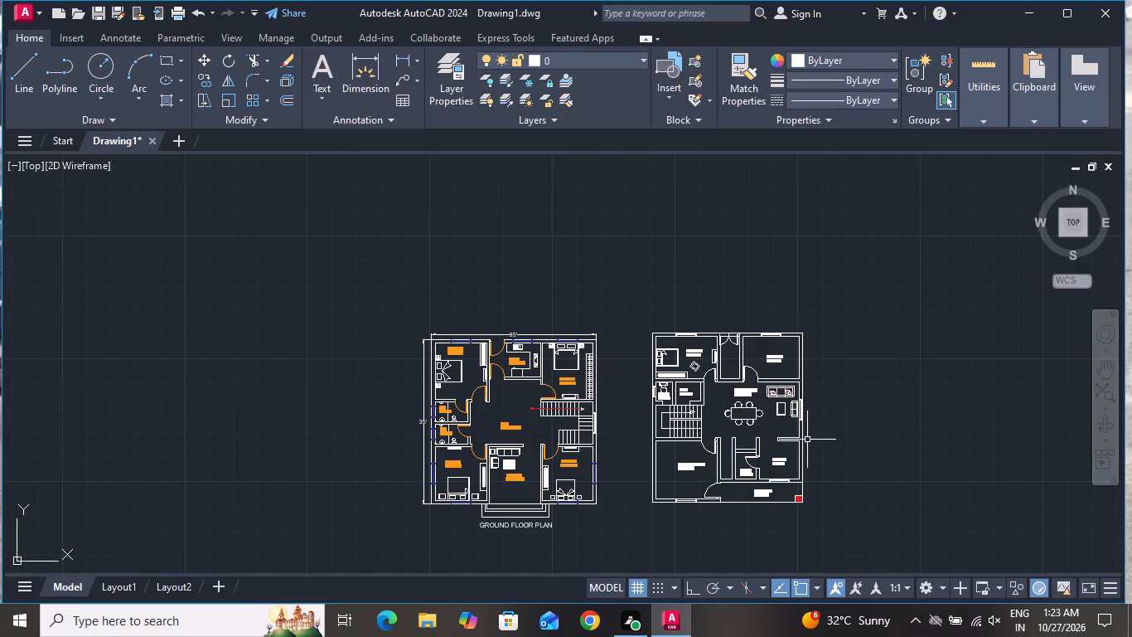
pyautogui.click(15, 73)
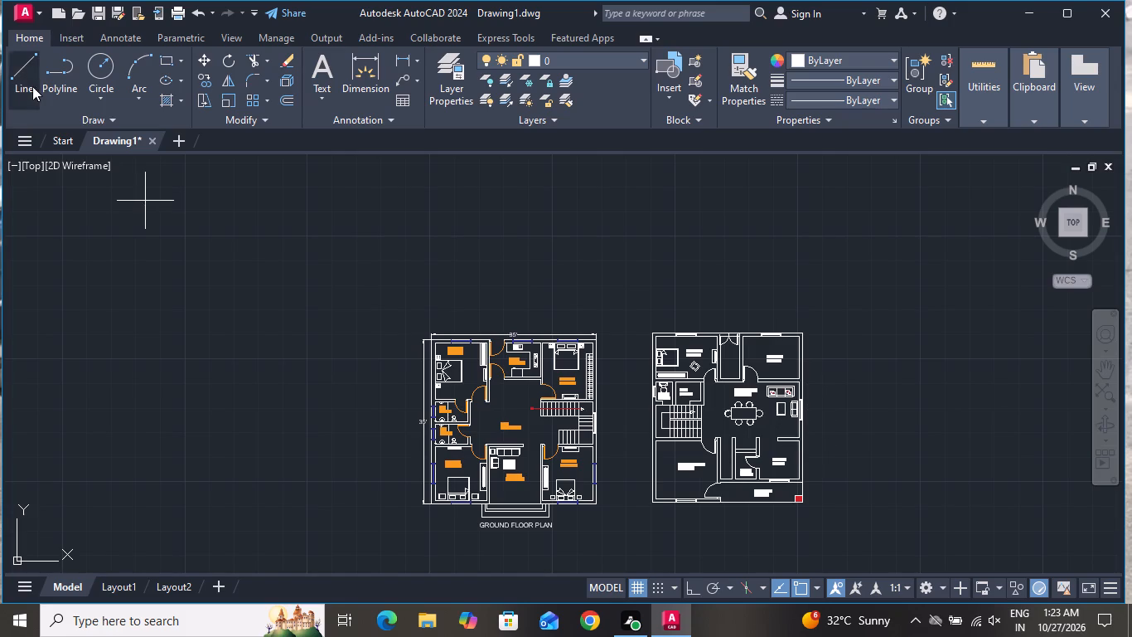
pyautogui.scroll(3, 773, 486)
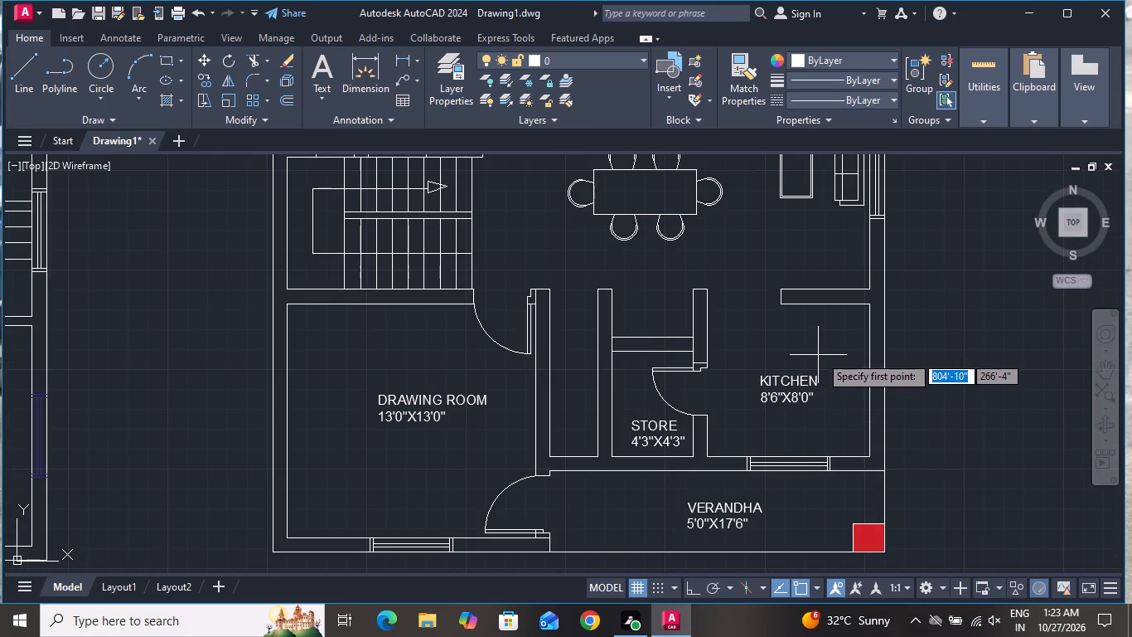
pyautogui.scroll(1, 809, 301)
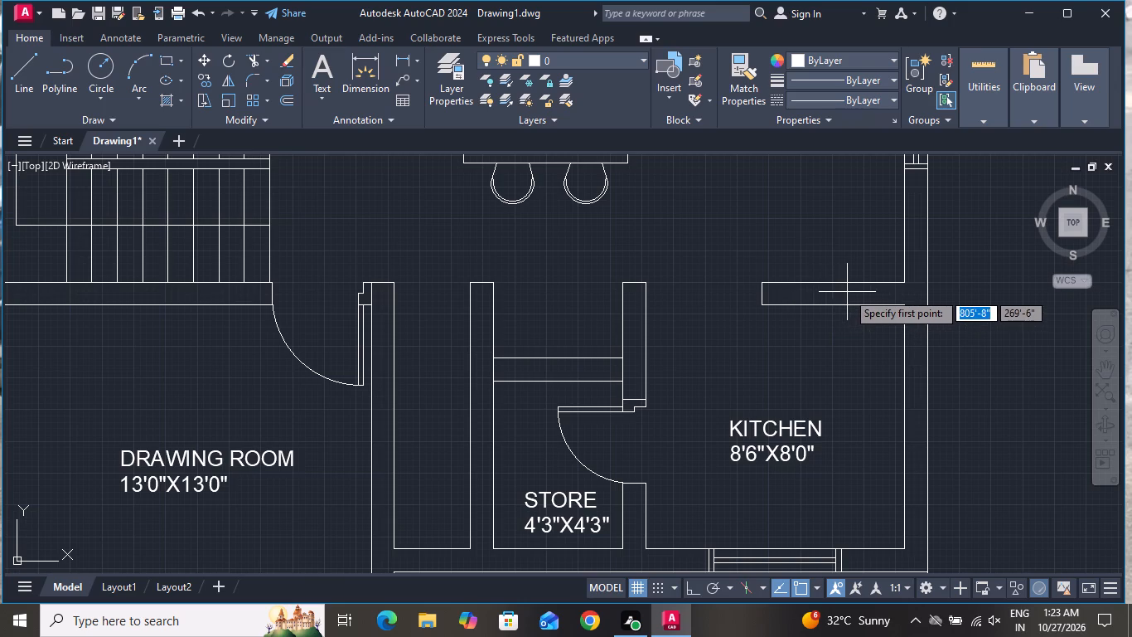
pyautogui.click(834, 307)
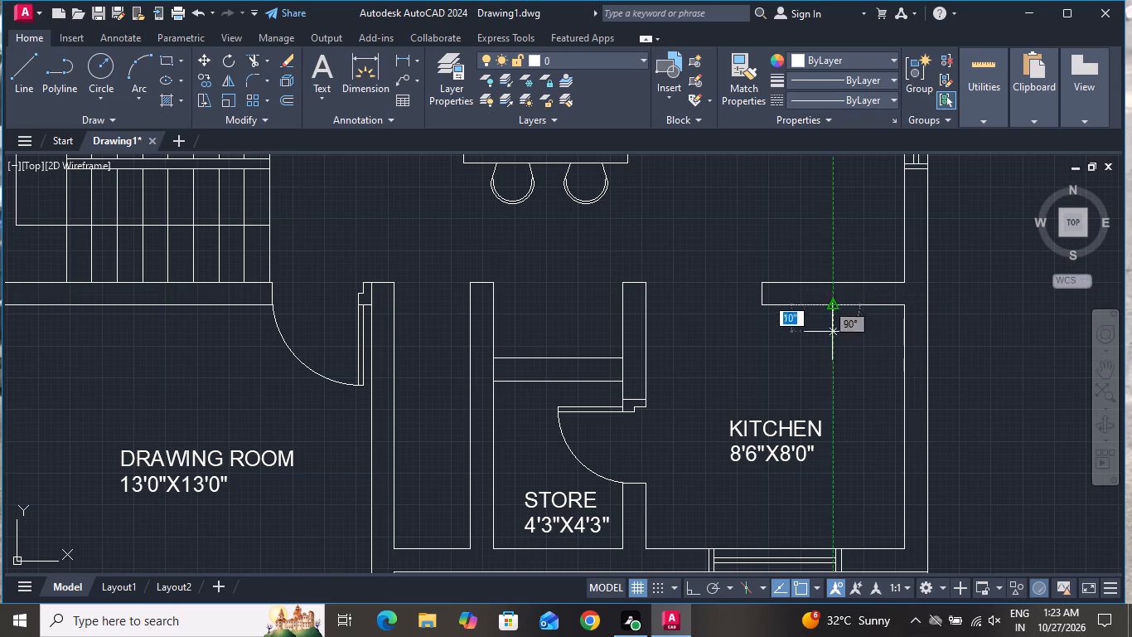
pyautogui.click(687, 591)
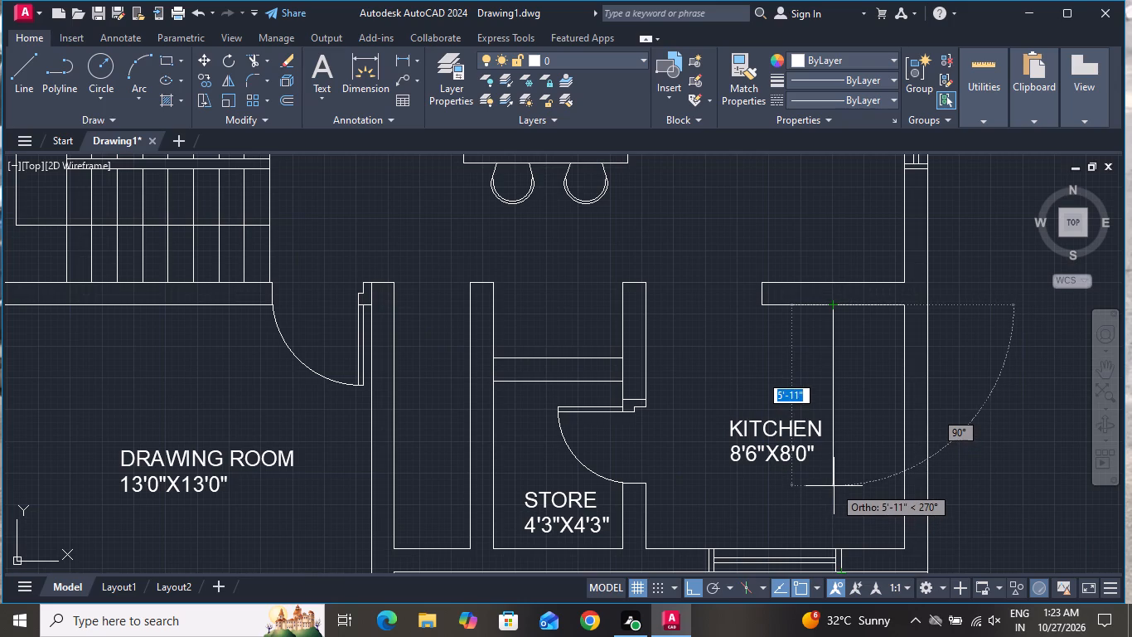
pyautogui.click(834, 485)
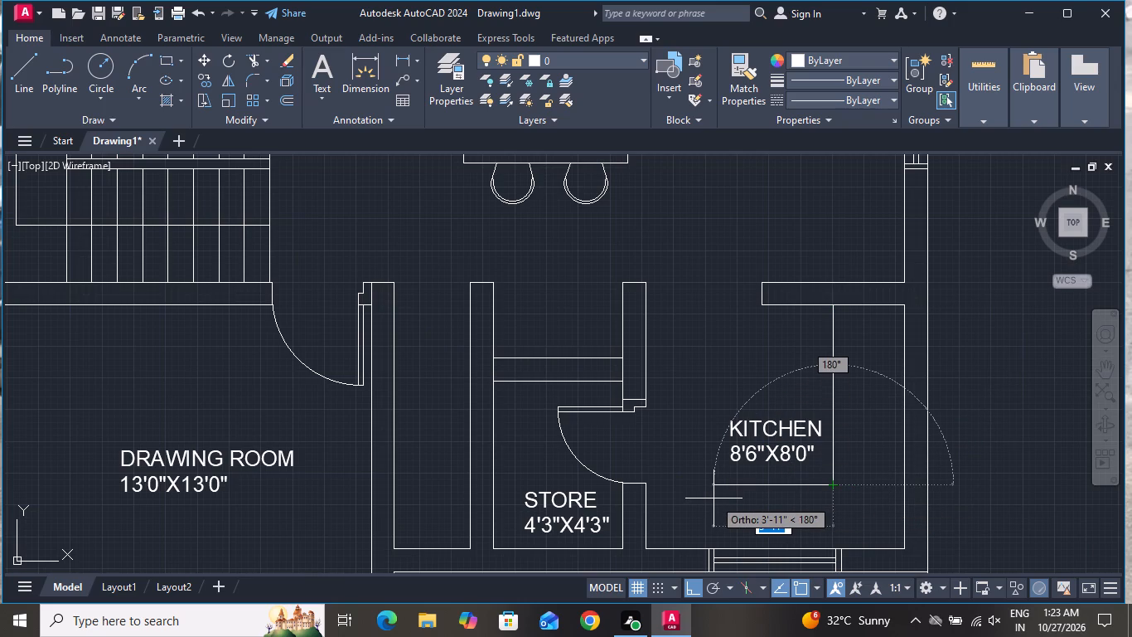
pyautogui.click(714, 498)
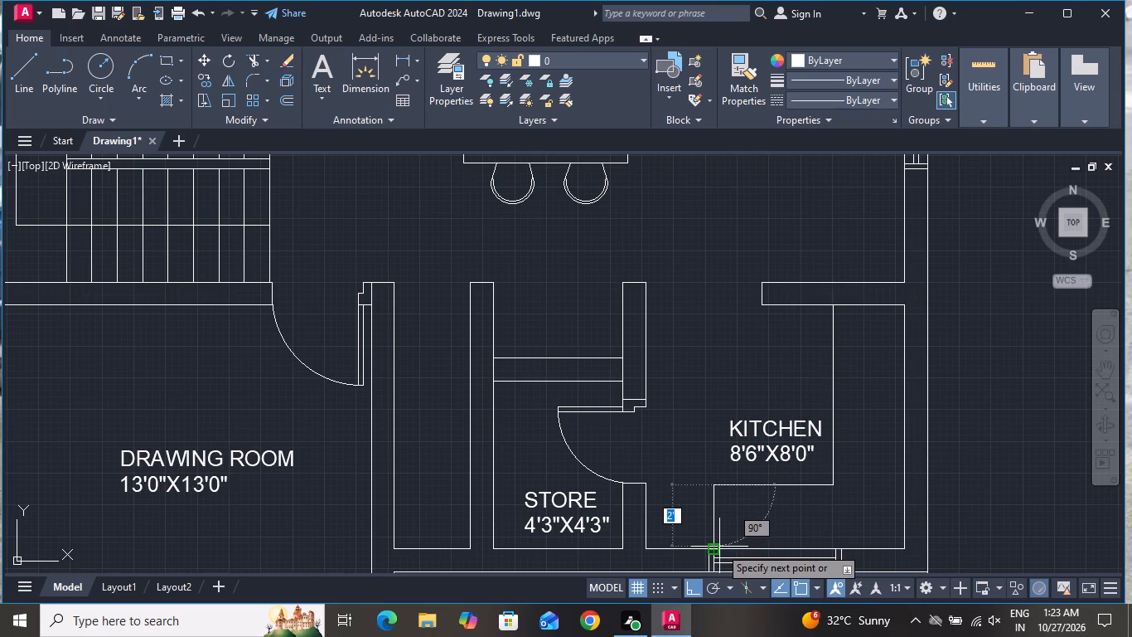
pyautogui.click(719, 547)
pyautogui.rightClick(719, 547)
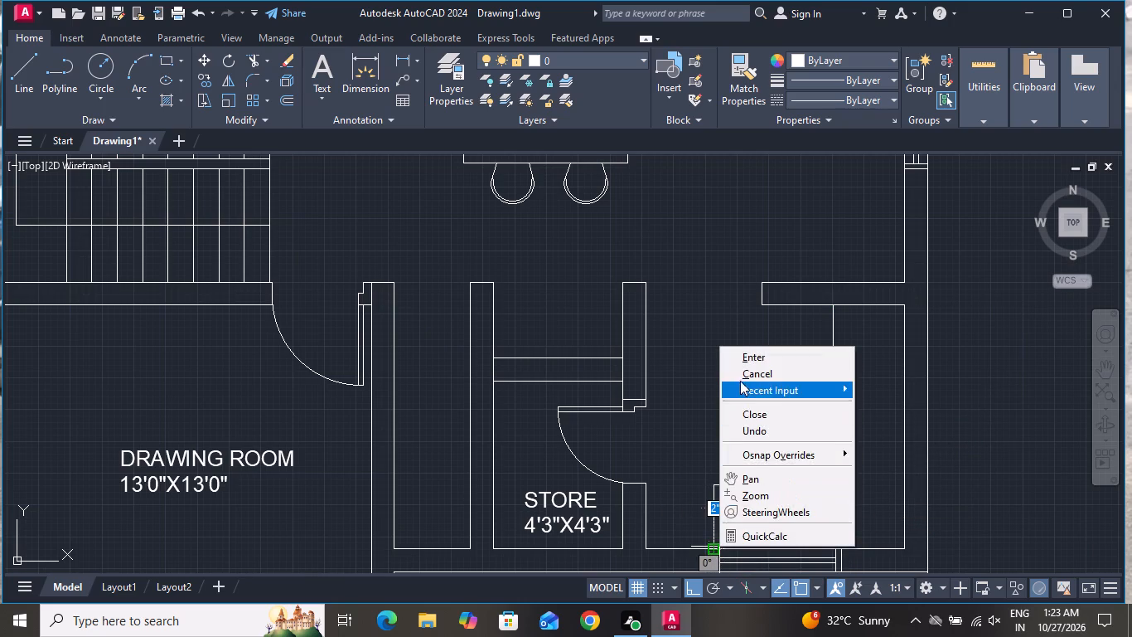
pyautogui.click(740, 378)
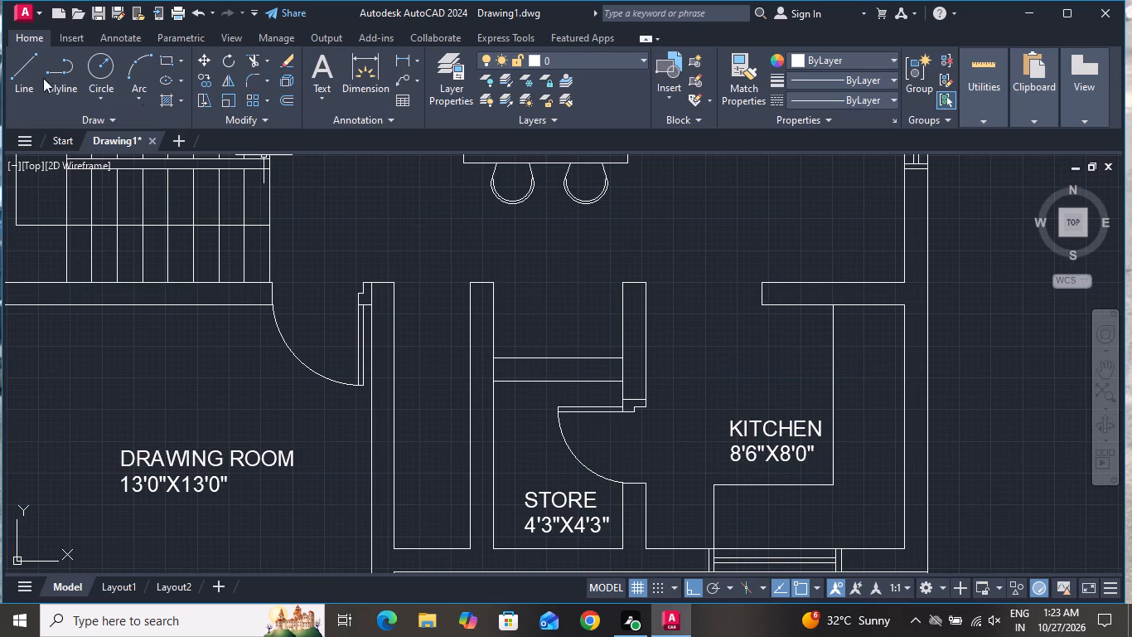
# Draw a rectangle about 1'-8" by 1'-4" in the kitchen's lower corner, between the store wall and the counter end.
pyautogui.click(170, 58)
pyautogui.scroll(1, 682, 523)
pyautogui.click(637, 489)
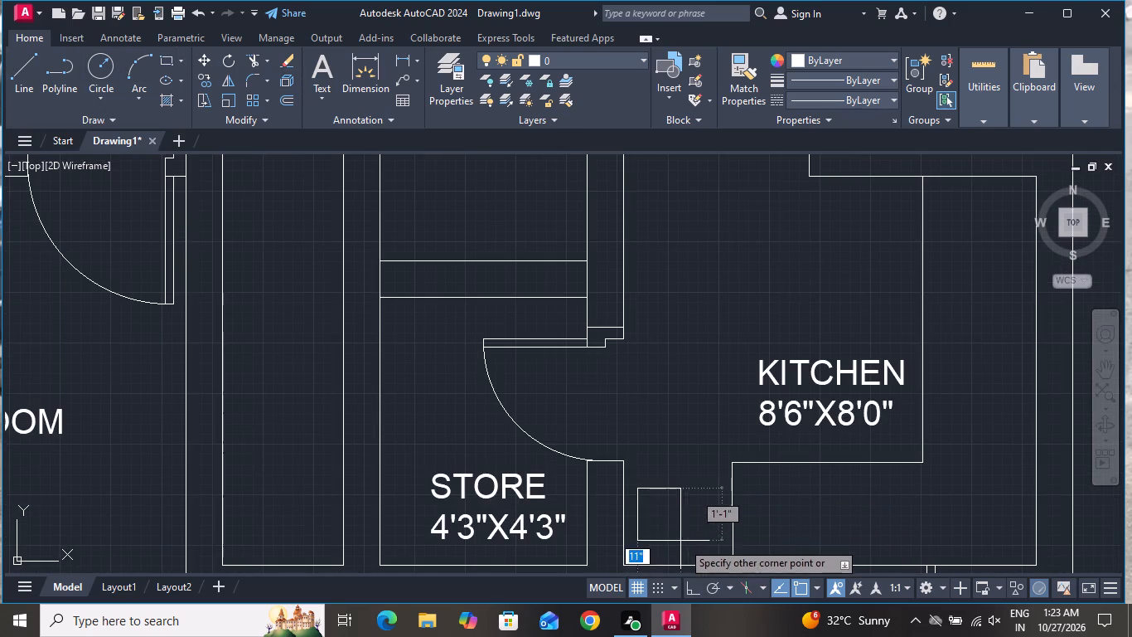
pyautogui.click(720, 554)
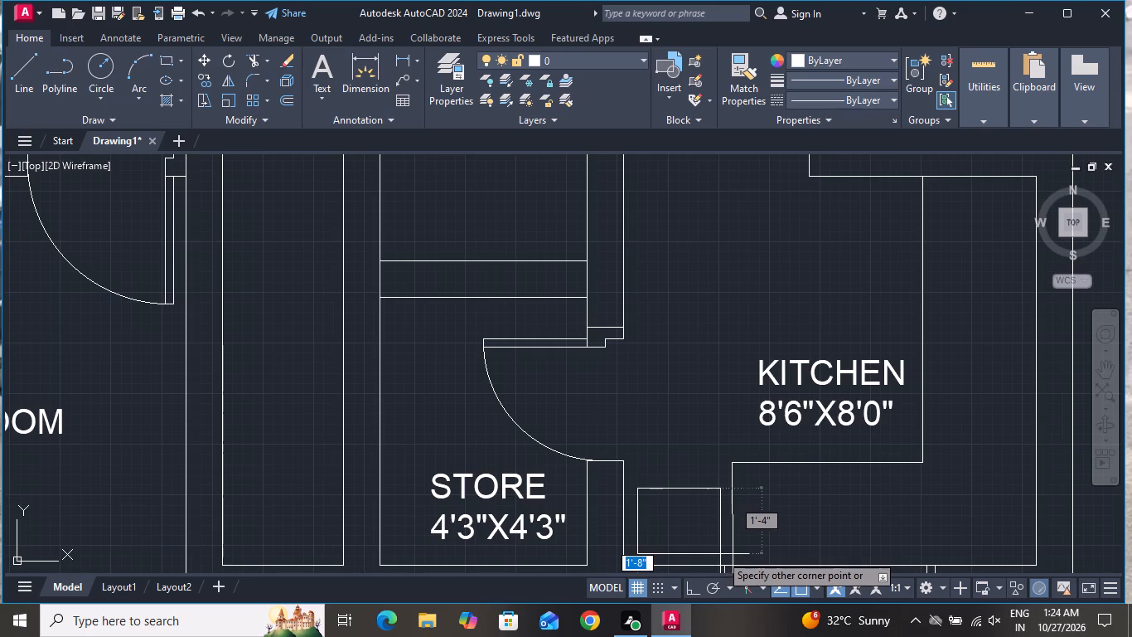
# Offset the rectangle between the store wall and the kitchen counter 1" inward.
pyautogui.scroll(-1, 702, 553)
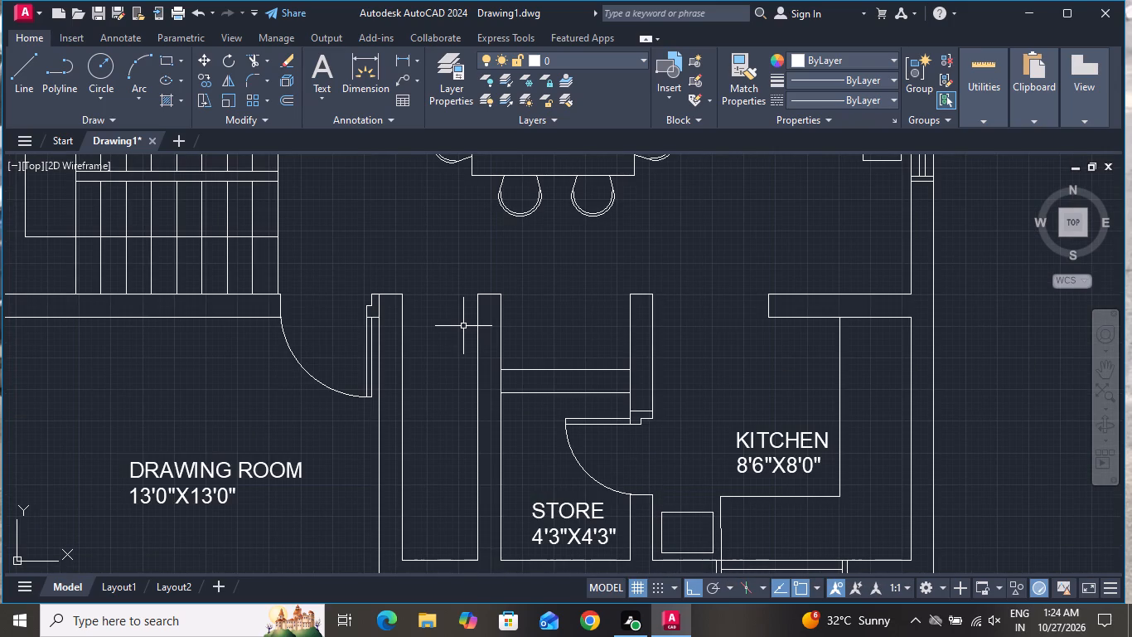
pyautogui.write('o')
pyautogui.press('space')
pyautogui.press('1')
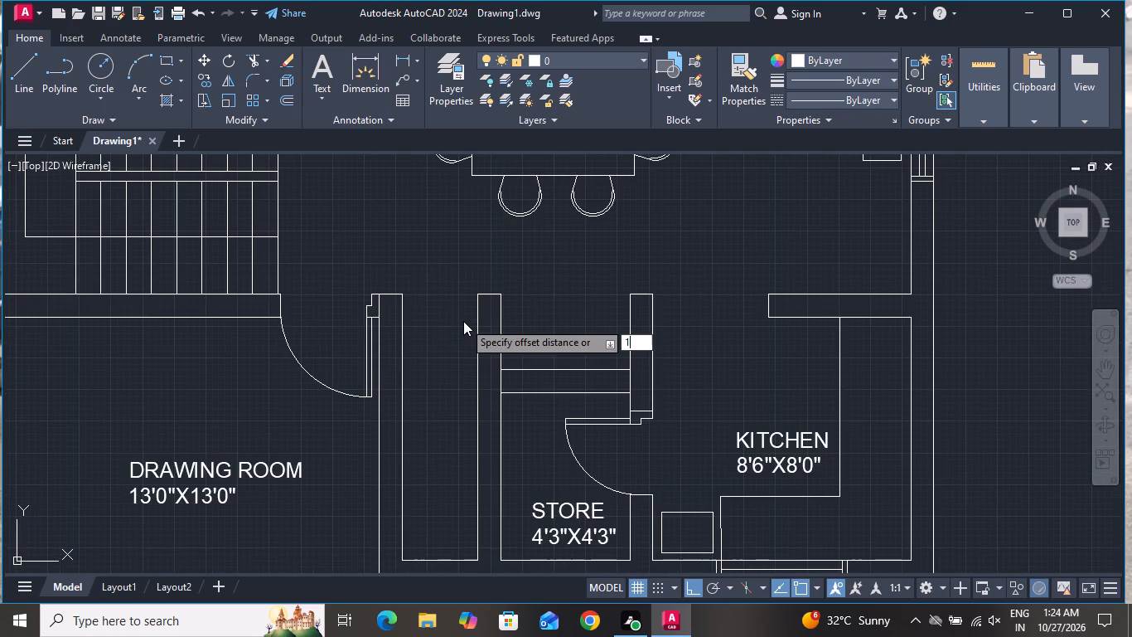
pyautogui.hotkey('shift', '"')
pyautogui.press('Return')
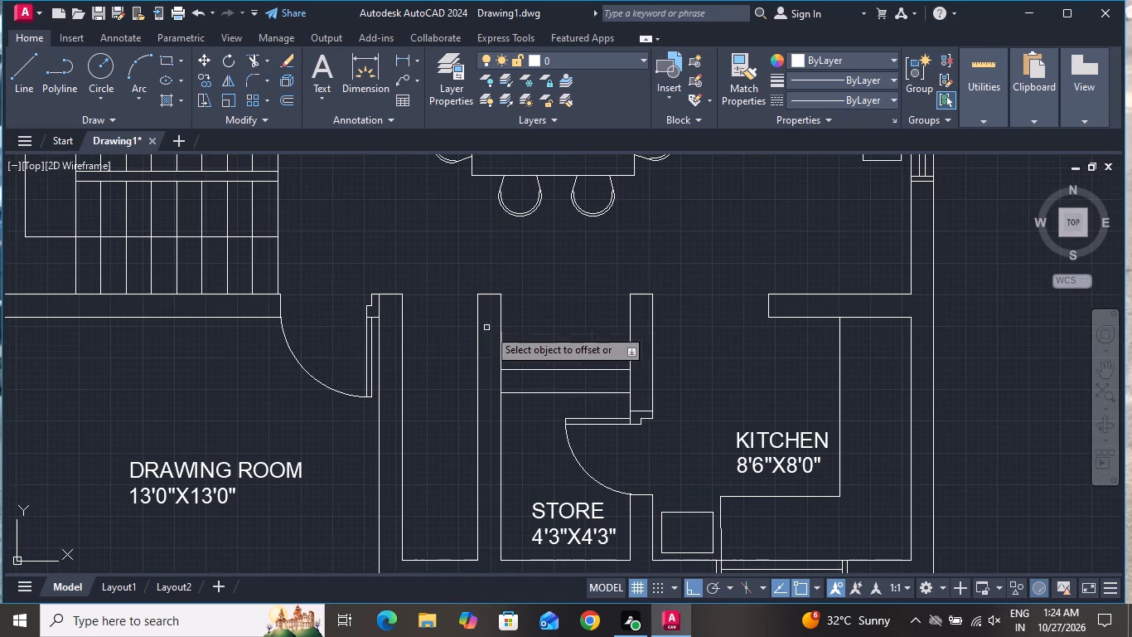
pyautogui.click(689, 513)
pyautogui.click(689, 505)
pyautogui.rightClick(689, 481)
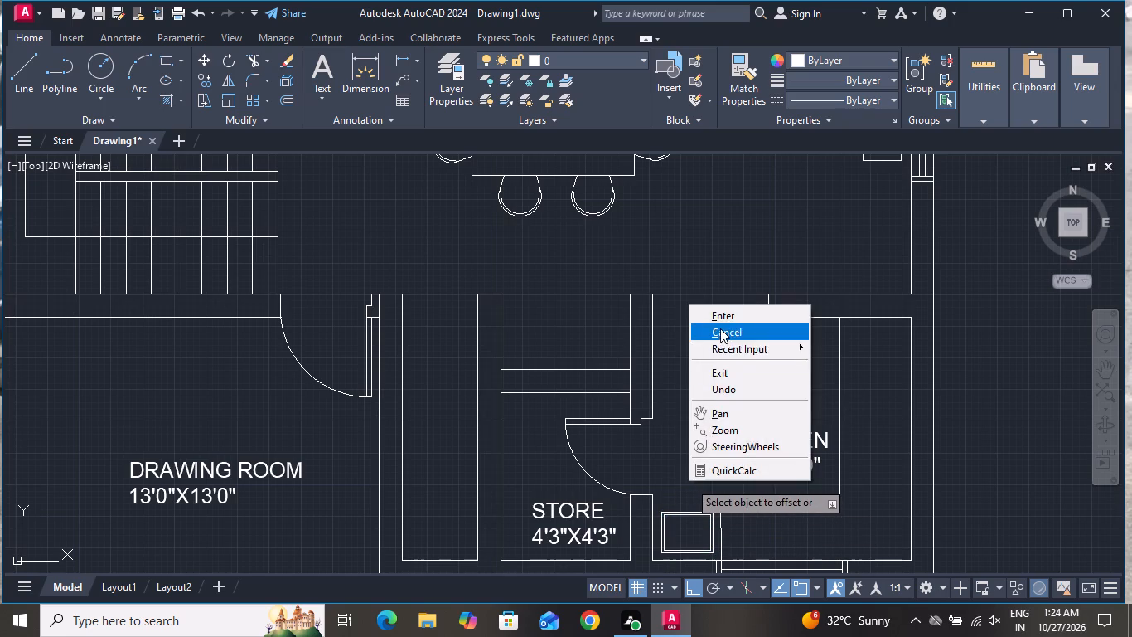
pyautogui.click(720, 328)
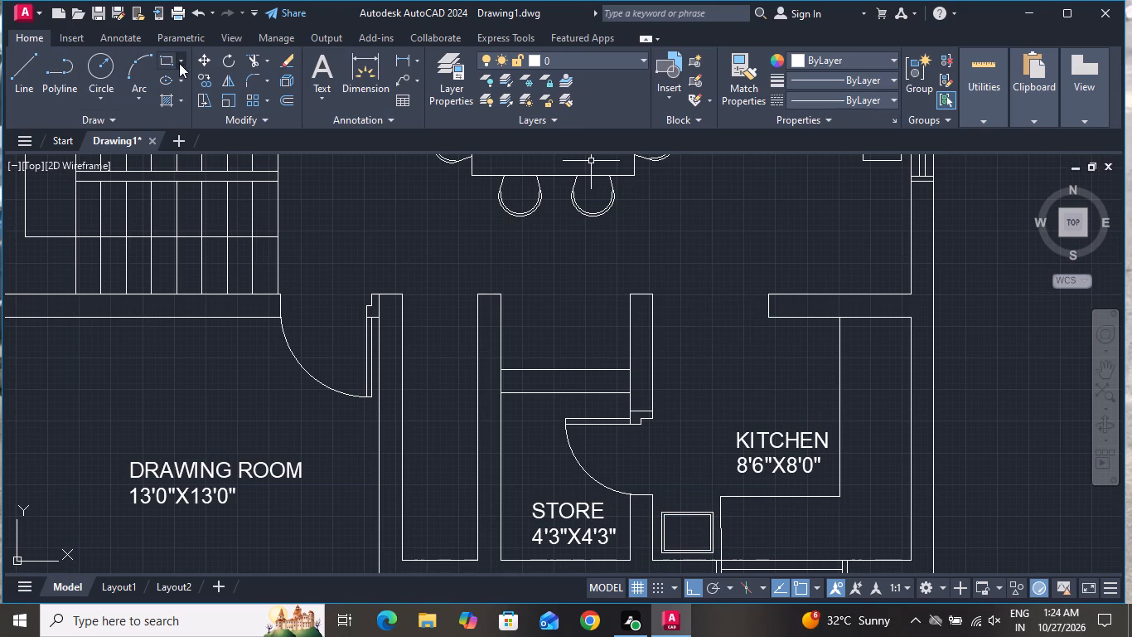
# Draw a small rectangle on the top edge of the double-outlined kitchen rectangle, near its left corner.
pyautogui.click(166, 59)
pyautogui.scroll(3, 674, 528)
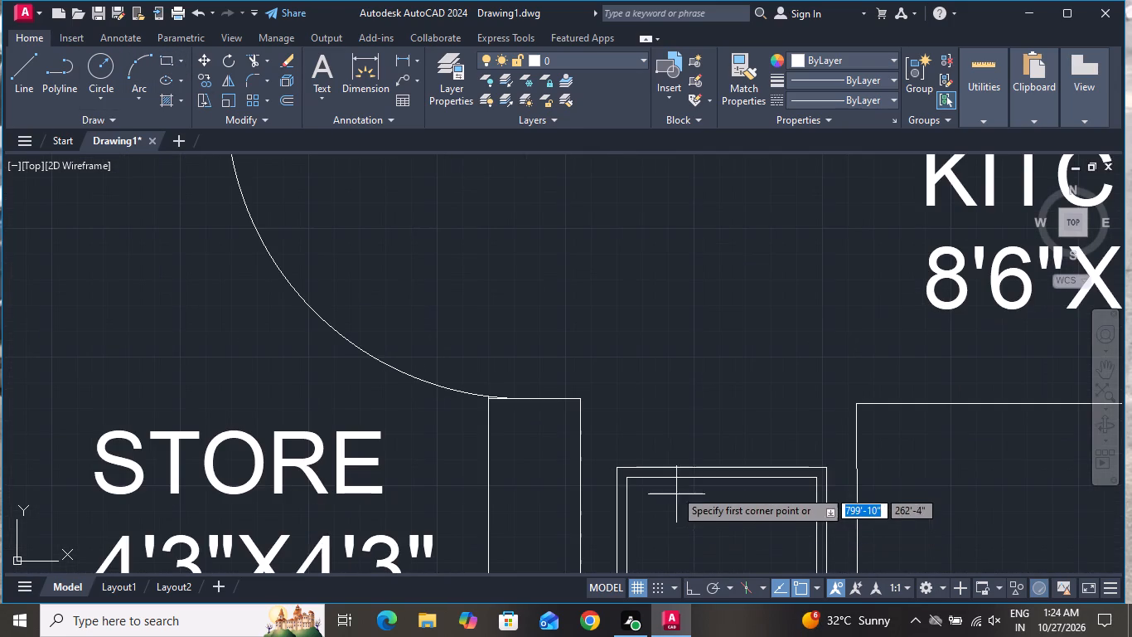
pyautogui.click(646, 469)
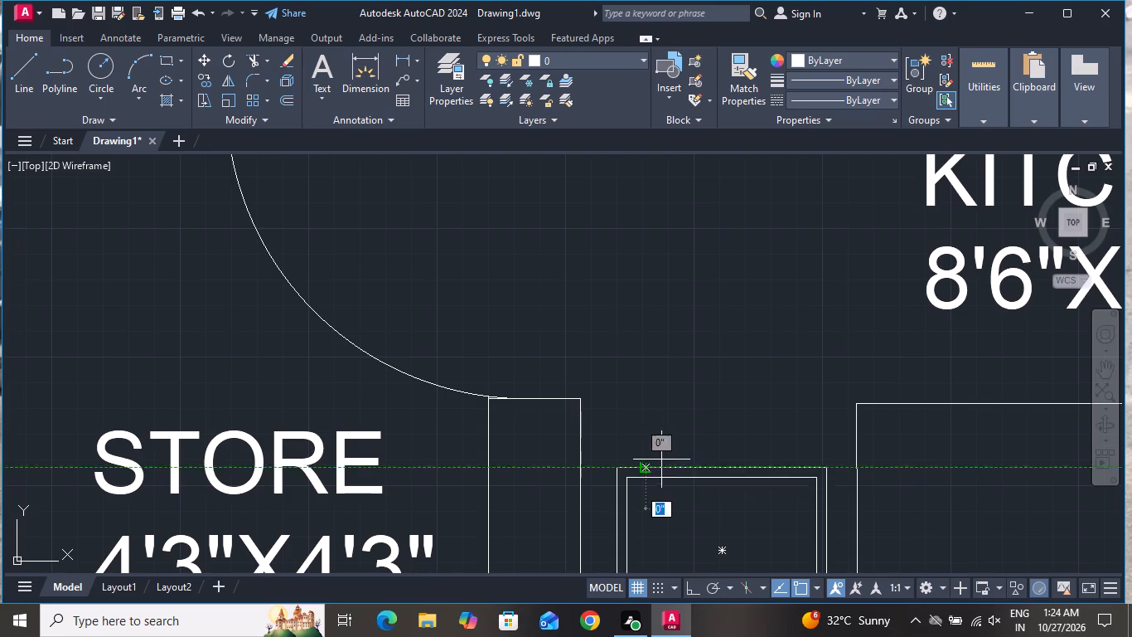
pyautogui.click(674, 457)
pyautogui.scroll(-2, 572, 477)
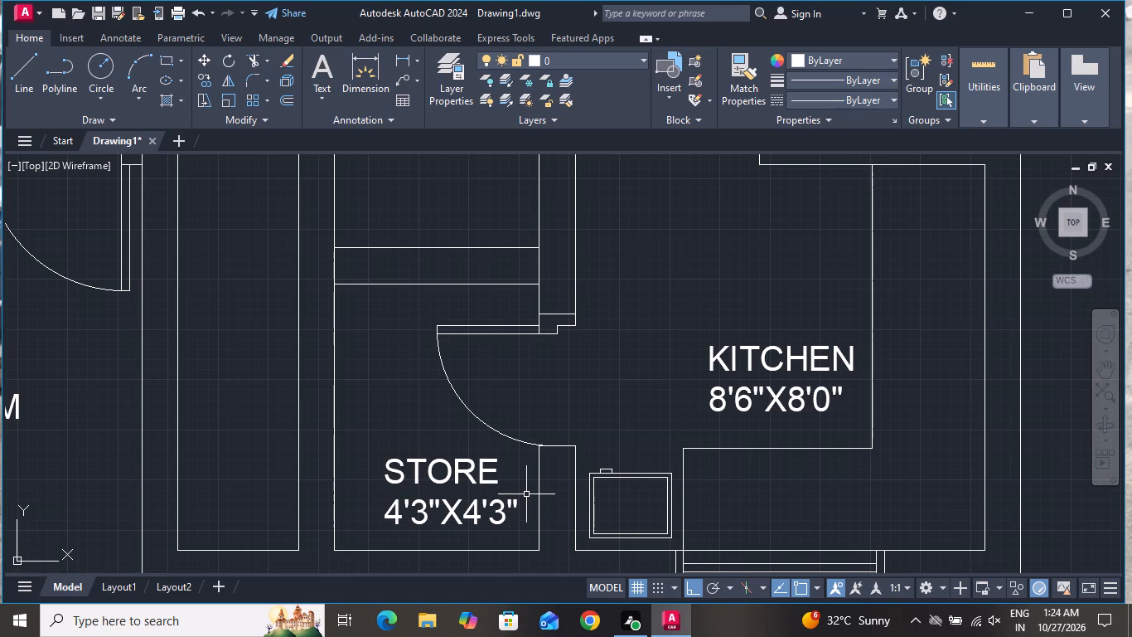
pyautogui.scroll(-2, 589, 451)
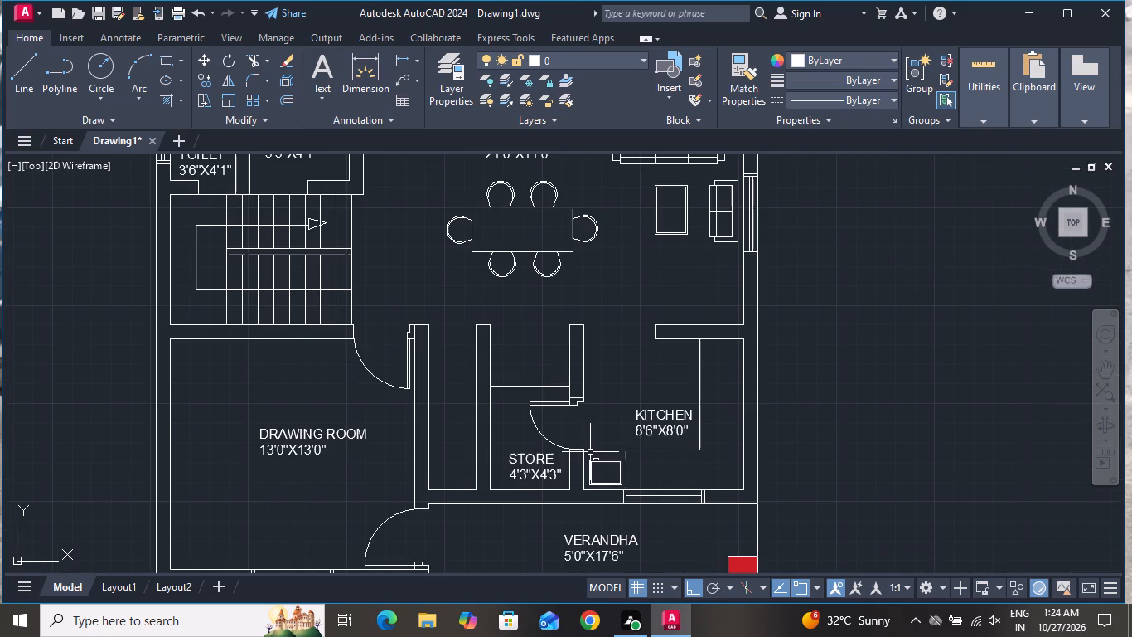
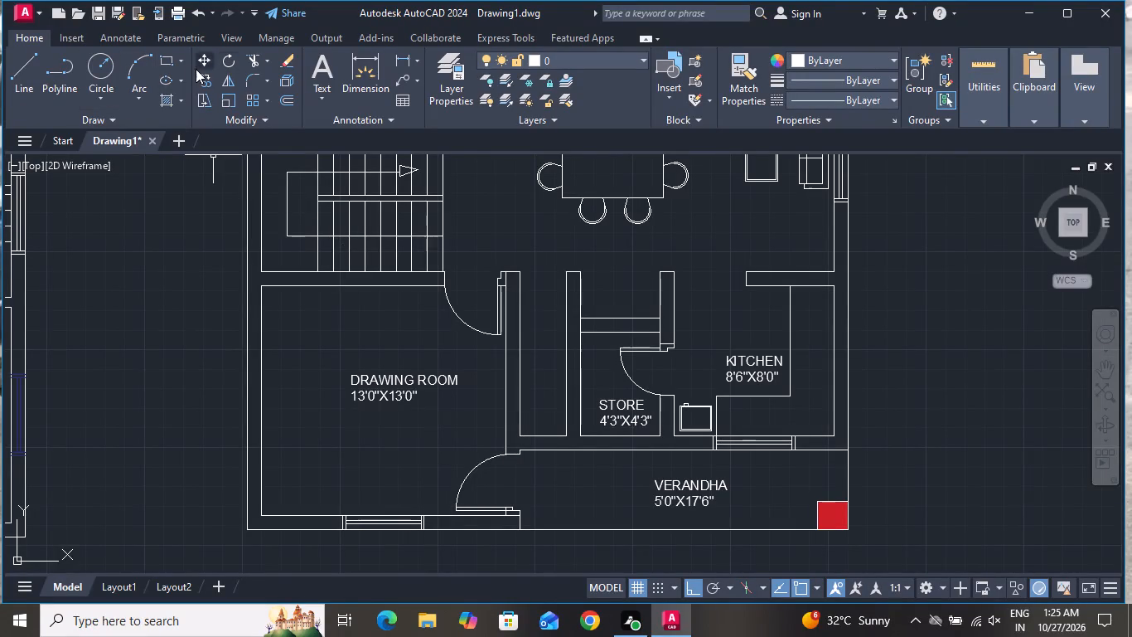
# Draw a rectangle about 2'-5" by 5'-9" against the drawing room's outer wall, opposite the room label.
pyautogui.click(161, 61)
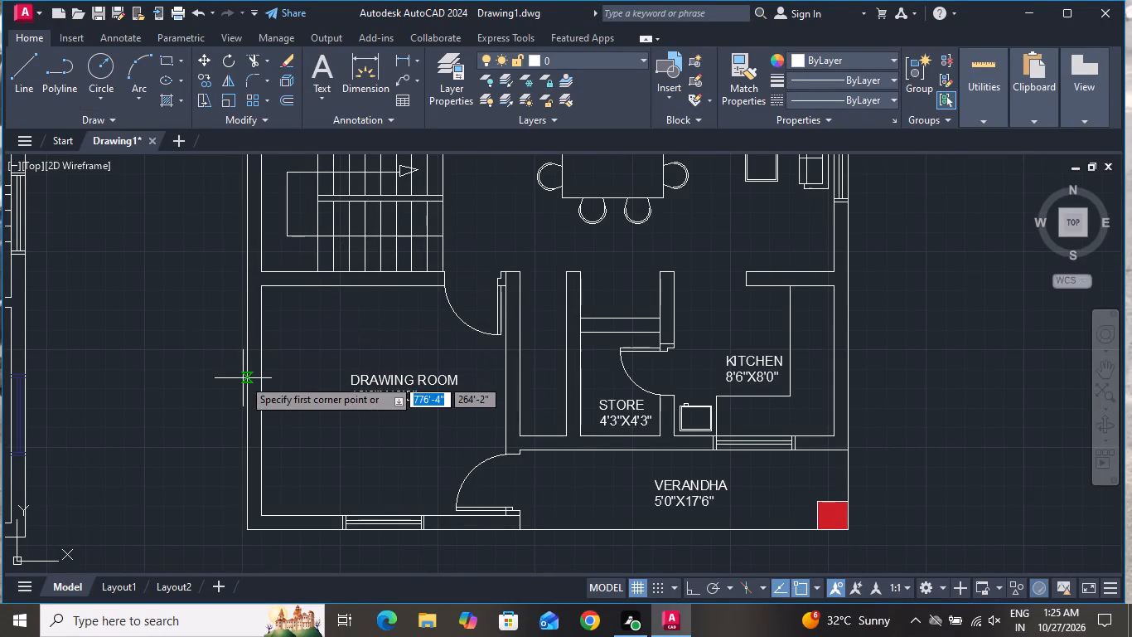
pyautogui.click(307, 350)
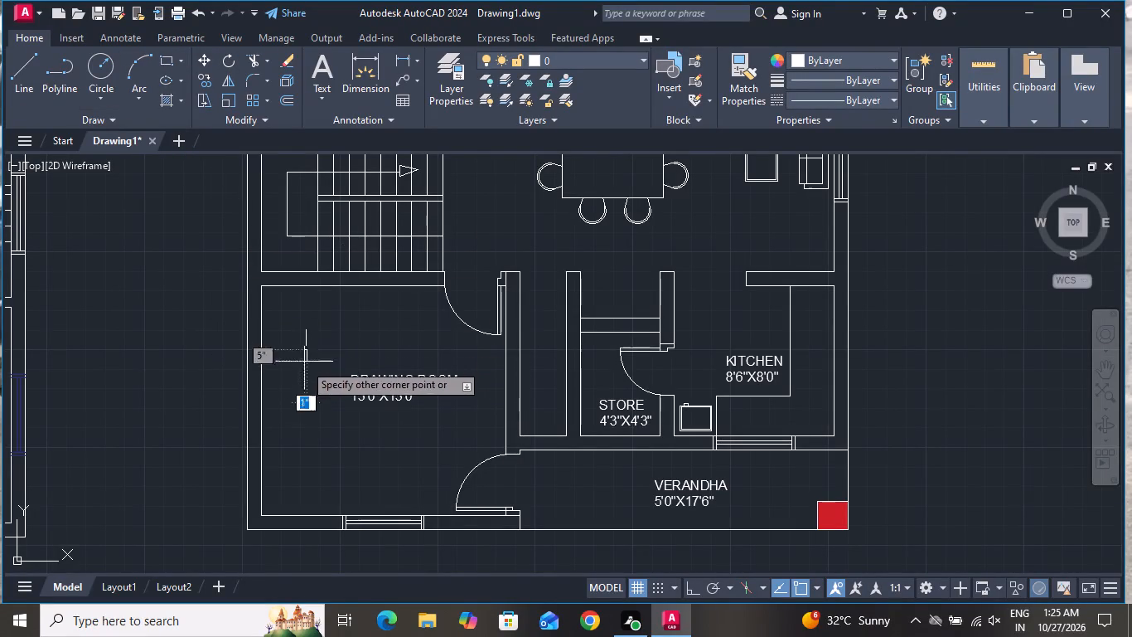
pyautogui.click(269, 458)
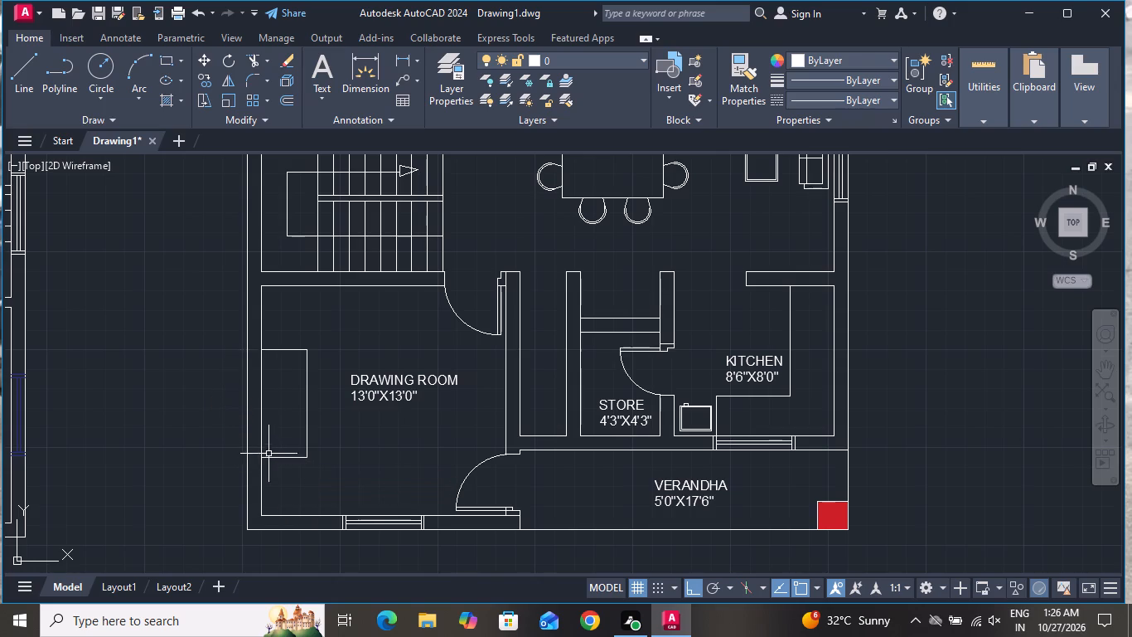
# Move the drawing room rectangle horizontally about 7" away from the outer wall with Ortho on.
pyautogui.click(279, 351)
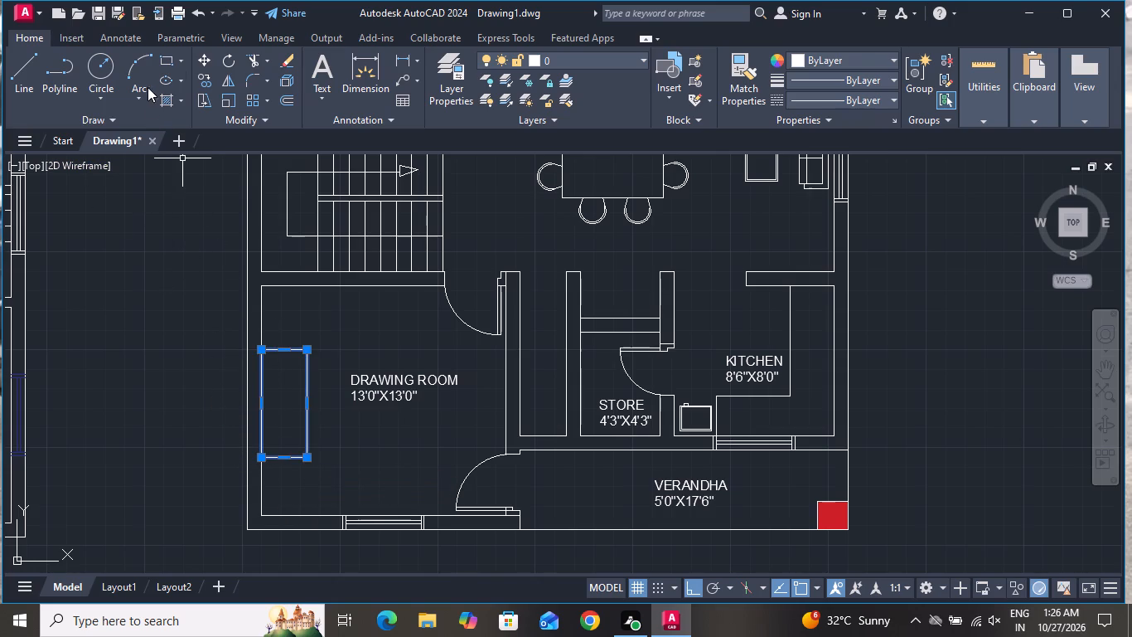
pyautogui.click(209, 57)
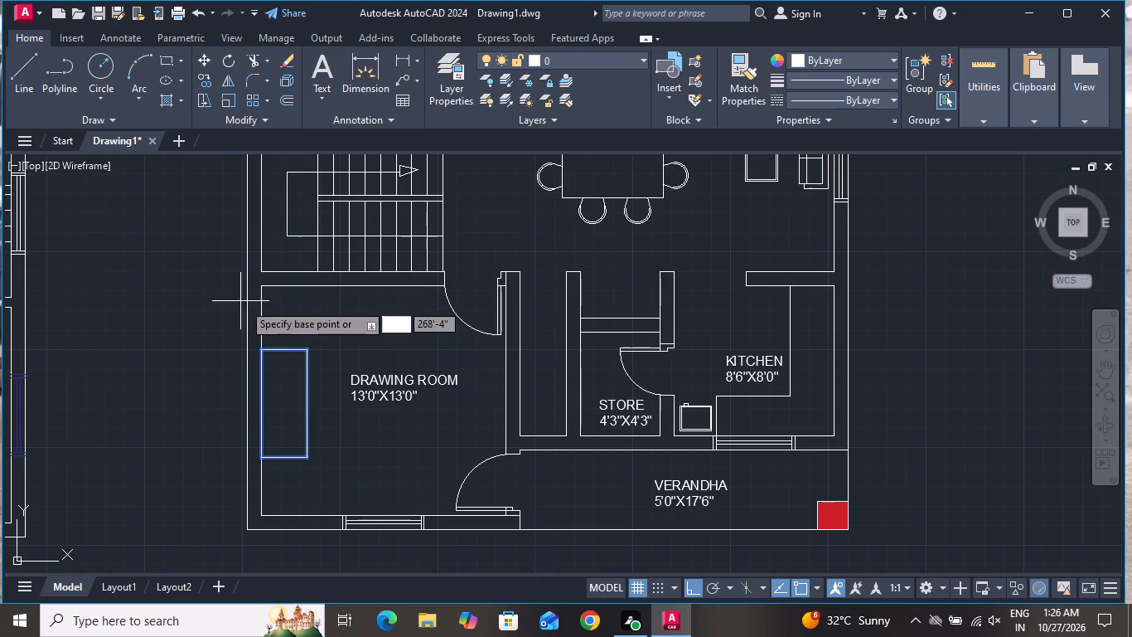
pyautogui.click(278, 401)
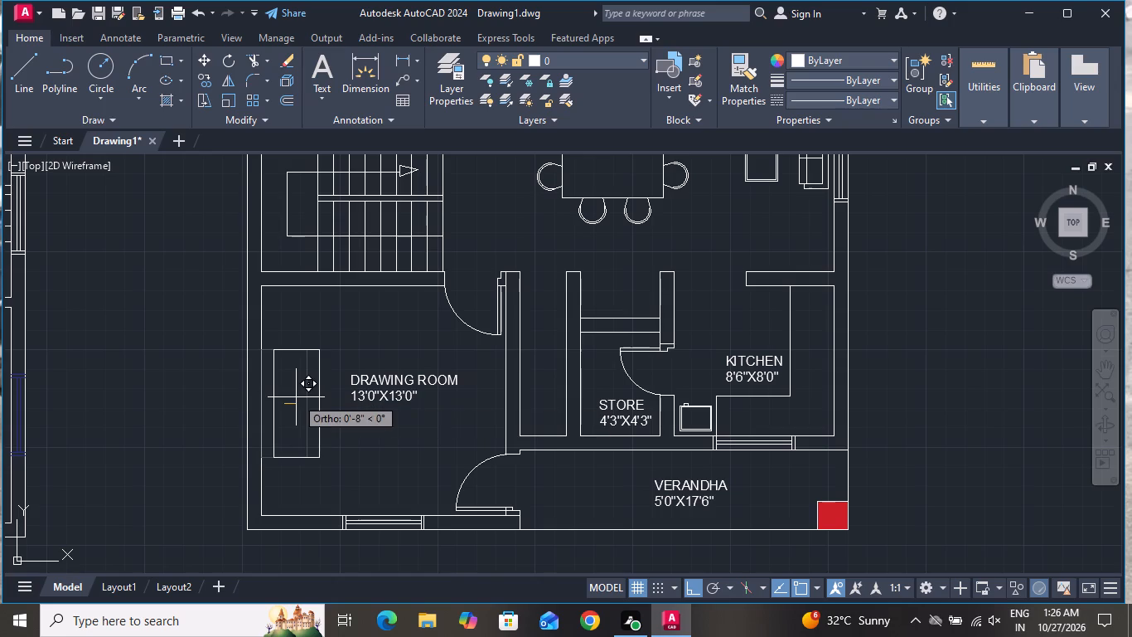
pyautogui.click(295, 399)
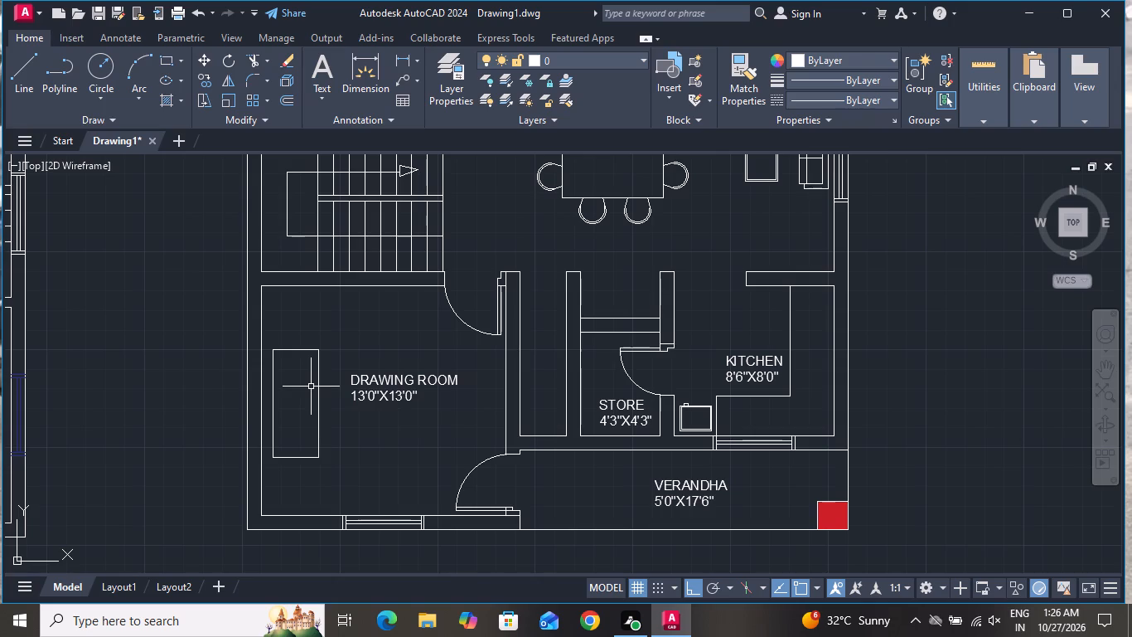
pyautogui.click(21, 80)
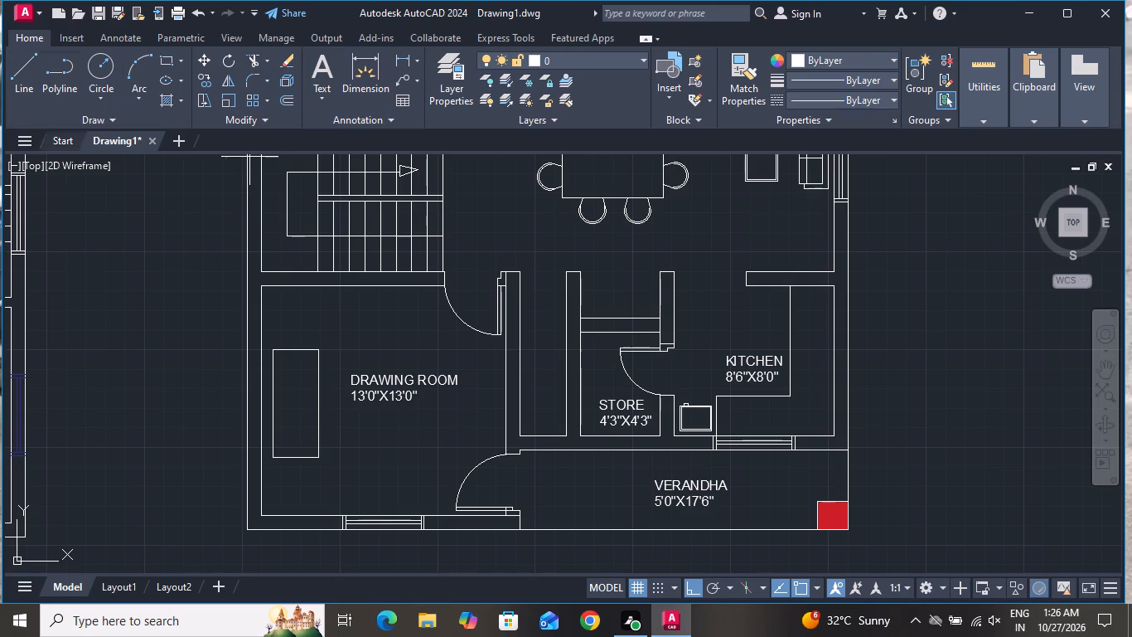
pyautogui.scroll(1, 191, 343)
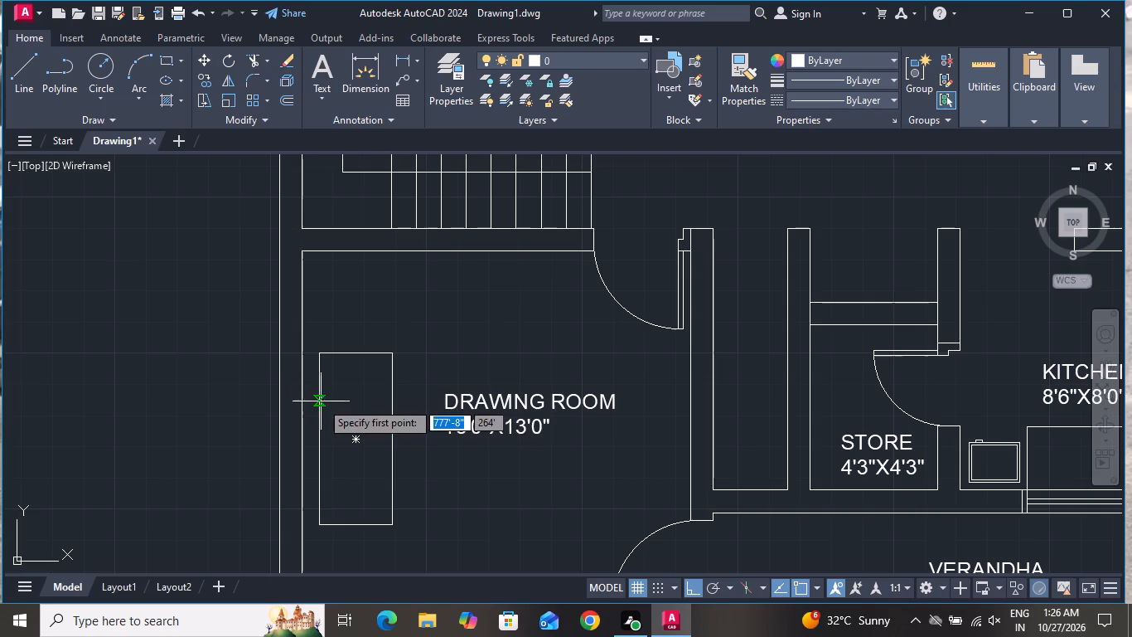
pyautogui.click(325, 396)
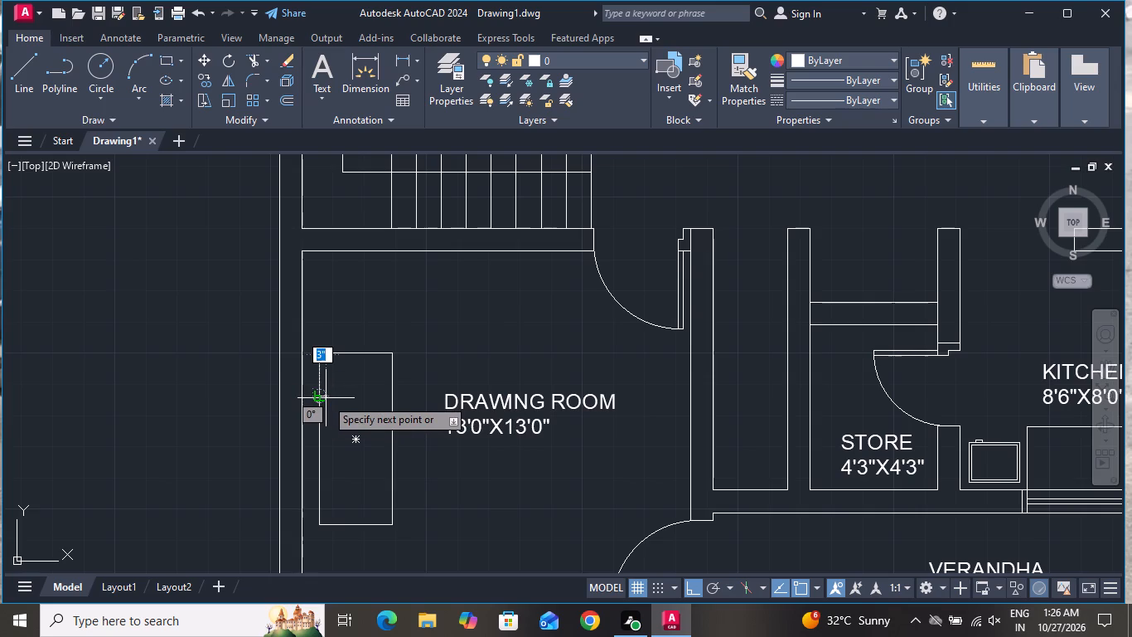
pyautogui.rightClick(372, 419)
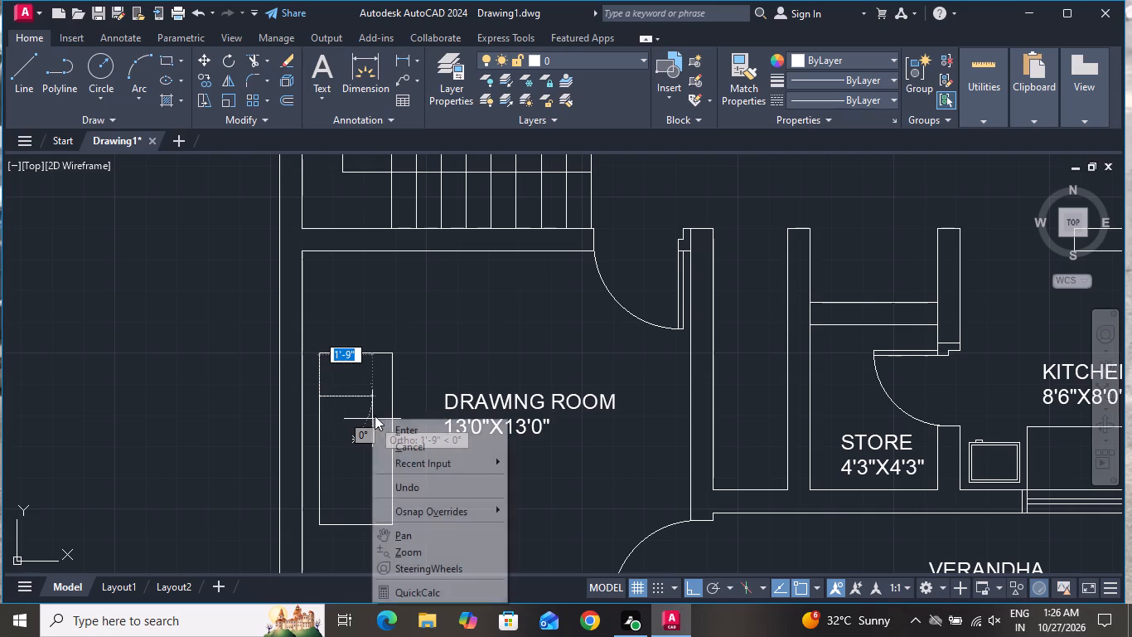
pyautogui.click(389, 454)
# Draw two horizontal lines about 2'-5" long across the drawing room rectangle, dividing it into three seats of equal depth.
pyautogui.click(17, 72)
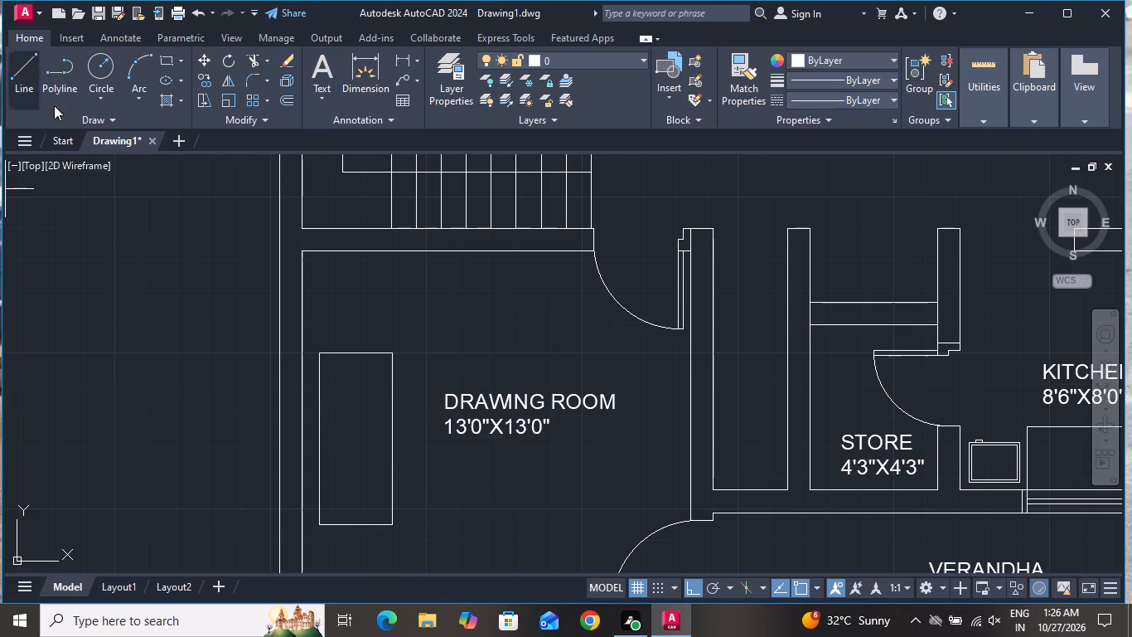
pyautogui.click(319, 411)
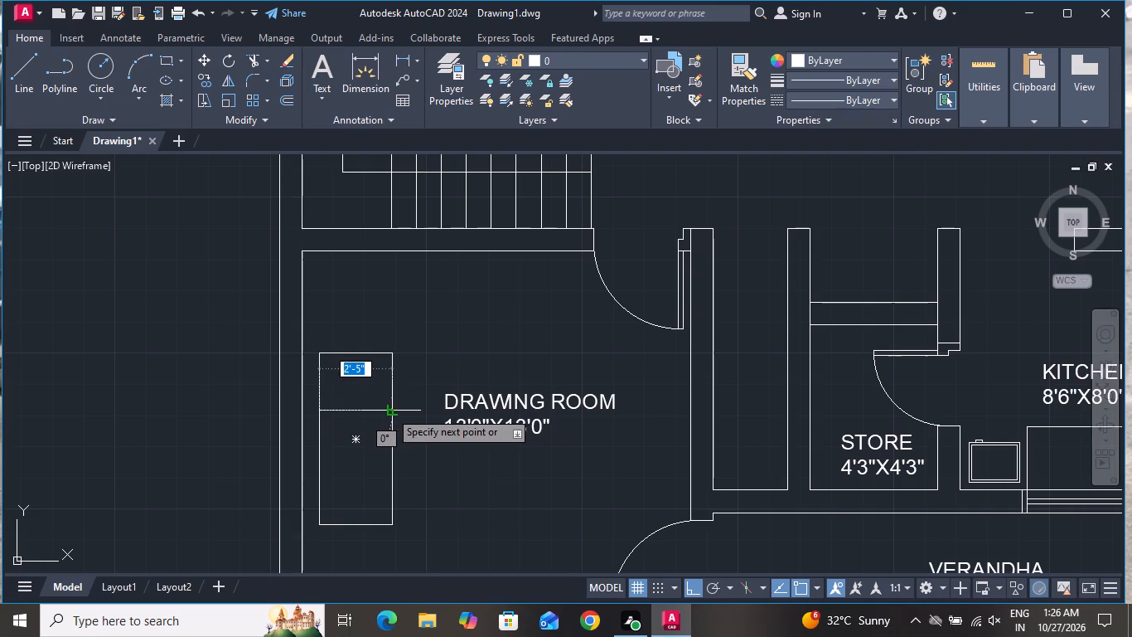
pyautogui.click(391, 411)
pyautogui.rightClick(391, 411)
pyautogui.click(403, 435)
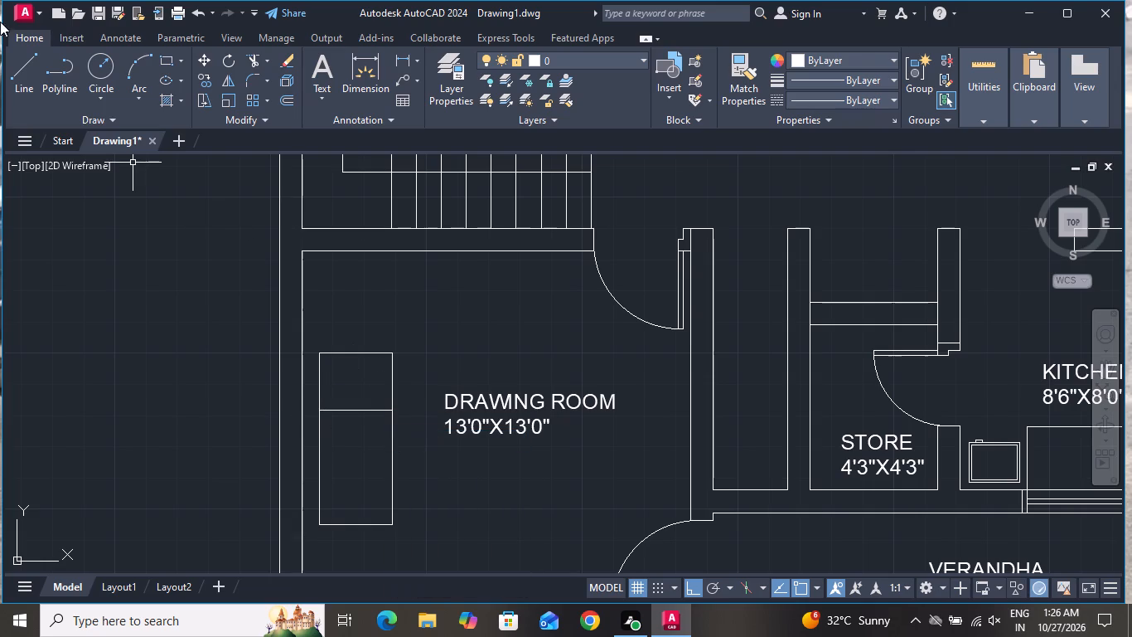
pyautogui.click(22, 74)
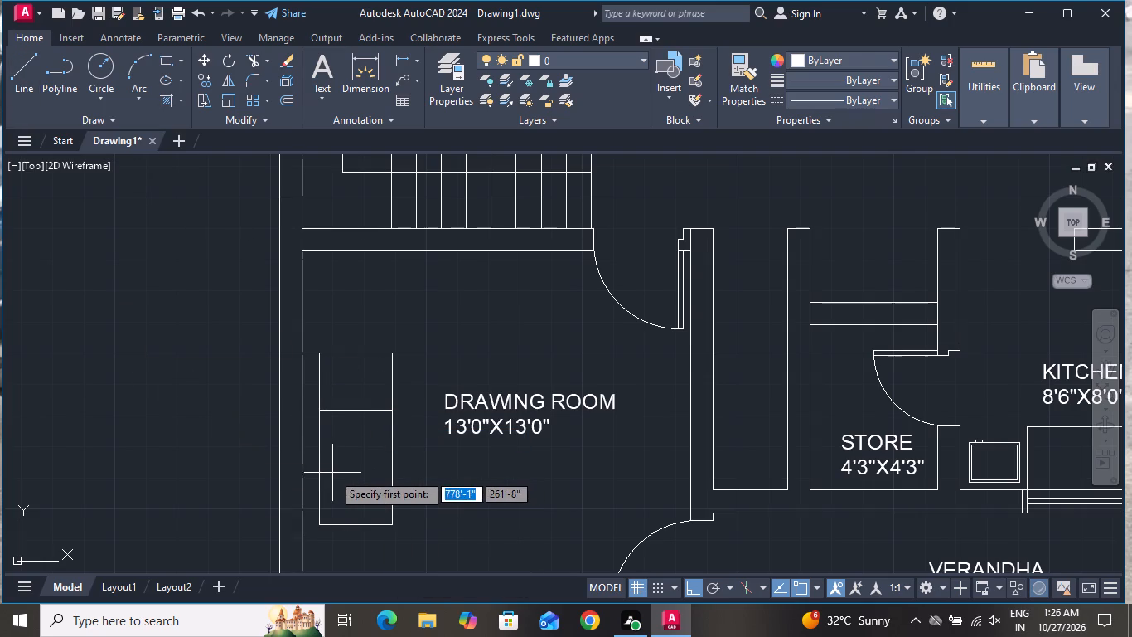
pyautogui.click(319, 468)
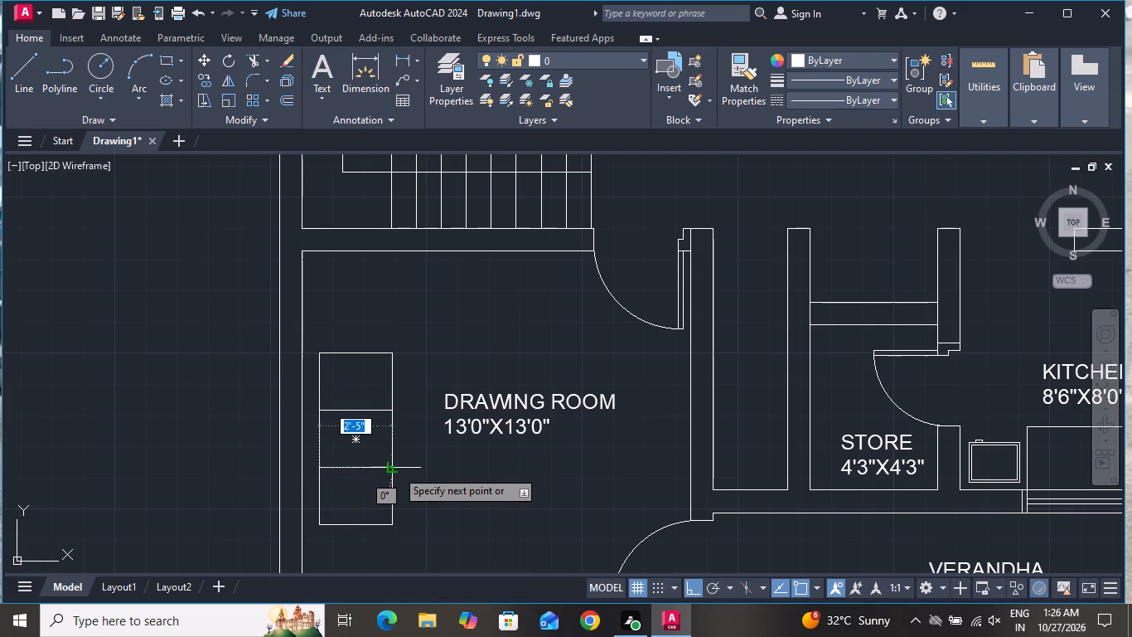
pyautogui.click(398, 469)
pyautogui.rightClick(398, 469)
pyautogui.click(412, 326)
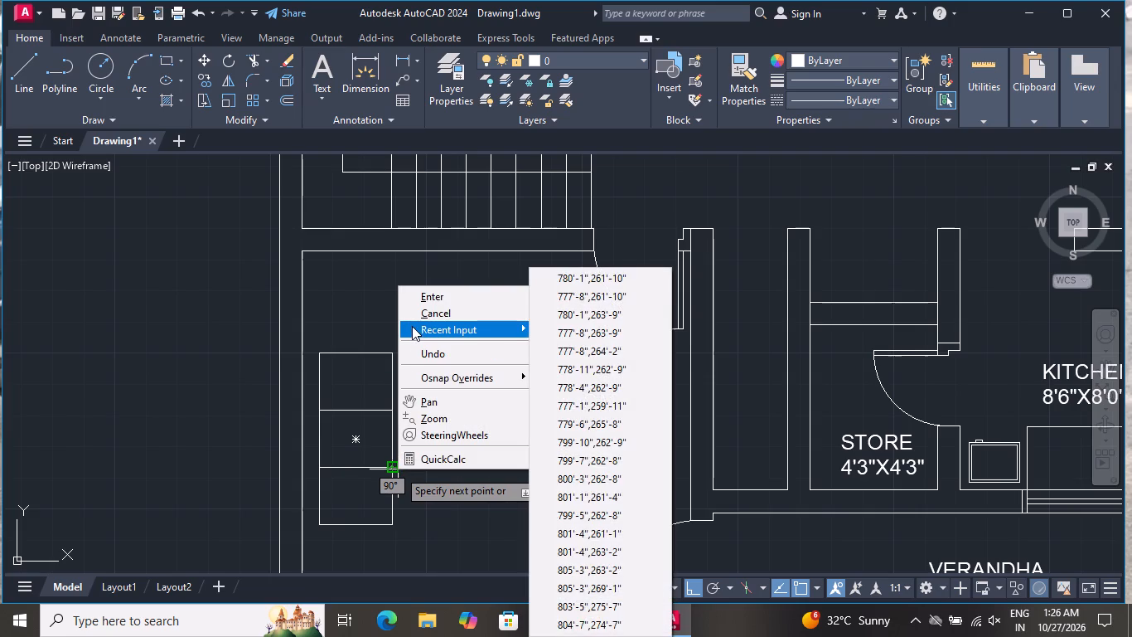
pyautogui.click(414, 323)
pyautogui.click(420, 310)
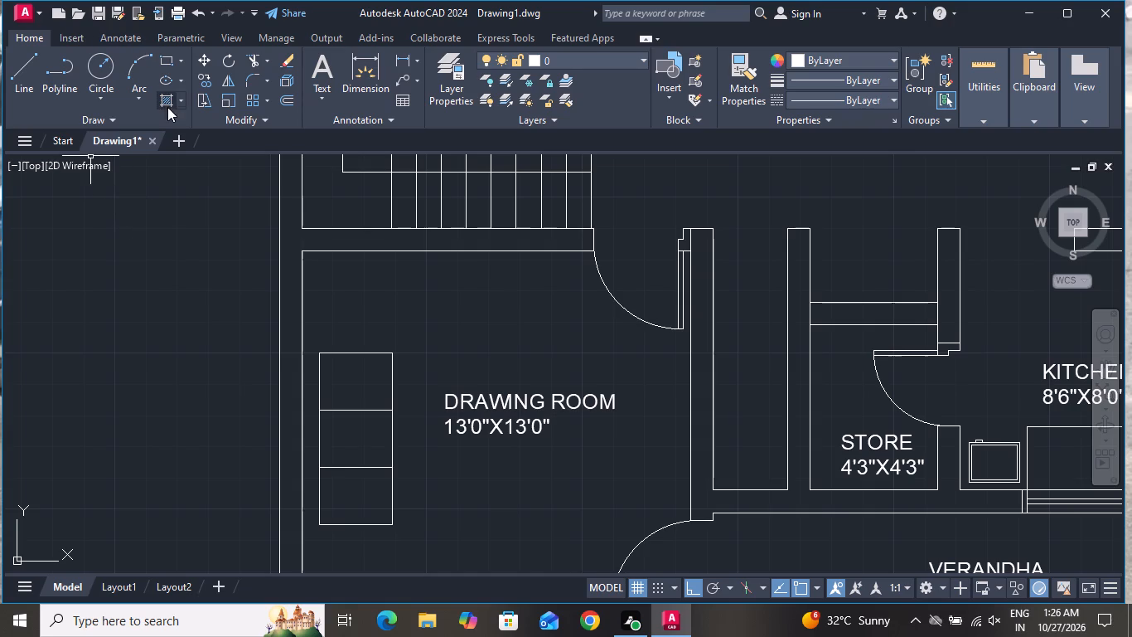
# Draw a backrest rectangle about 5" by 5'-9" along the full wall-side edge of the three-seat sofa.
pyautogui.click(168, 59)
pyautogui.scroll(2, 298, 398)
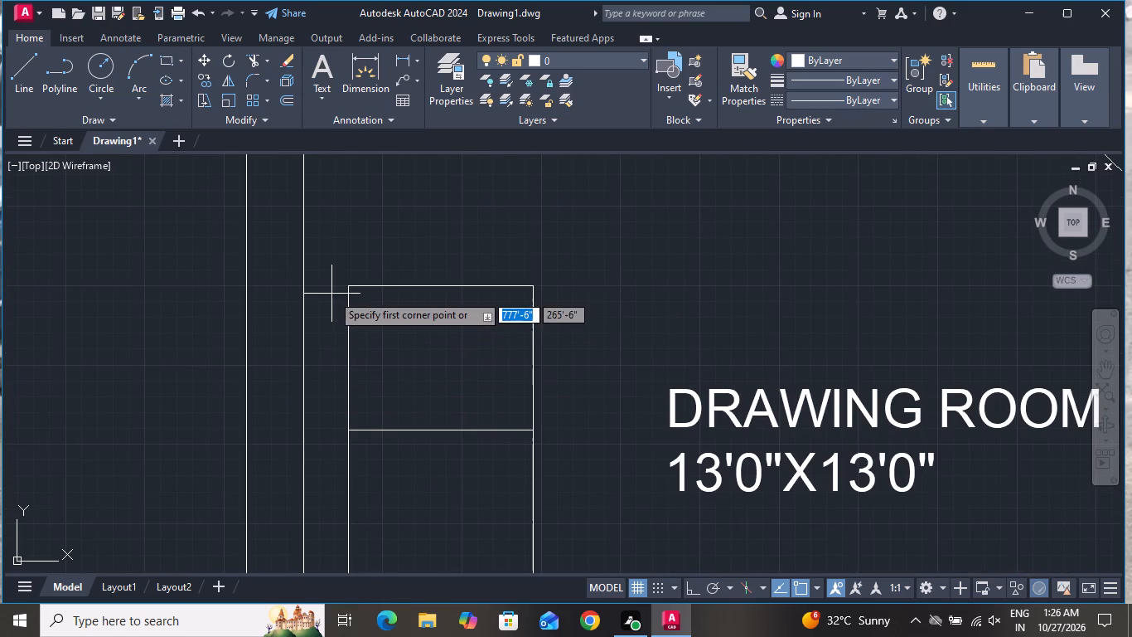
pyautogui.click(346, 285)
pyautogui.scroll(-1, 353, 334)
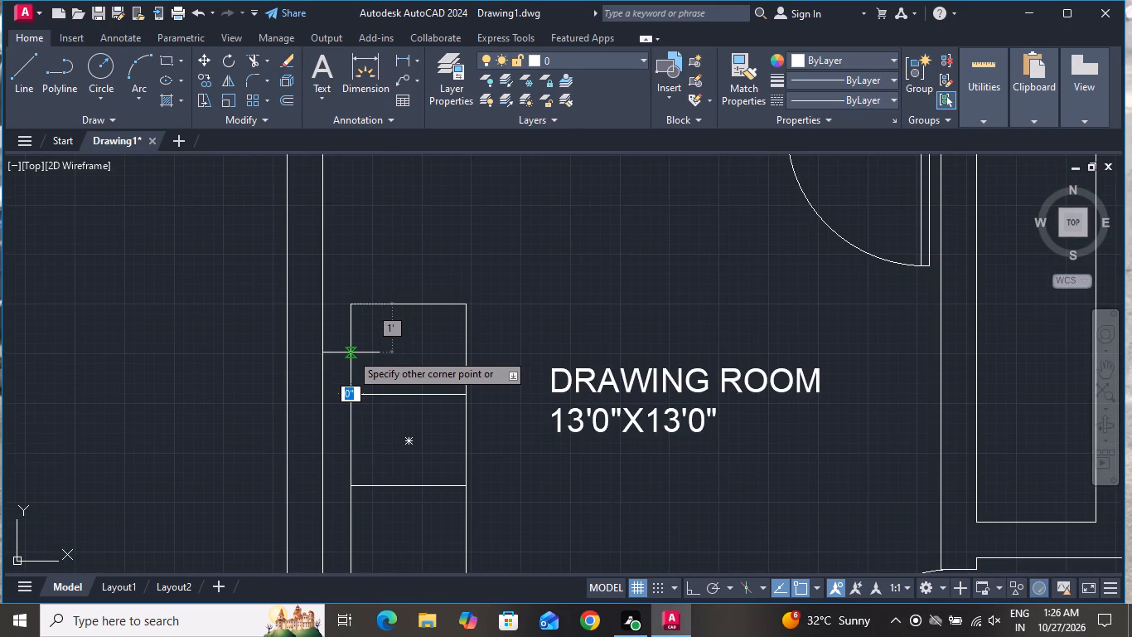
pyautogui.scroll(-1, 353, 338)
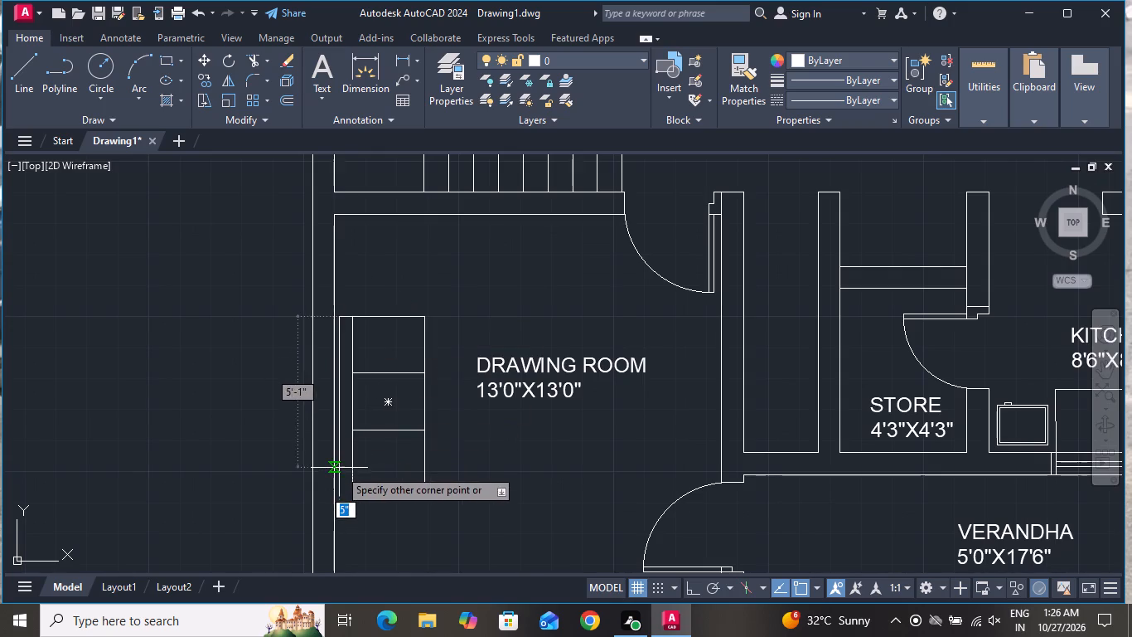
pyautogui.scroll(3, 339, 474)
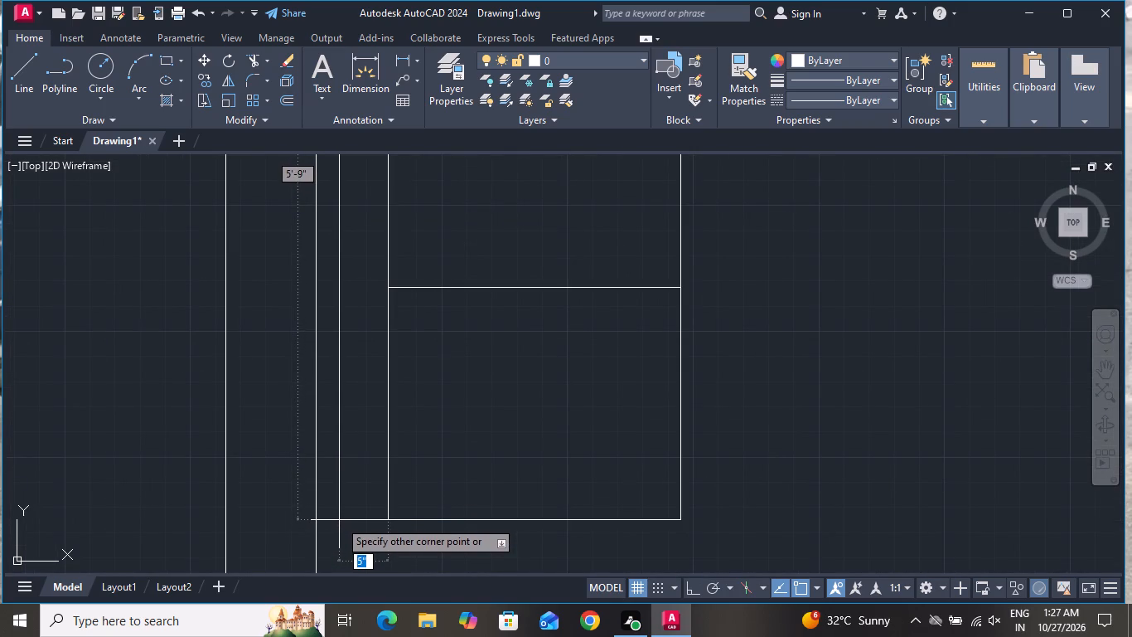
pyautogui.click(339, 520)
pyautogui.scroll(-3, 369, 534)
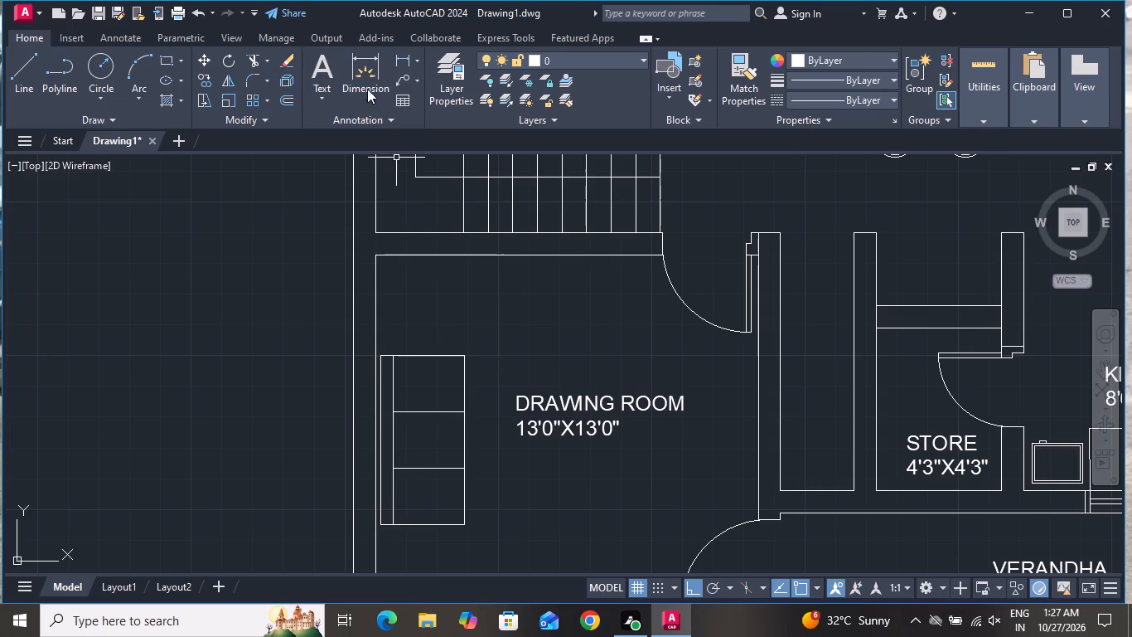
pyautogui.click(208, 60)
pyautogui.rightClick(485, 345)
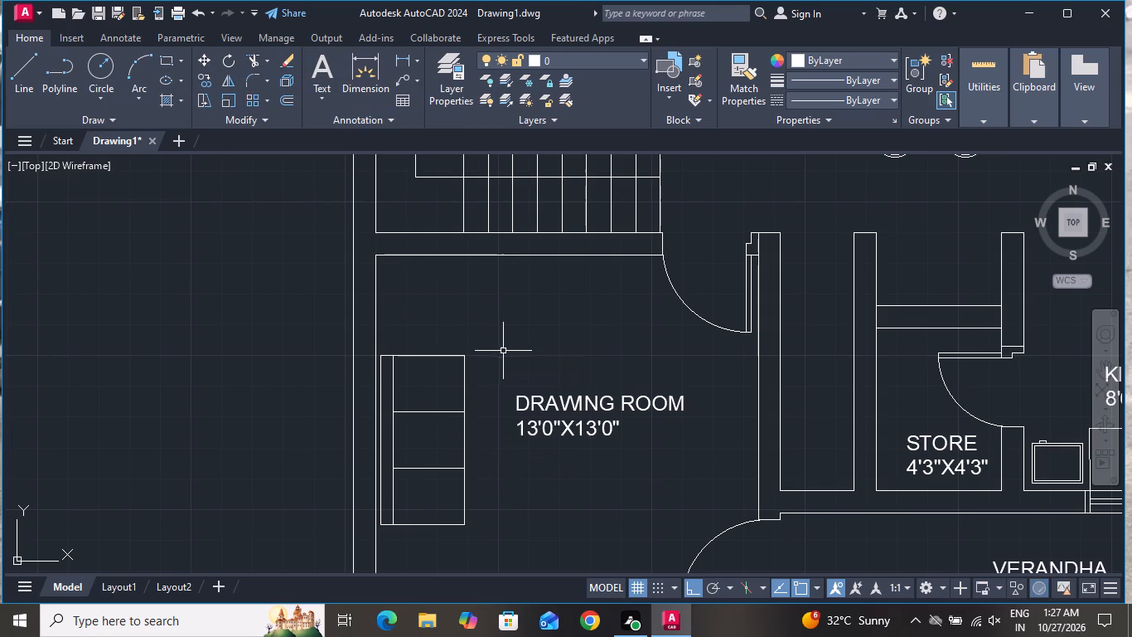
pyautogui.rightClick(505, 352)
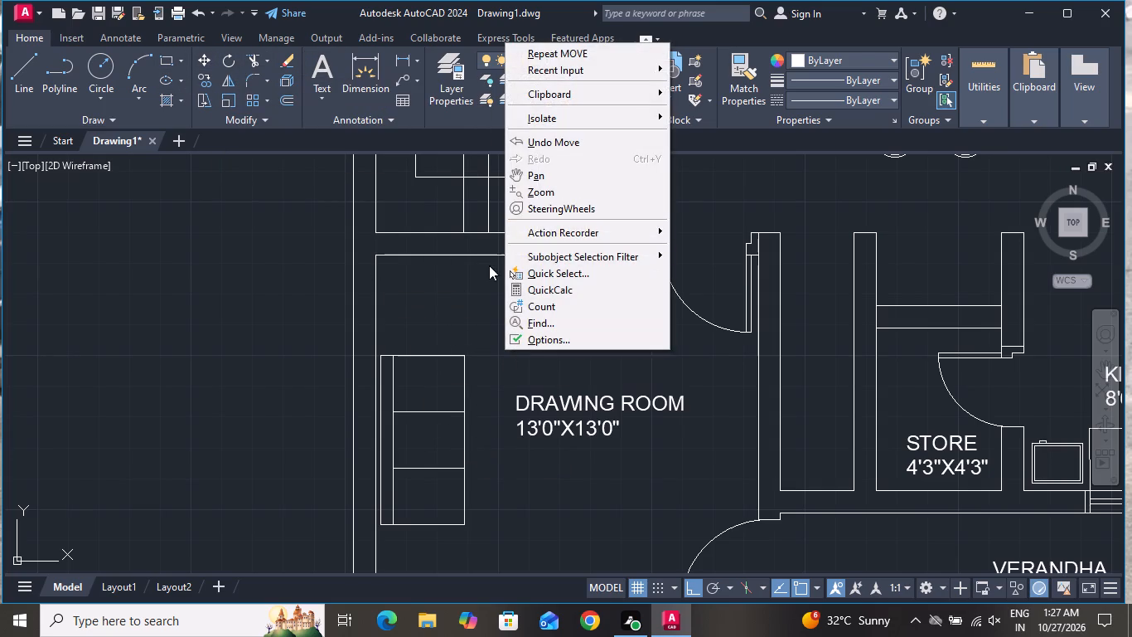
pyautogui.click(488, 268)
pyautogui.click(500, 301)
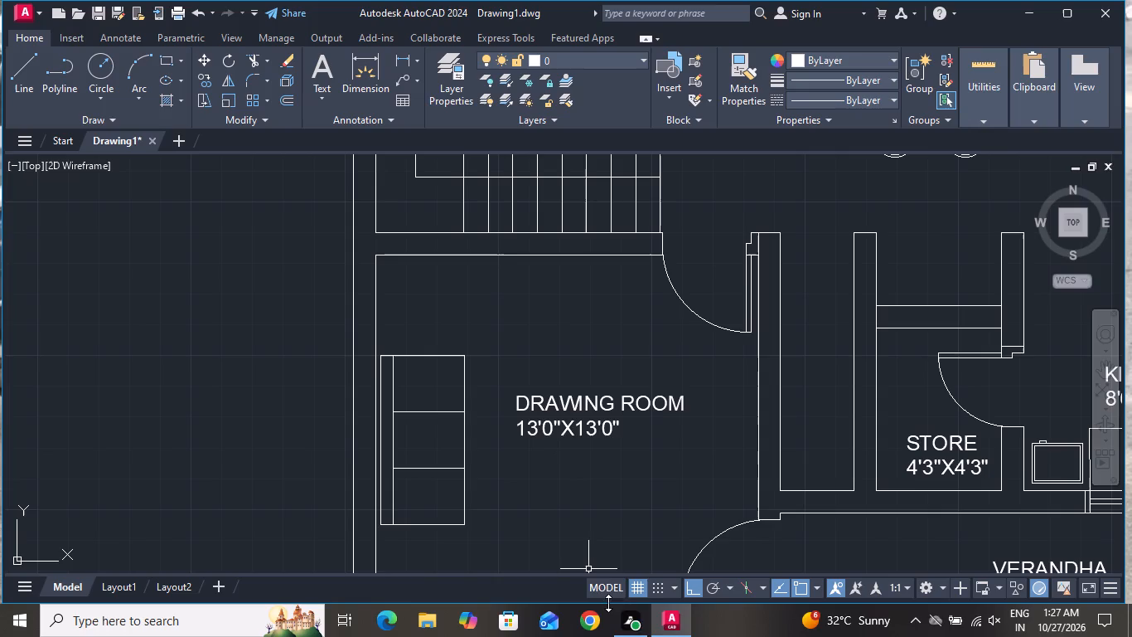
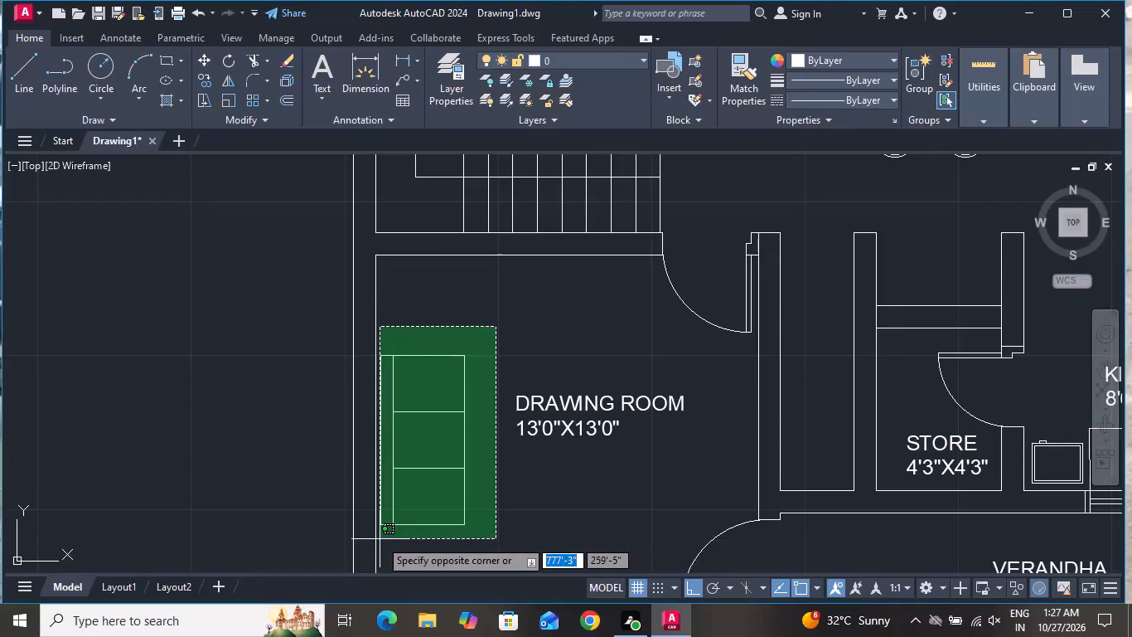
# Move the whole three-seat sofa horizontally about 7" away from the drawing room's outer wall.
pyautogui.click(380, 539)
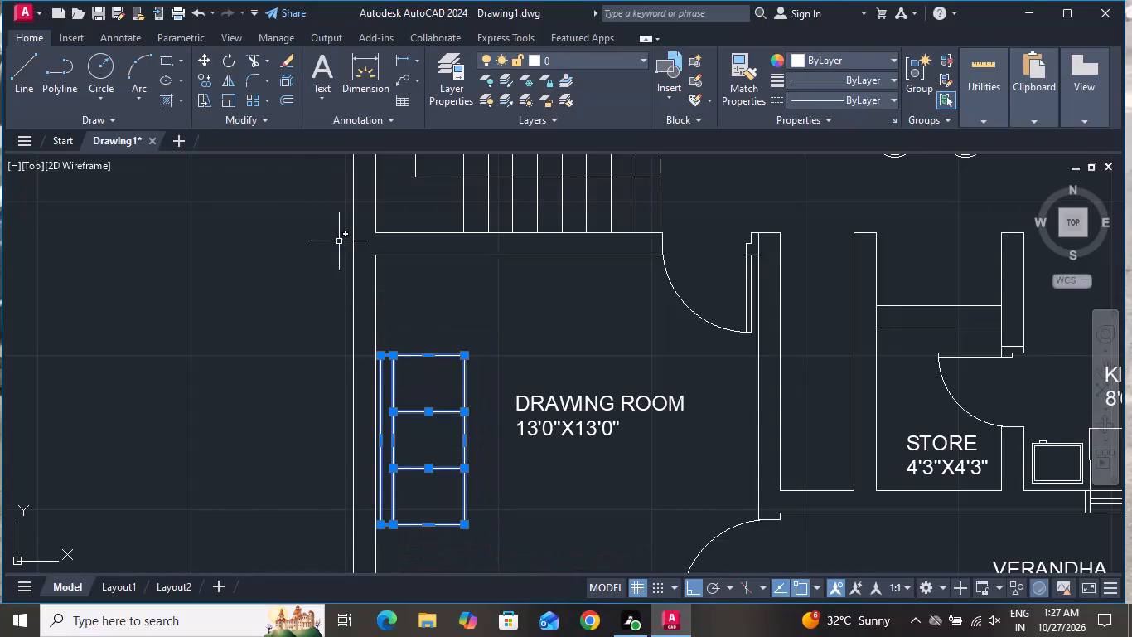
pyautogui.click(204, 54)
pyautogui.click(446, 428)
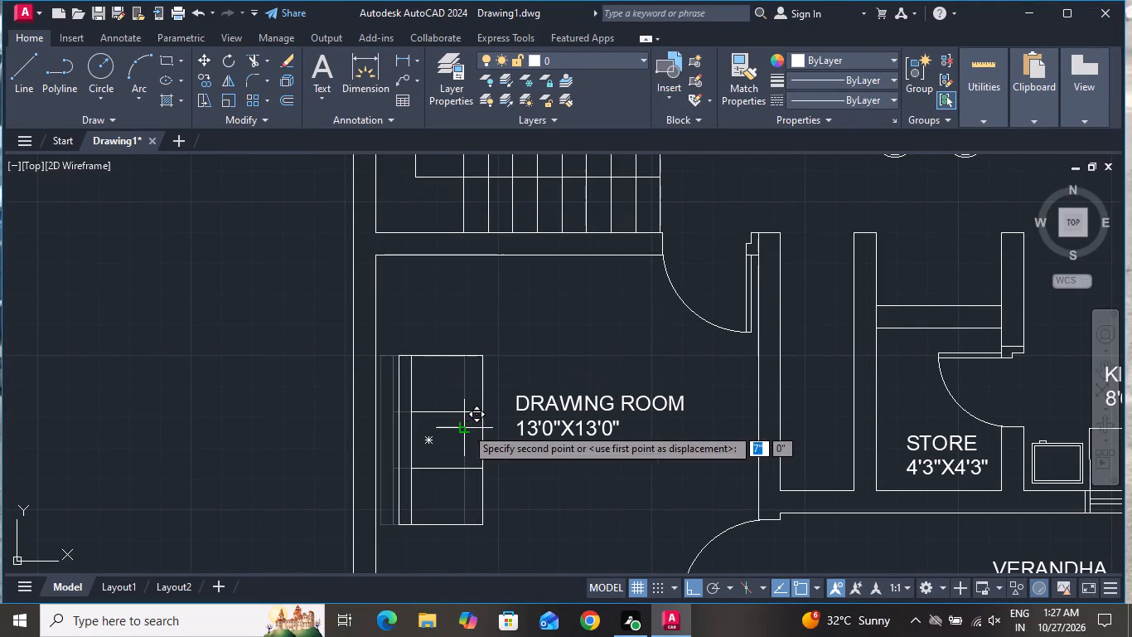
pyautogui.click(471, 426)
# Draw an armrest rectangle about 2' by 3" on the stair-side end of the three-seat sofa, starting at the backrest's outer corner.
pyautogui.click(161, 57)
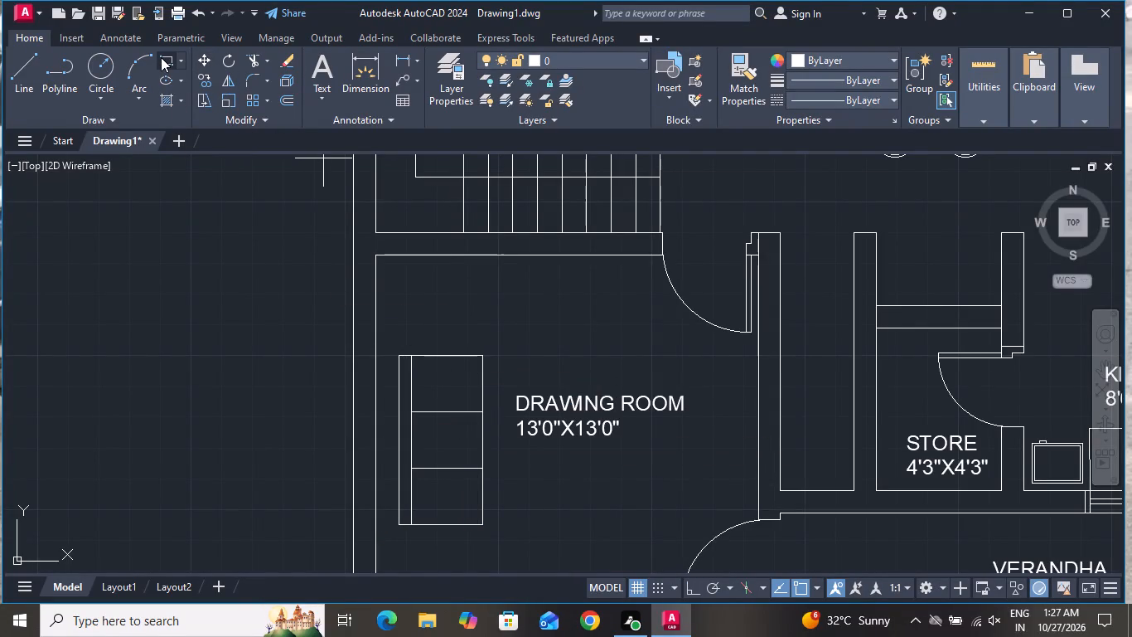
pyautogui.scroll(2, 423, 347)
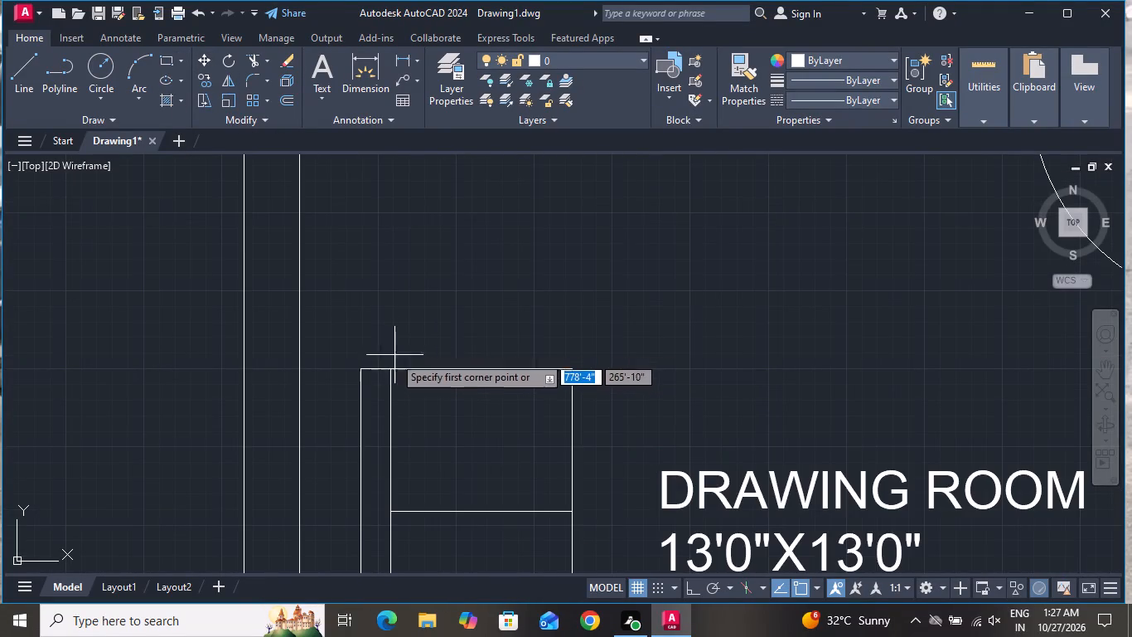
pyautogui.click(359, 370)
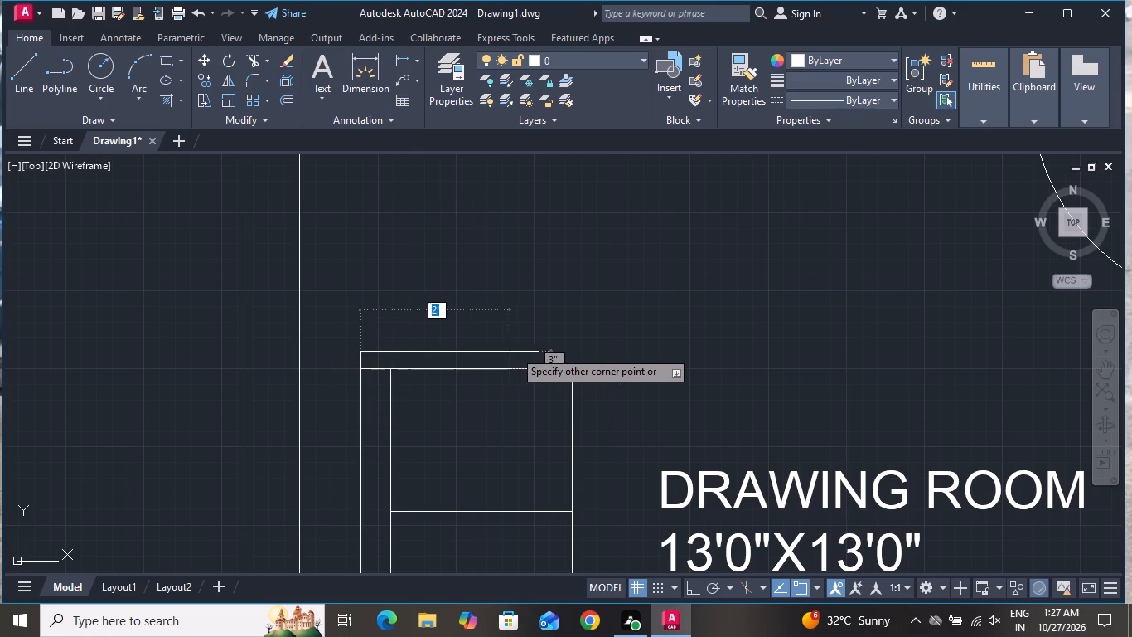
pyautogui.click(542, 343)
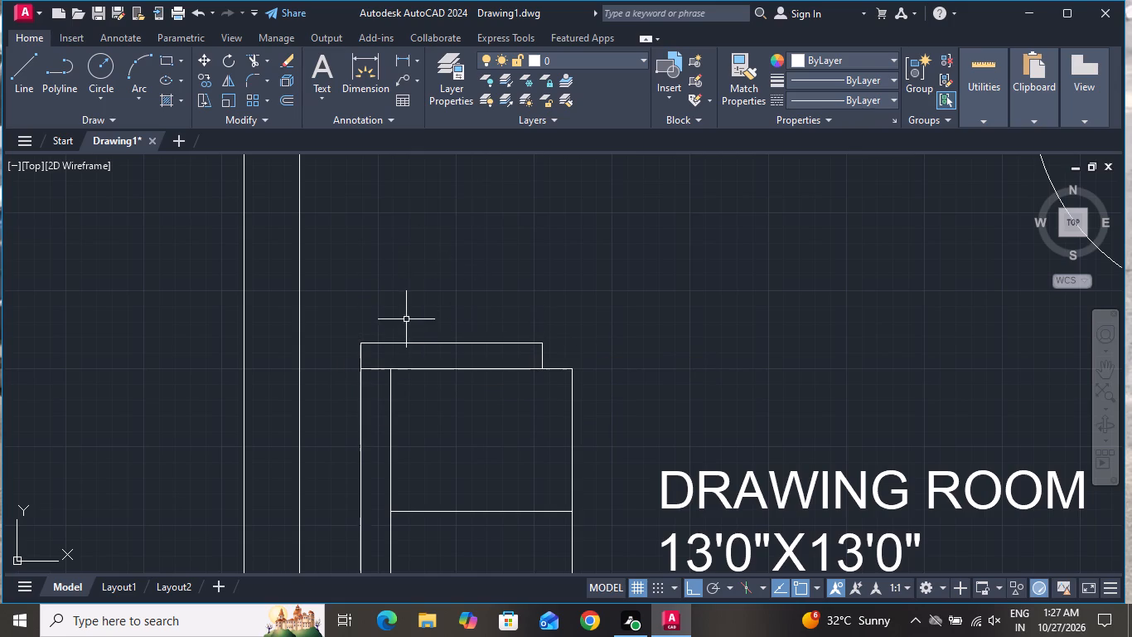
# Copy the armrest straight down to the window-side end of the three-seat sofa, flush against its end edge.
pyautogui.click(400, 337)
pyautogui.click(386, 357)
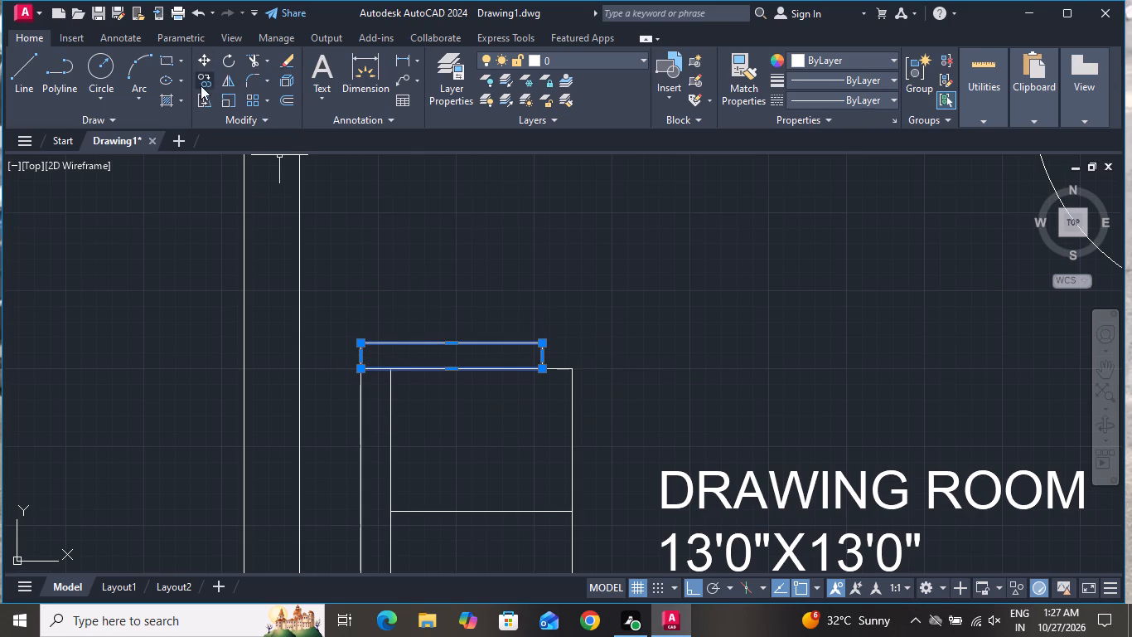
pyautogui.click(201, 75)
pyautogui.click(359, 340)
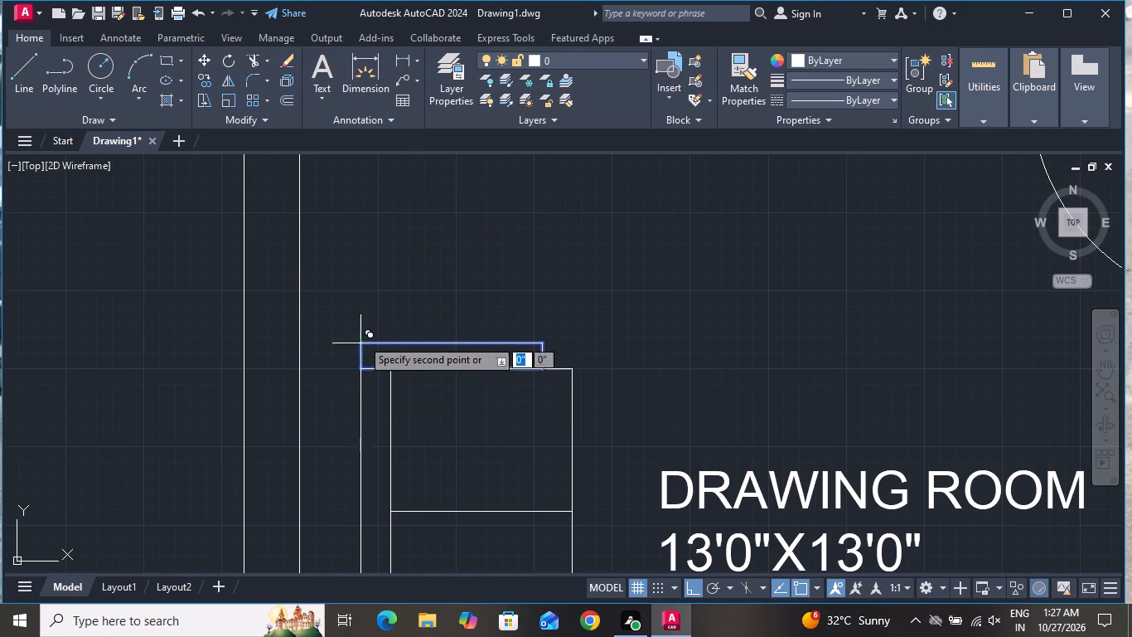
pyautogui.scroll(-2, 405, 277)
pyautogui.scroll(4, 382, 489)
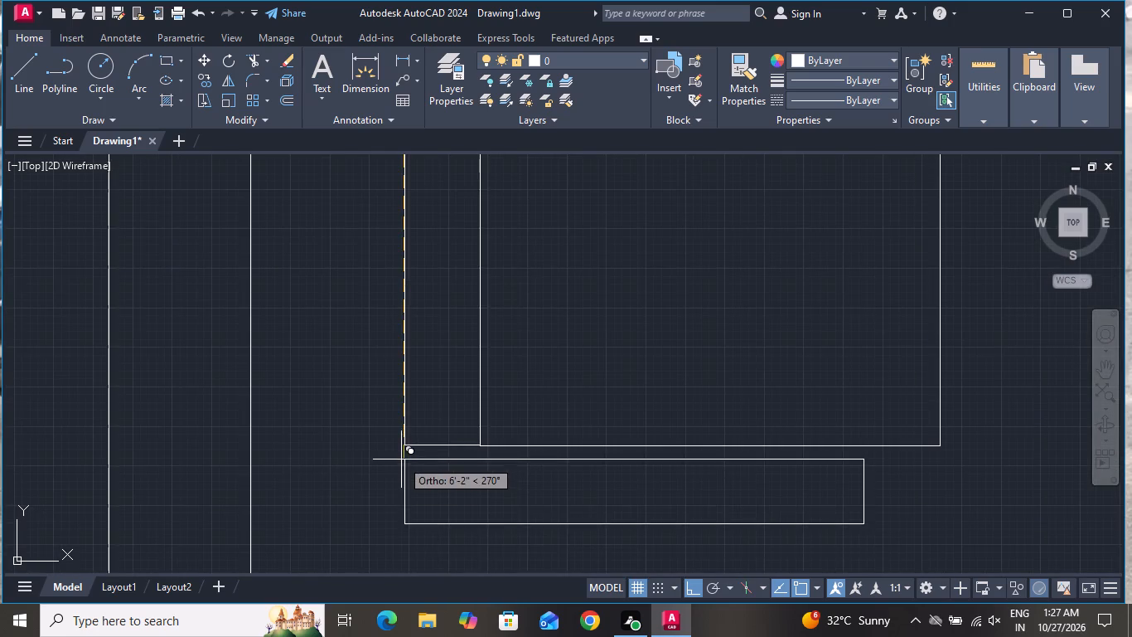
pyautogui.click(406, 446)
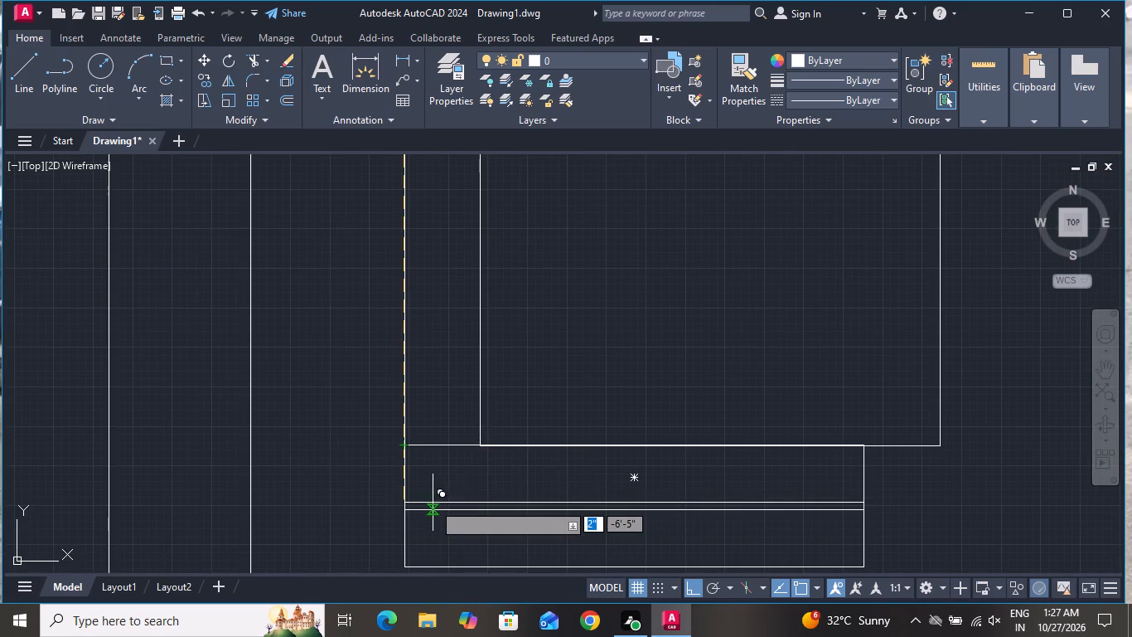
pyautogui.rightClick(433, 503)
pyautogui.click(466, 297)
pyautogui.scroll(-4, 488, 422)
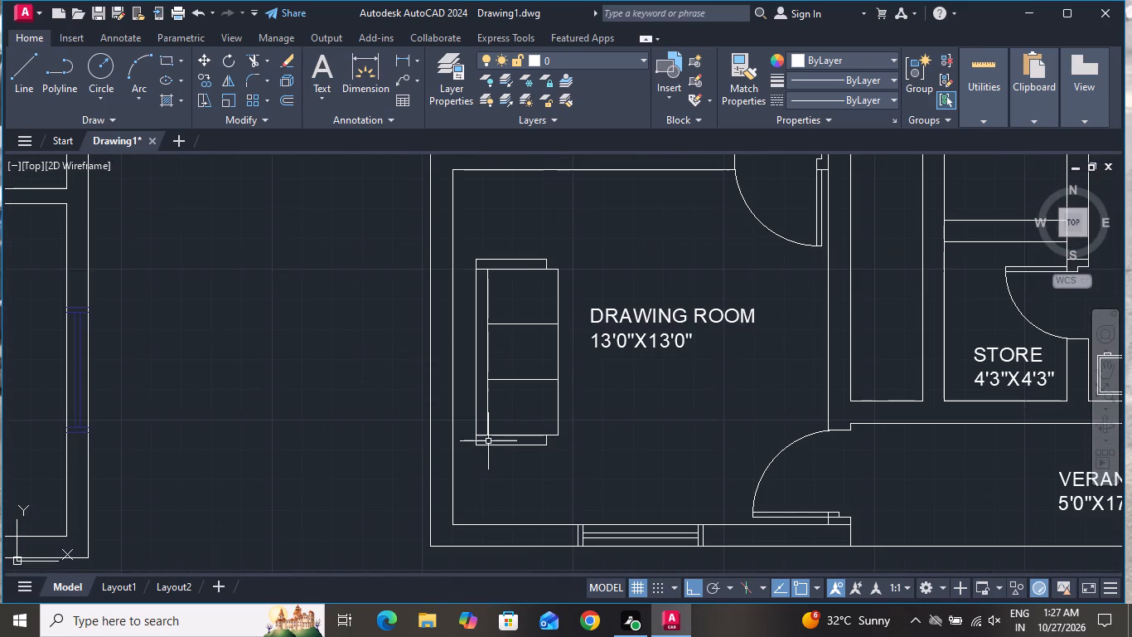
# Draw a vertical line across all three seats, joining the inner front corners of the two armrests.
pyautogui.click(25, 78)
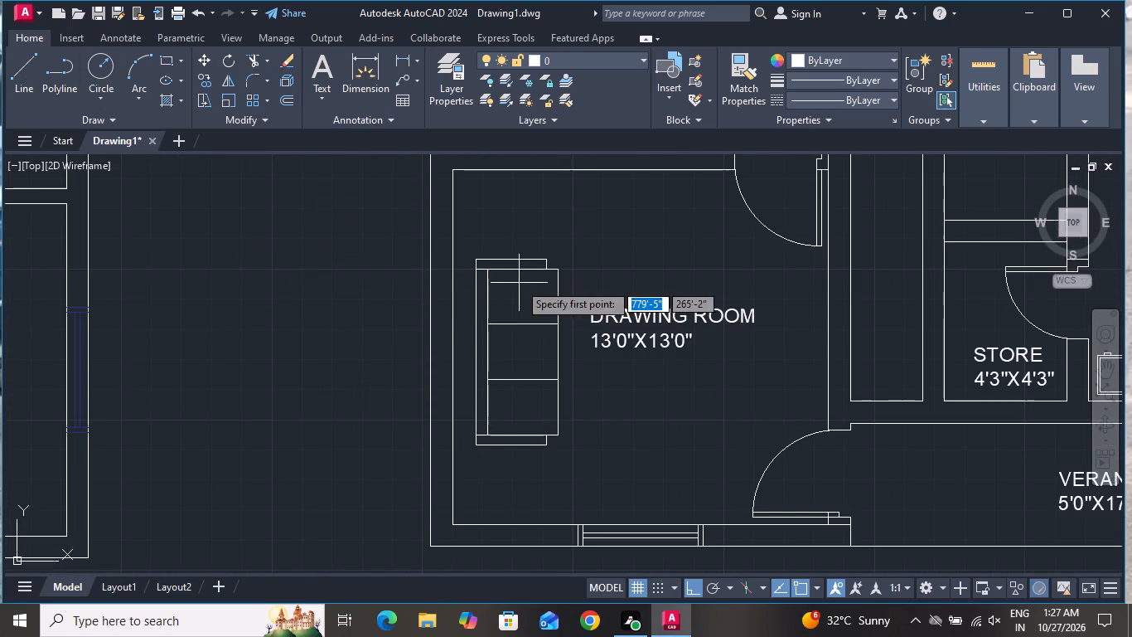
pyautogui.click(539, 269)
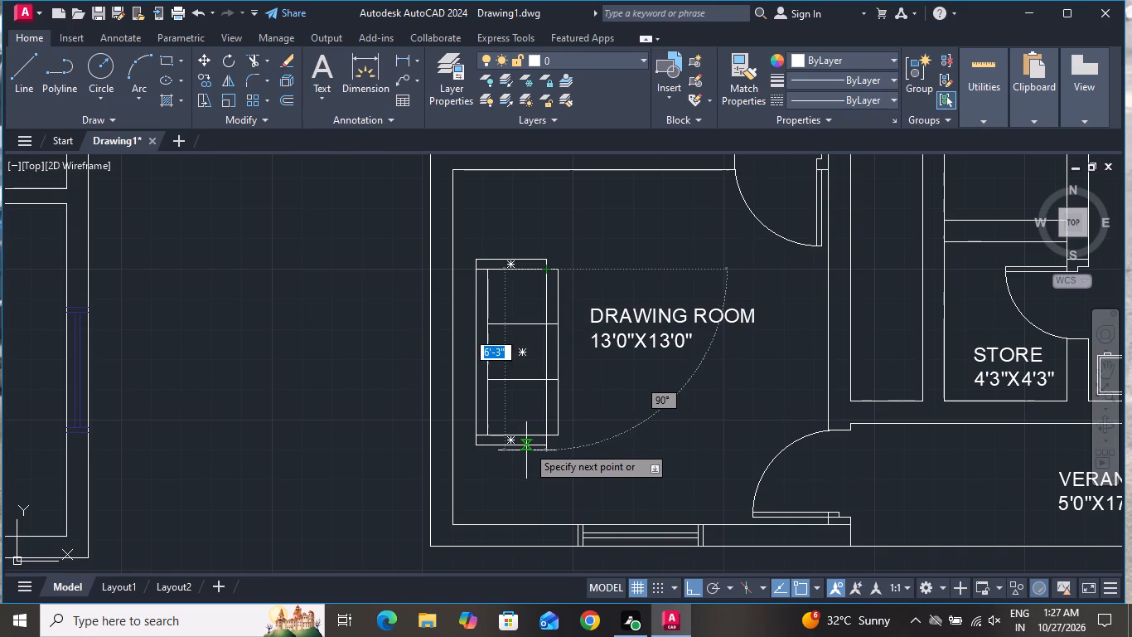
pyautogui.click(546, 435)
pyautogui.rightClick(547, 429)
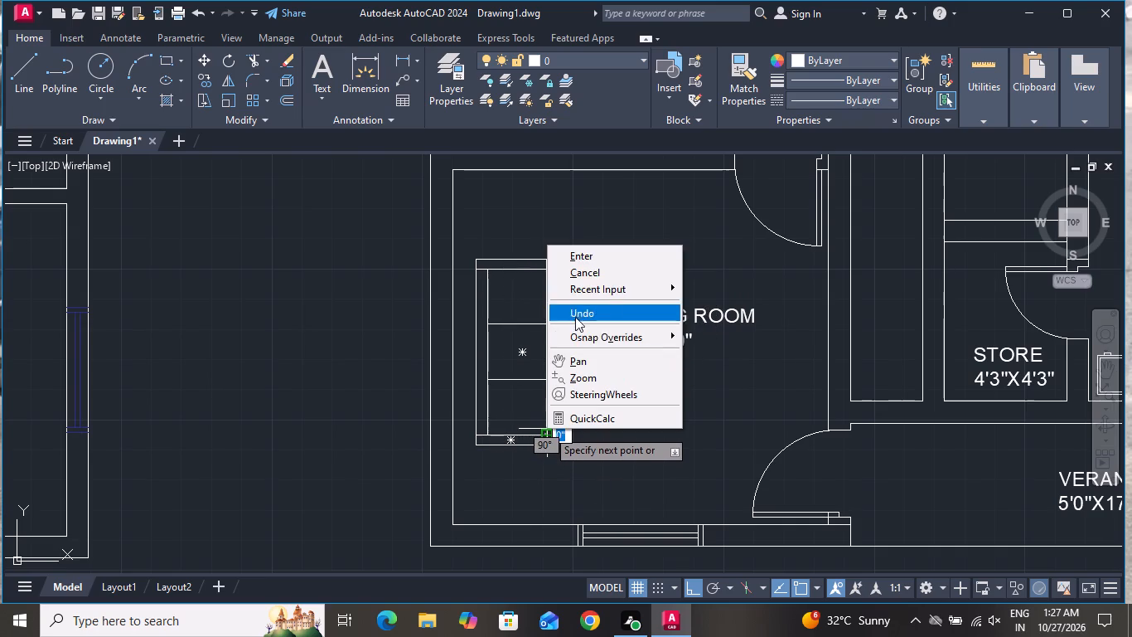
pyautogui.click(583, 277)
# Draw a rectangle about 2'-7" by 1'-3" in the drawing room, between the room label and the window wall.
pyautogui.scroll(-1, 545, 315)
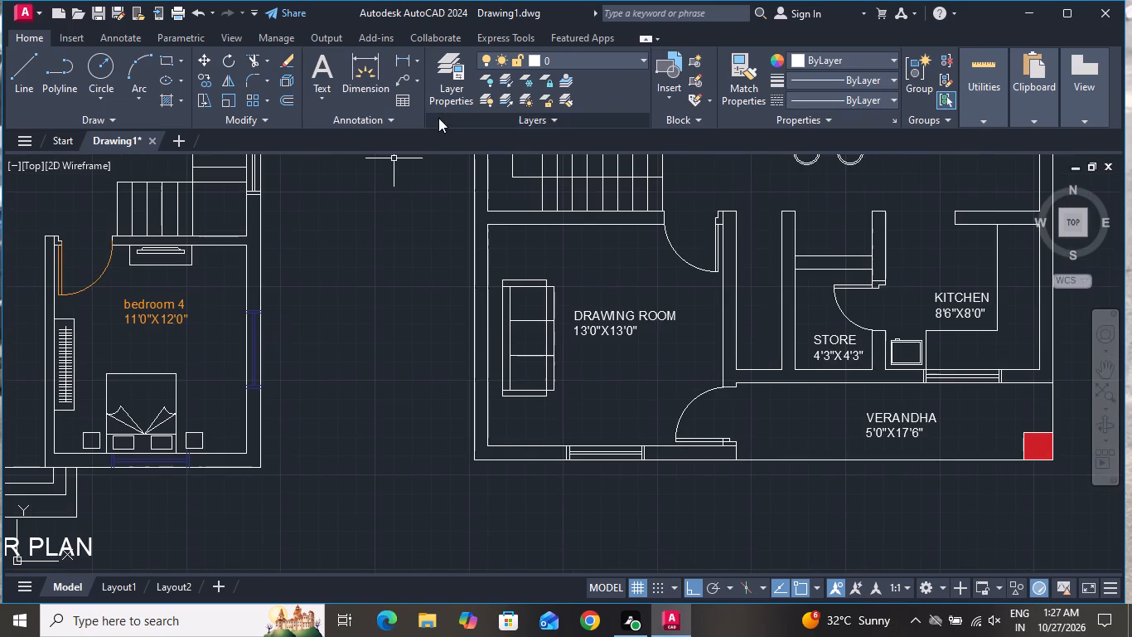
pyautogui.click(166, 53)
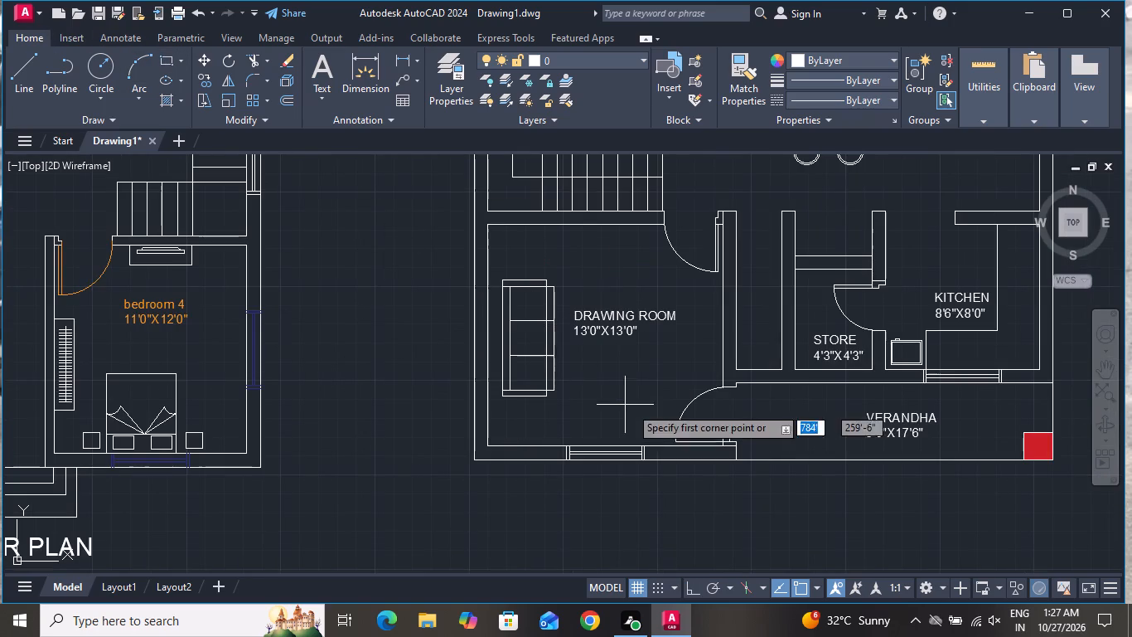
pyautogui.scroll(2, 646, 415)
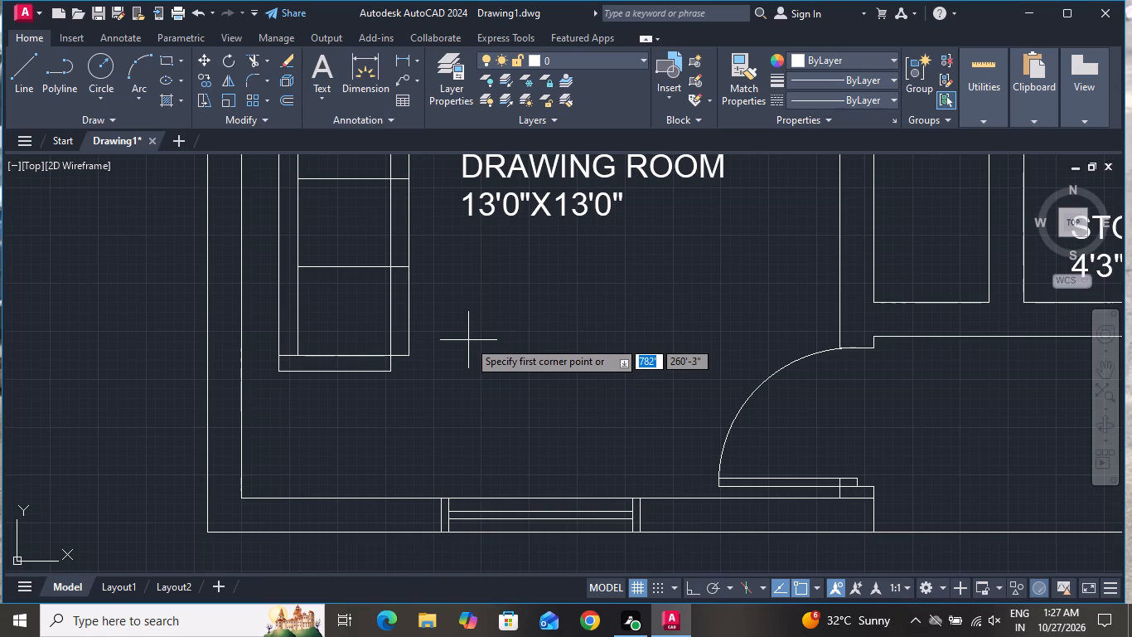
pyautogui.click(467, 337)
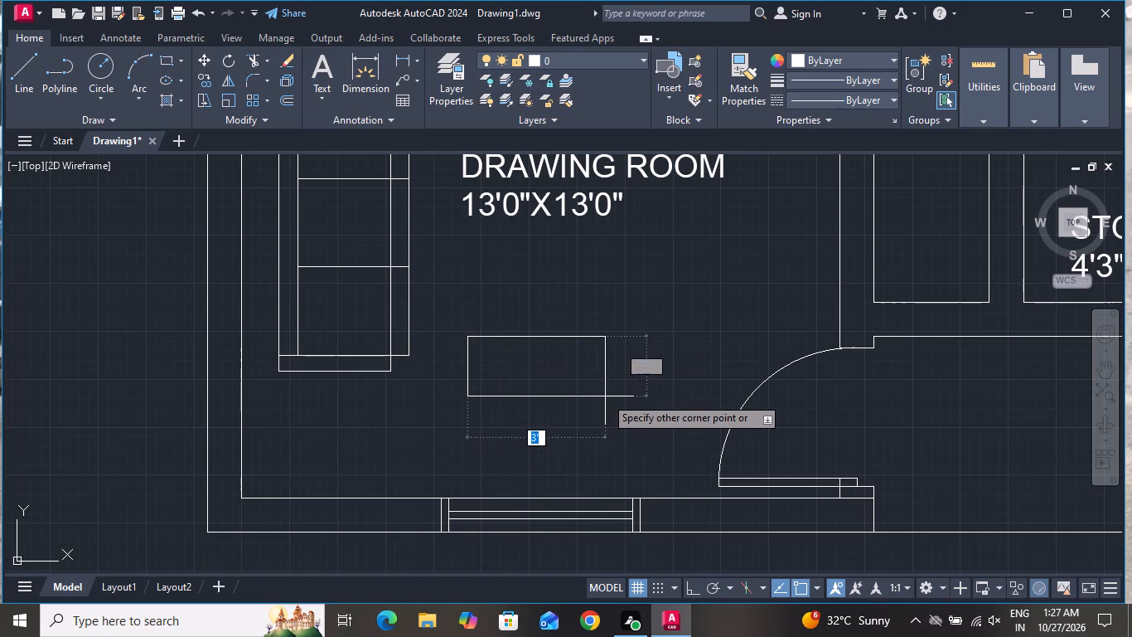
pyautogui.click(588, 397)
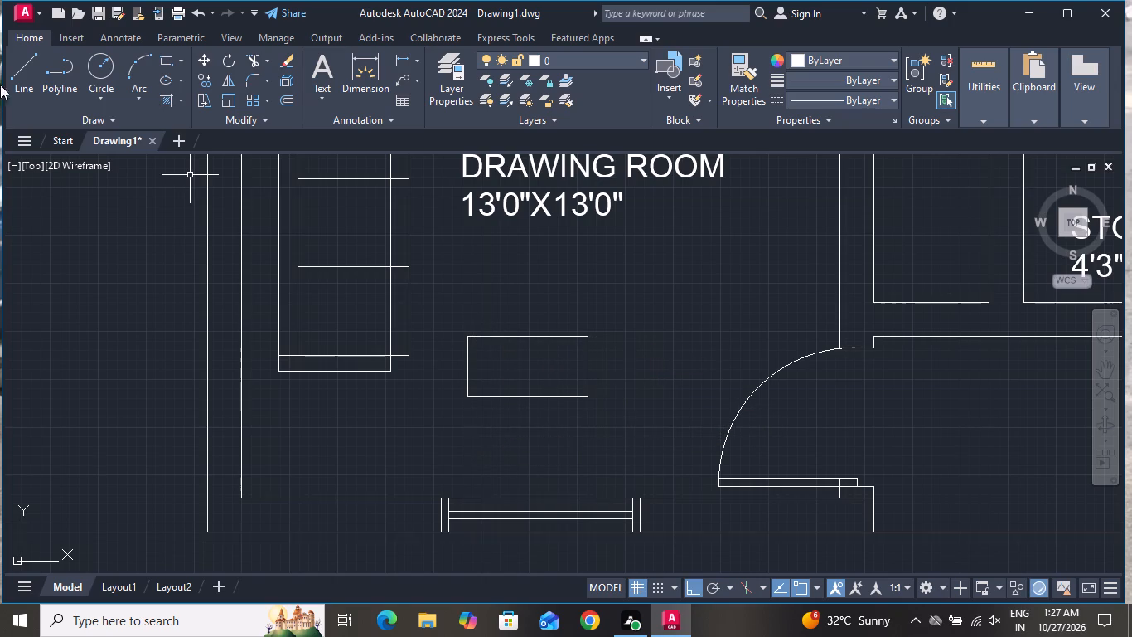
# Draw a vertical line about 1'-3" long through the midpoints of the new rectangle's long sides, dividing it into two seats.
pyautogui.click(25, 72)
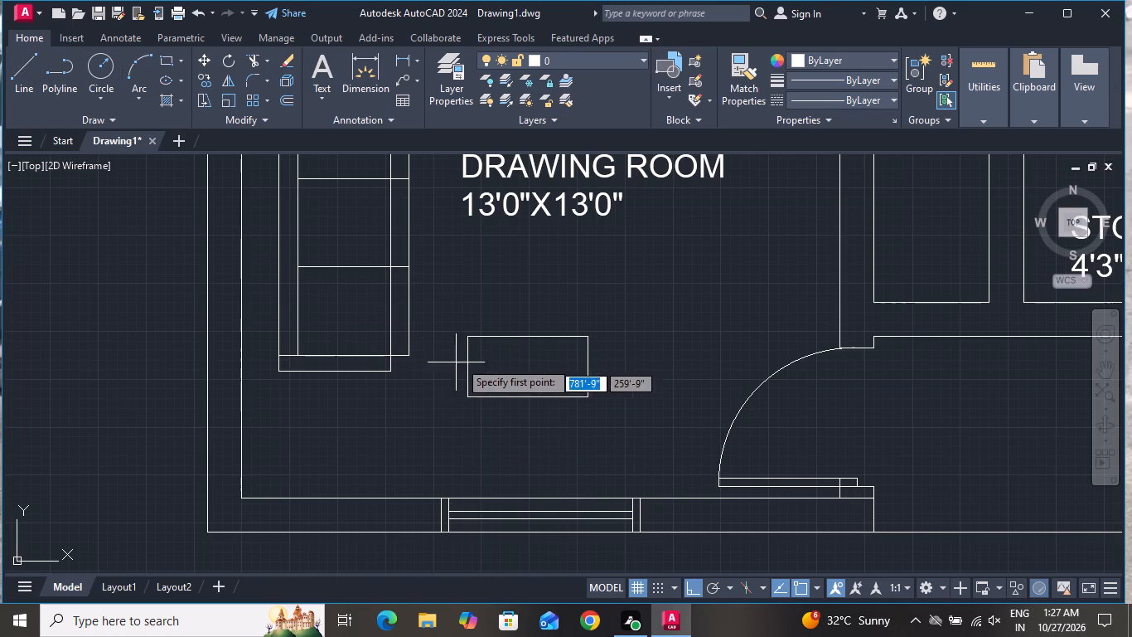
pyautogui.click(524, 339)
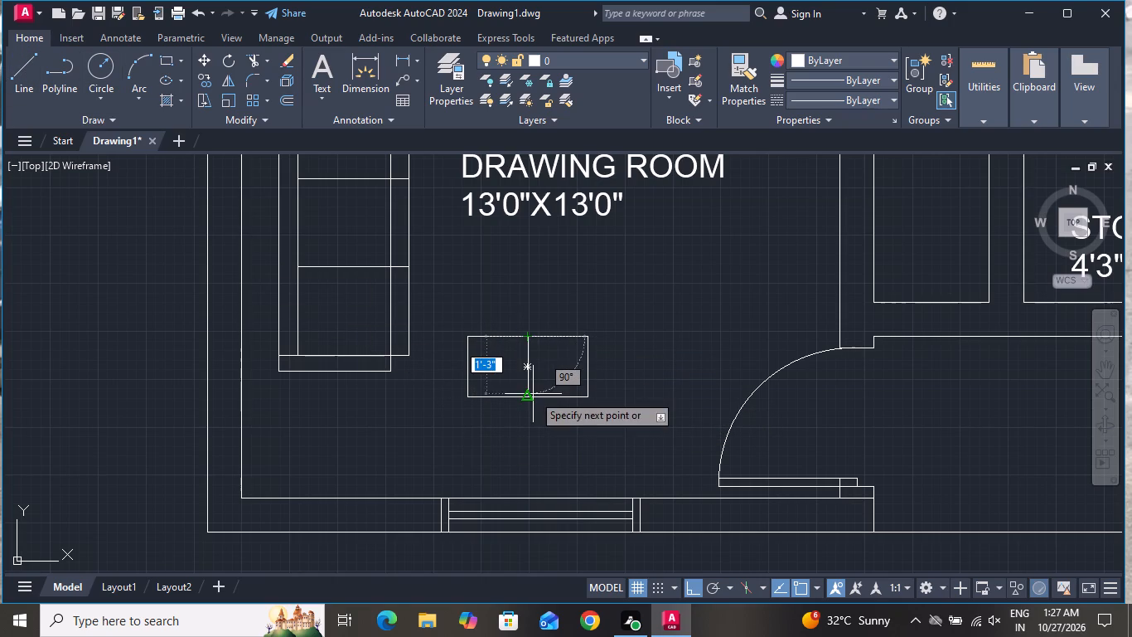
pyautogui.click(528, 391)
pyautogui.rightClick(531, 393)
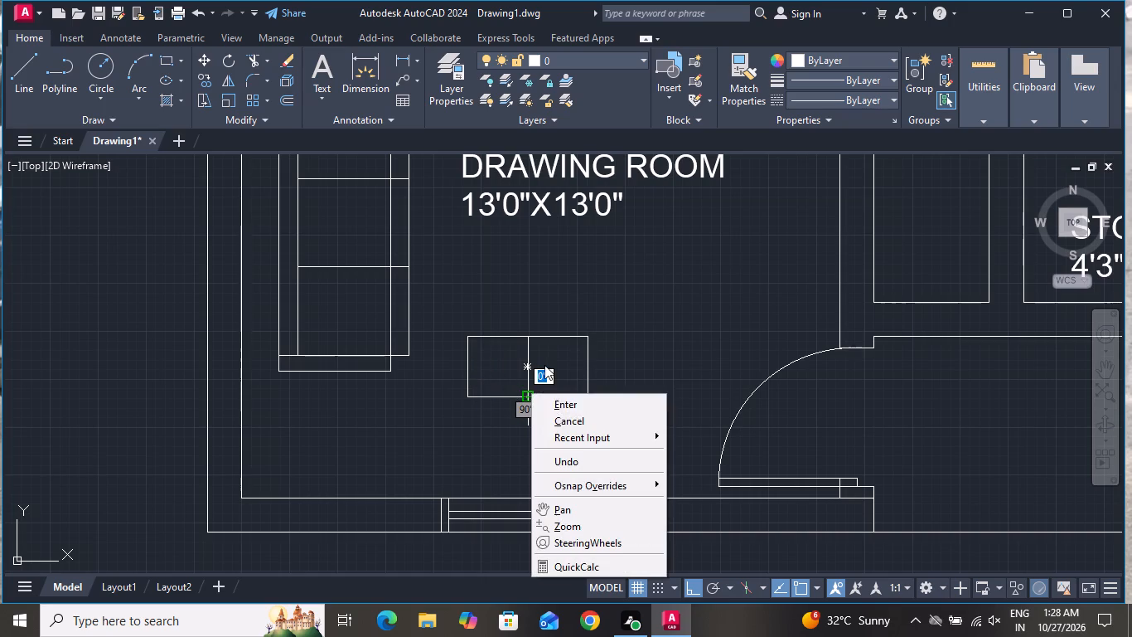
pyautogui.click(562, 416)
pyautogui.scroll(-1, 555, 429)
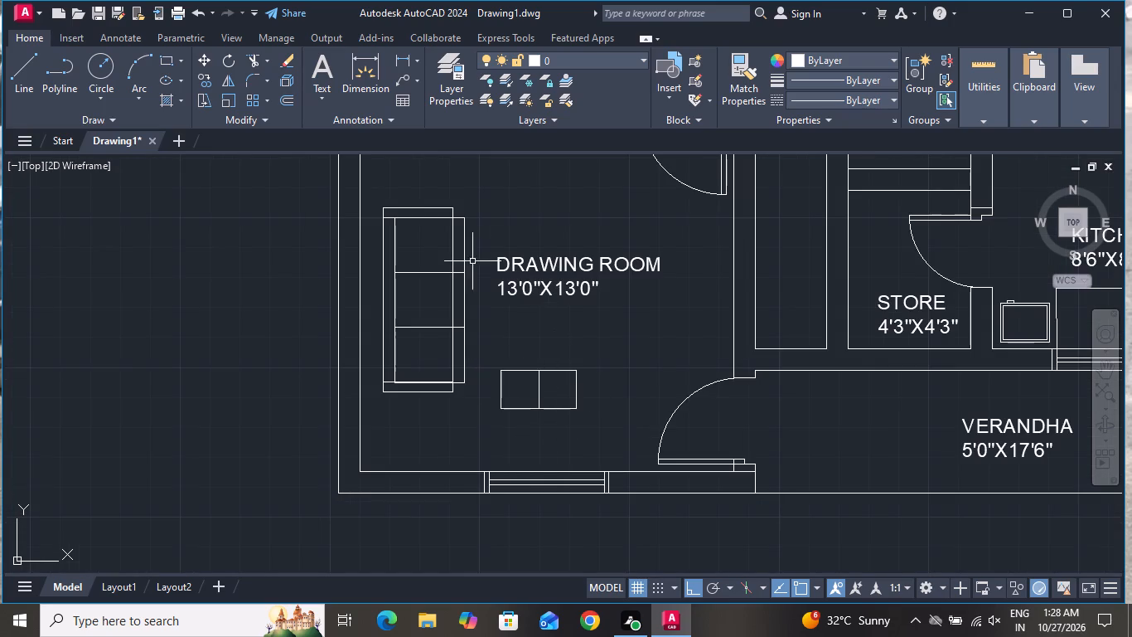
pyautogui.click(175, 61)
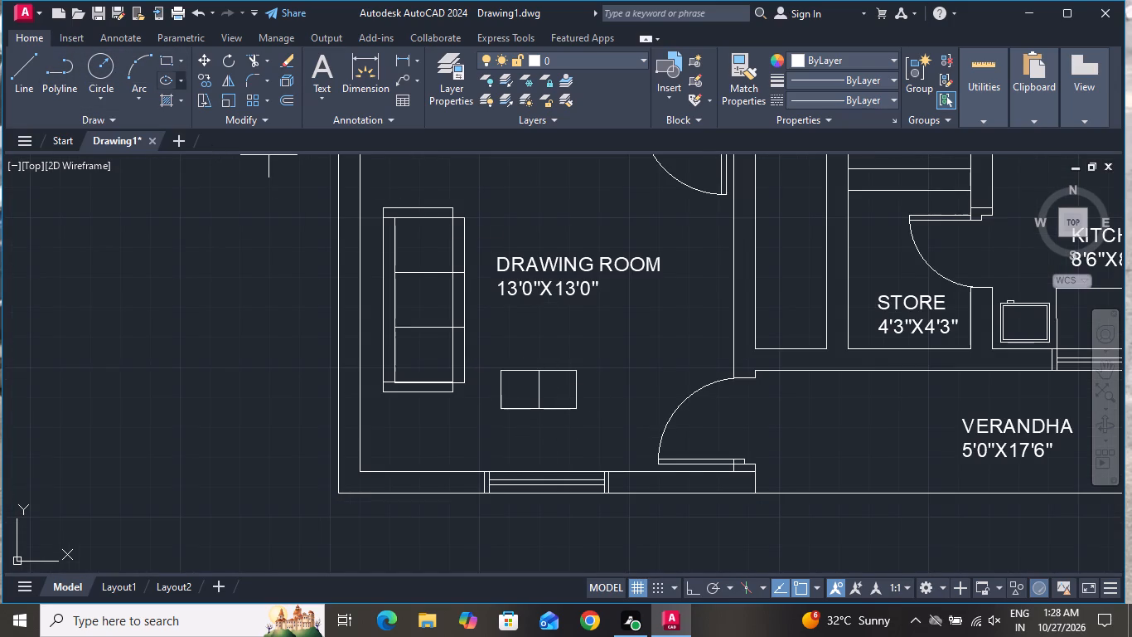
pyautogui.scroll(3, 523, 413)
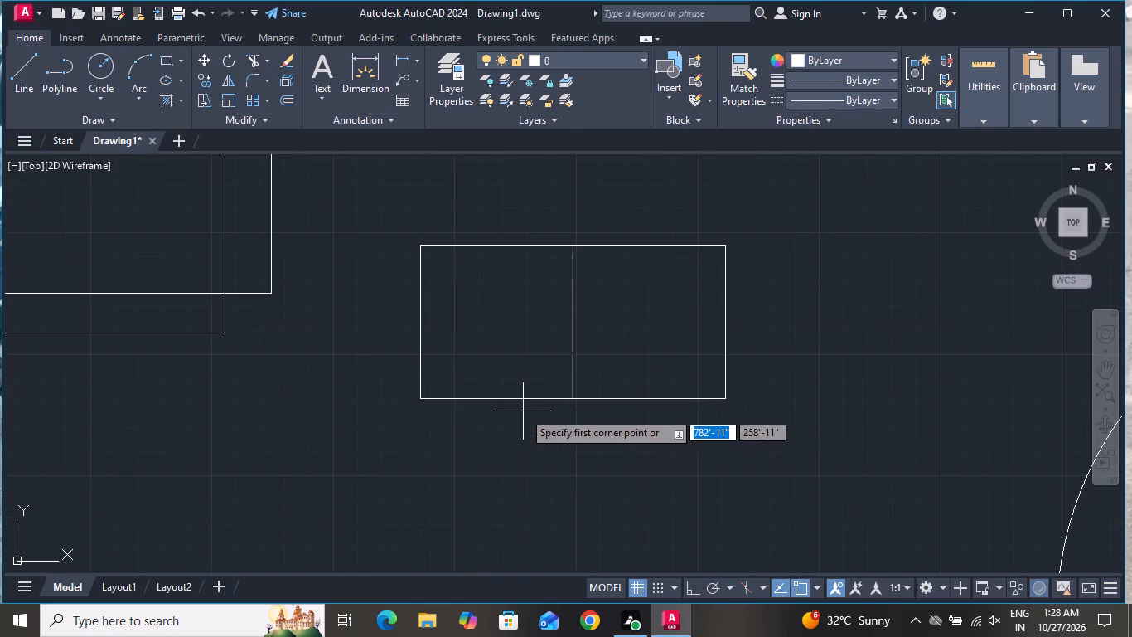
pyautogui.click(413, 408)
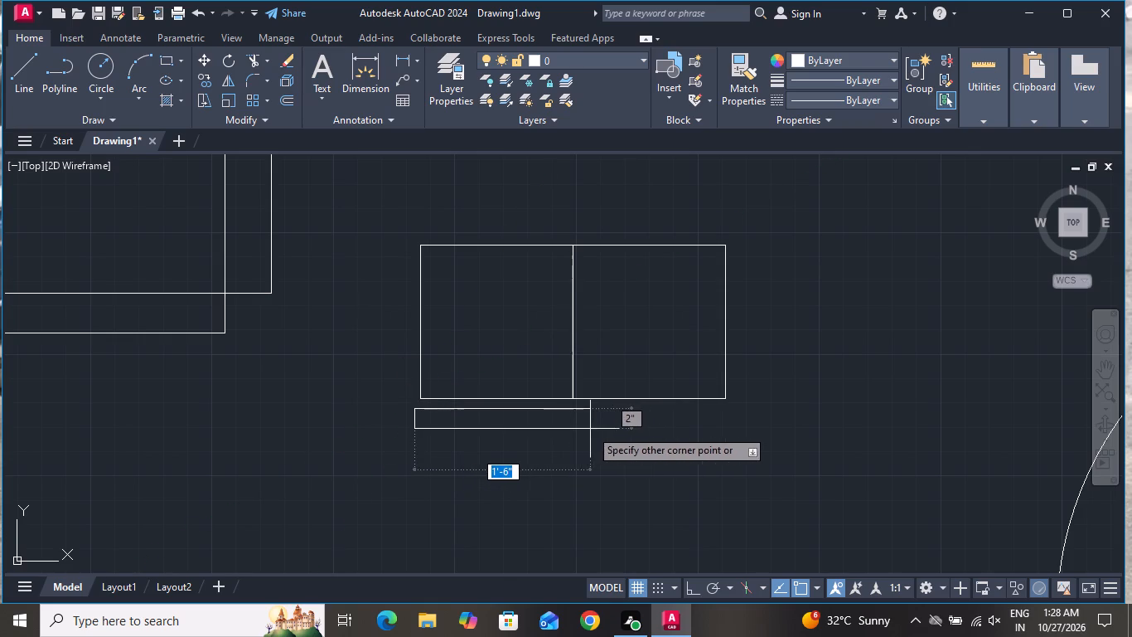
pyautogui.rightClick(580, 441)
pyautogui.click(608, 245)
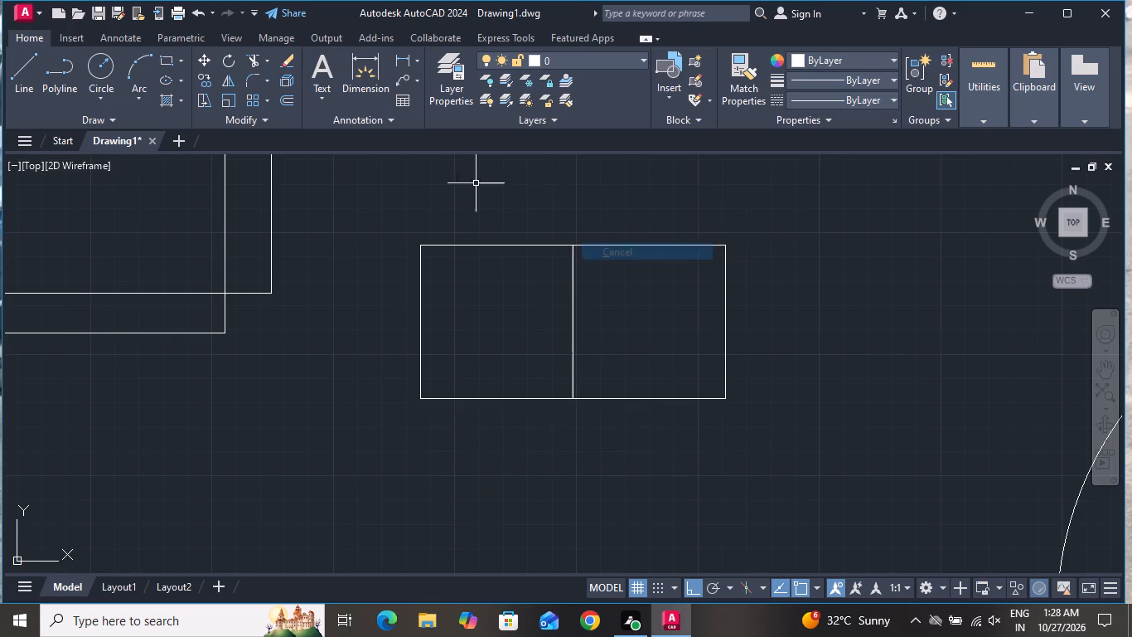
# Draw a backrest rectangle about 2'-7" by 3" along the full window-side edge of the two-seat sofa.
pyautogui.click(162, 60)
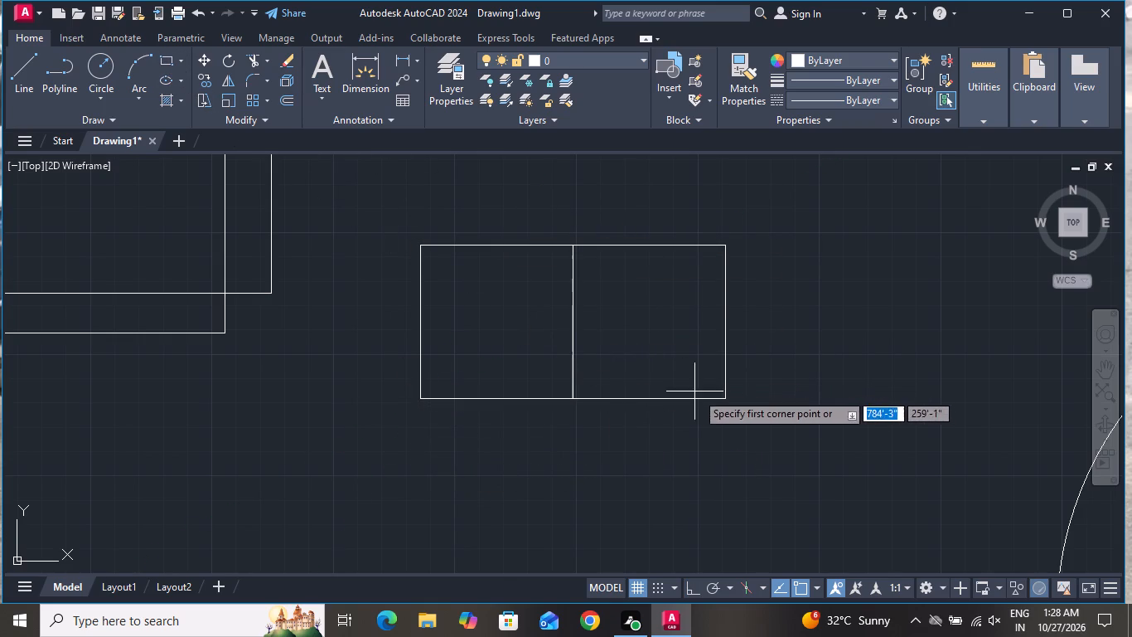
pyautogui.click(728, 397)
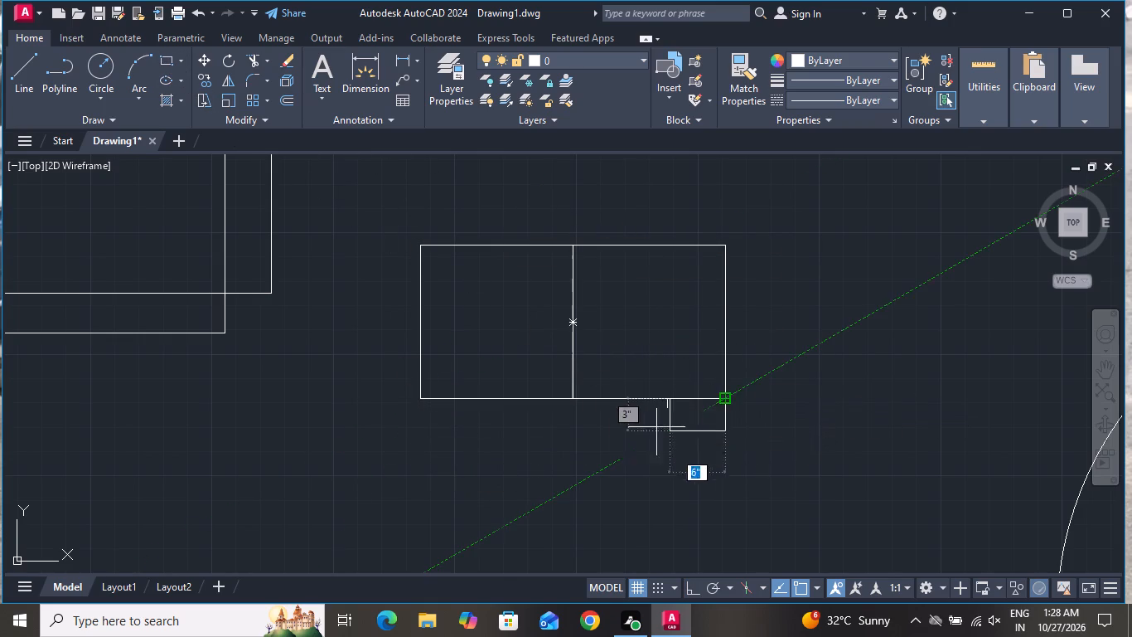
pyautogui.click(421, 431)
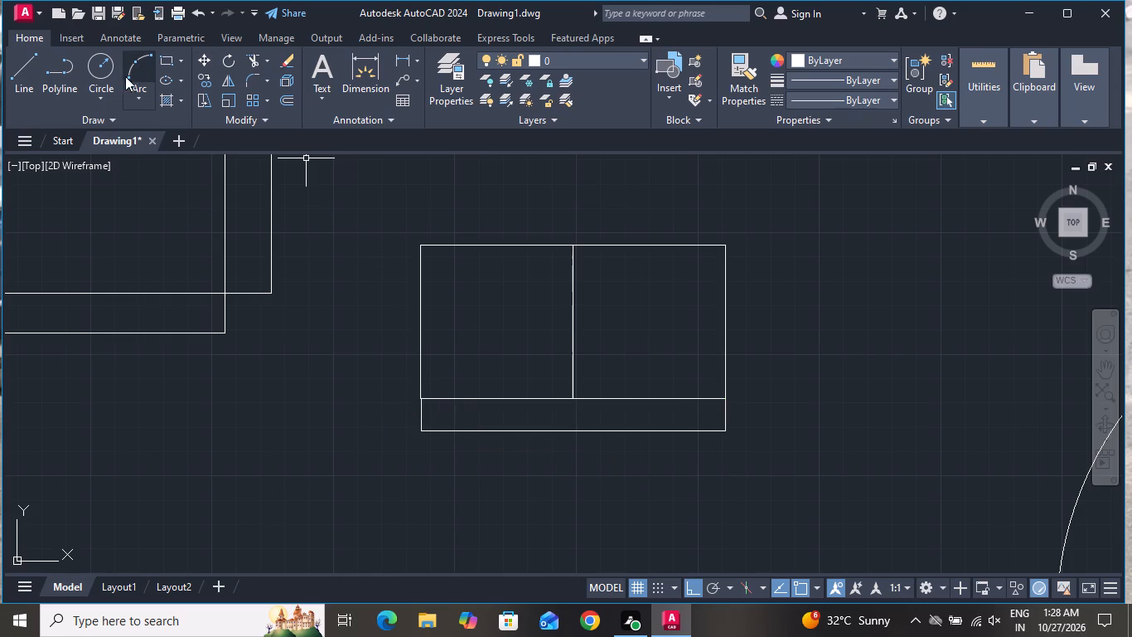
# Draw an armrest about 3" by 1'-3" against the three-seat-sofa side of the two-seat sofa and copy it to the opposite end.
pyautogui.click(165, 56)
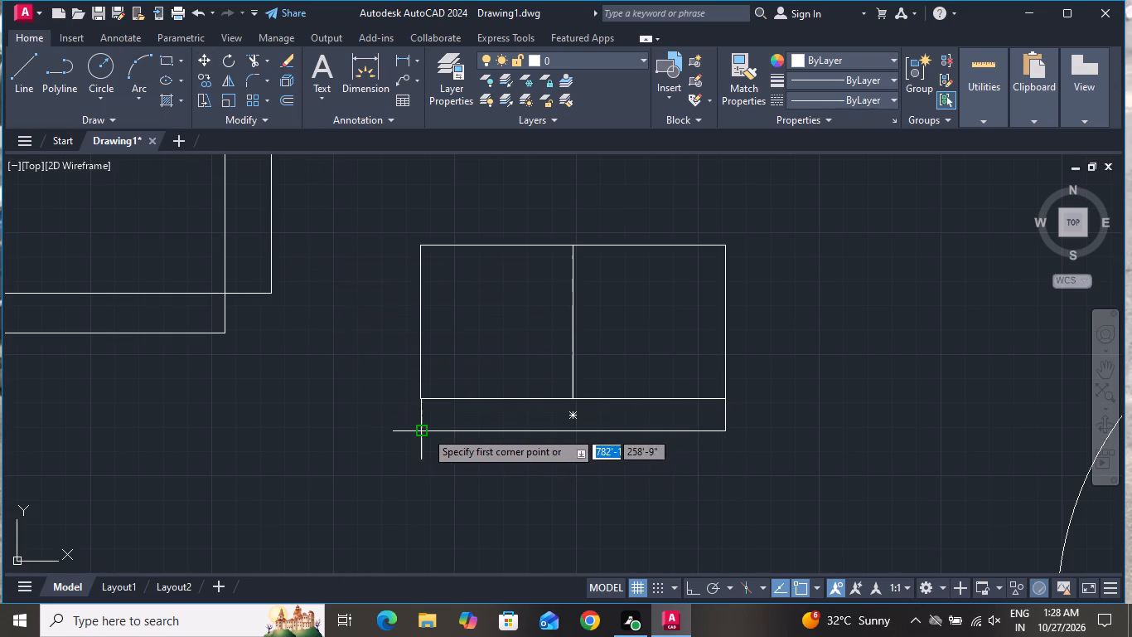
pyautogui.click(423, 432)
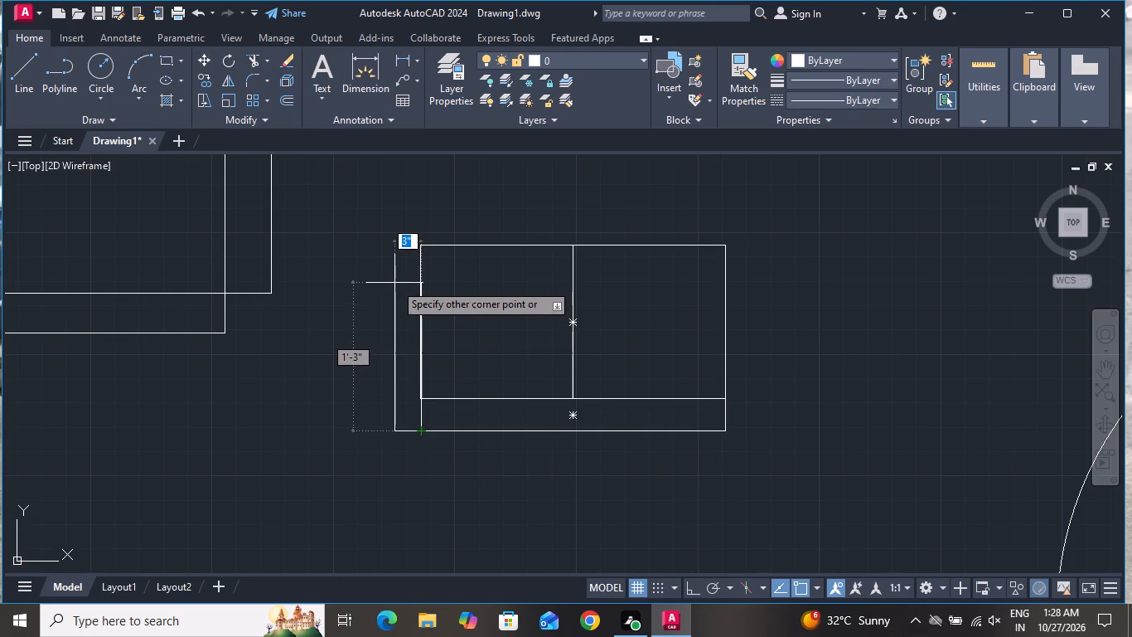
pyautogui.click(392, 279)
pyautogui.click(393, 284)
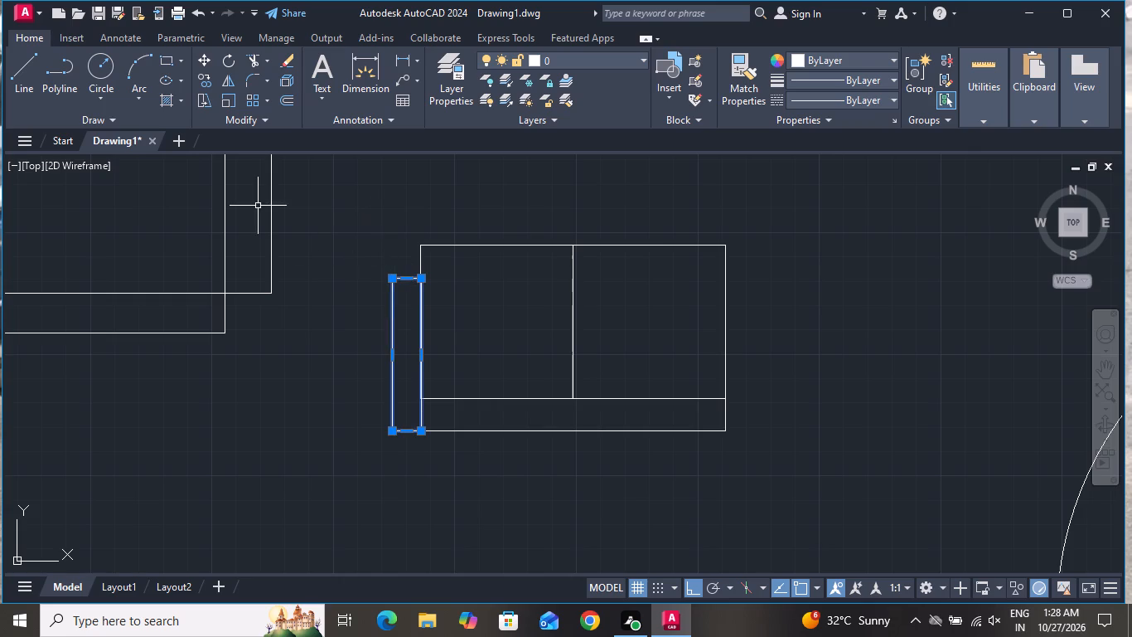
pyautogui.click(199, 81)
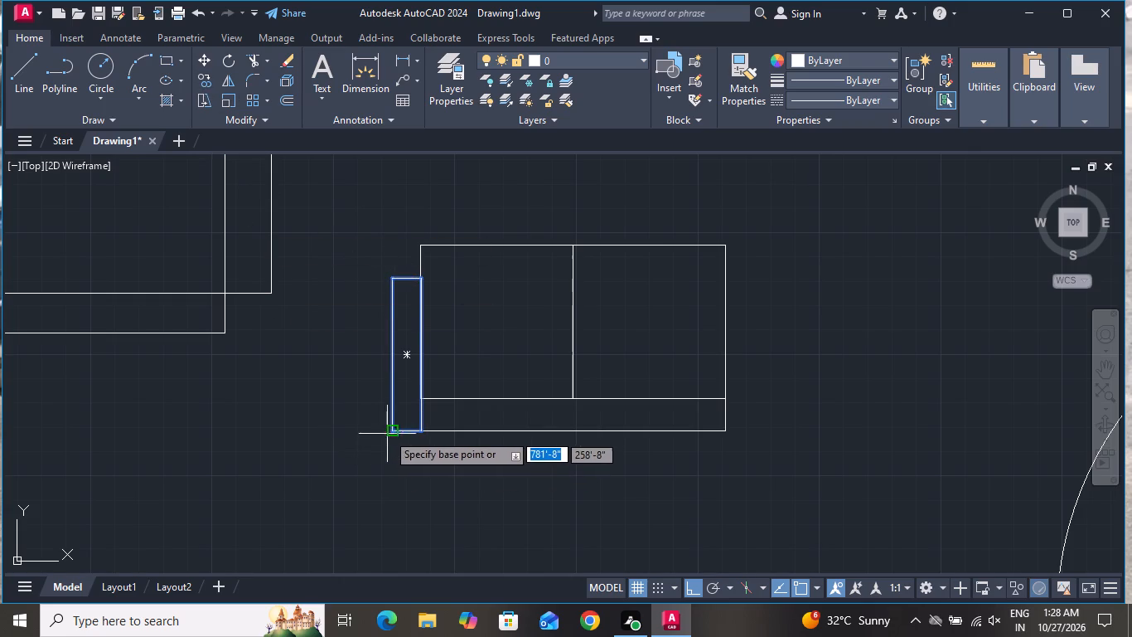
pyautogui.click(388, 432)
pyautogui.click(721, 434)
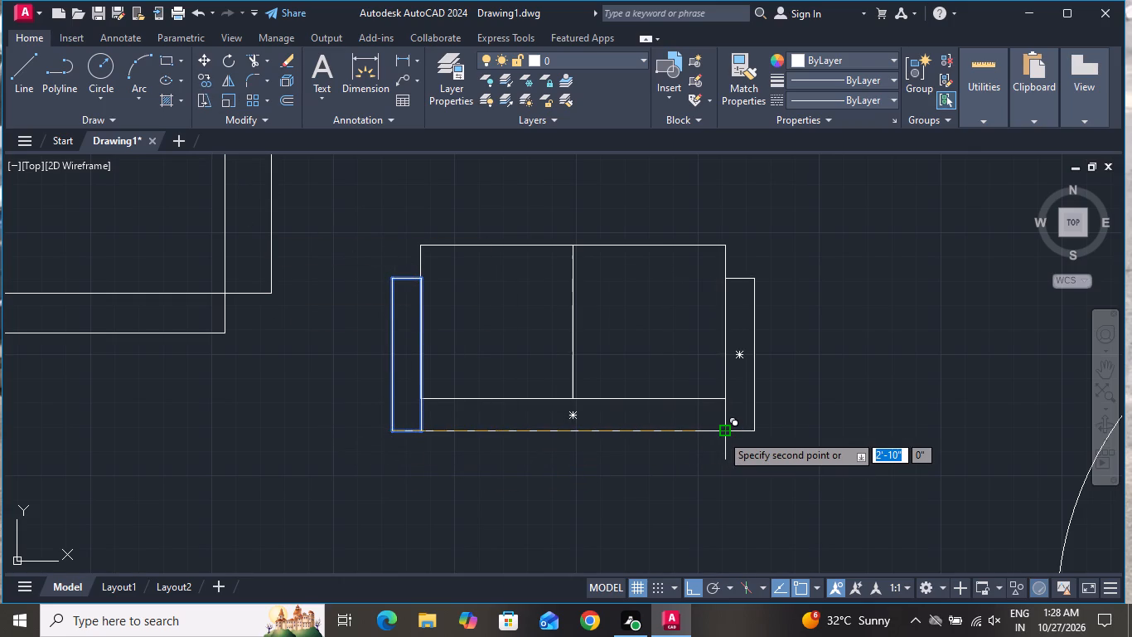
pyautogui.rightClick(721, 434)
pyautogui.click(781, 224)
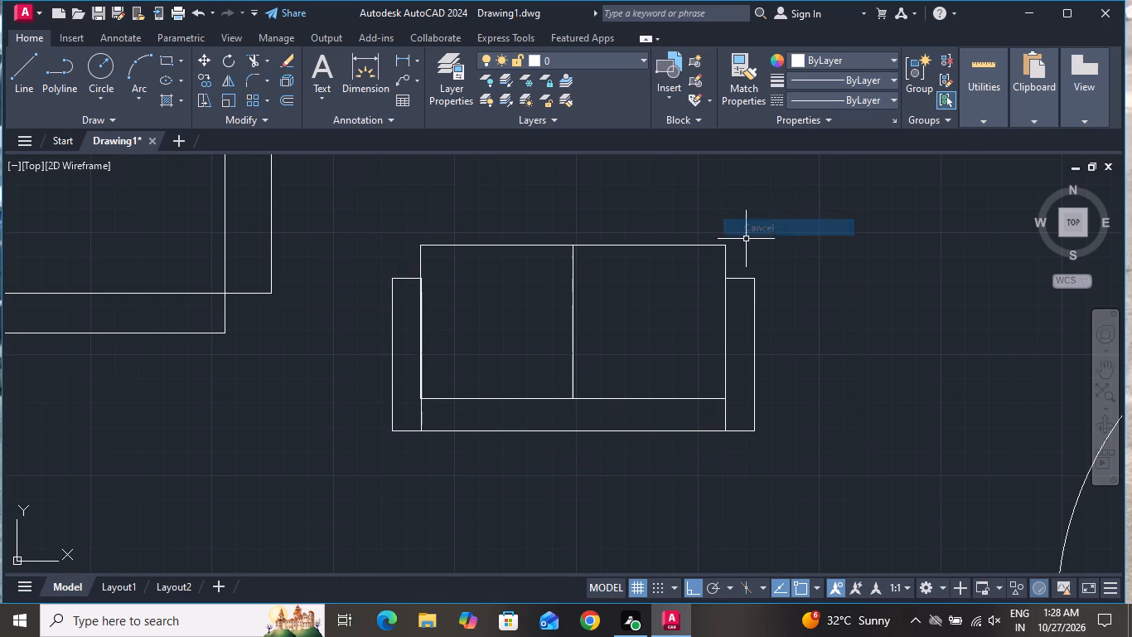
# Draw a horizontal line about 2'-7" long across both seats of the two-seat sofa, just inside its front edge.
pyautogui.click(23, 63)
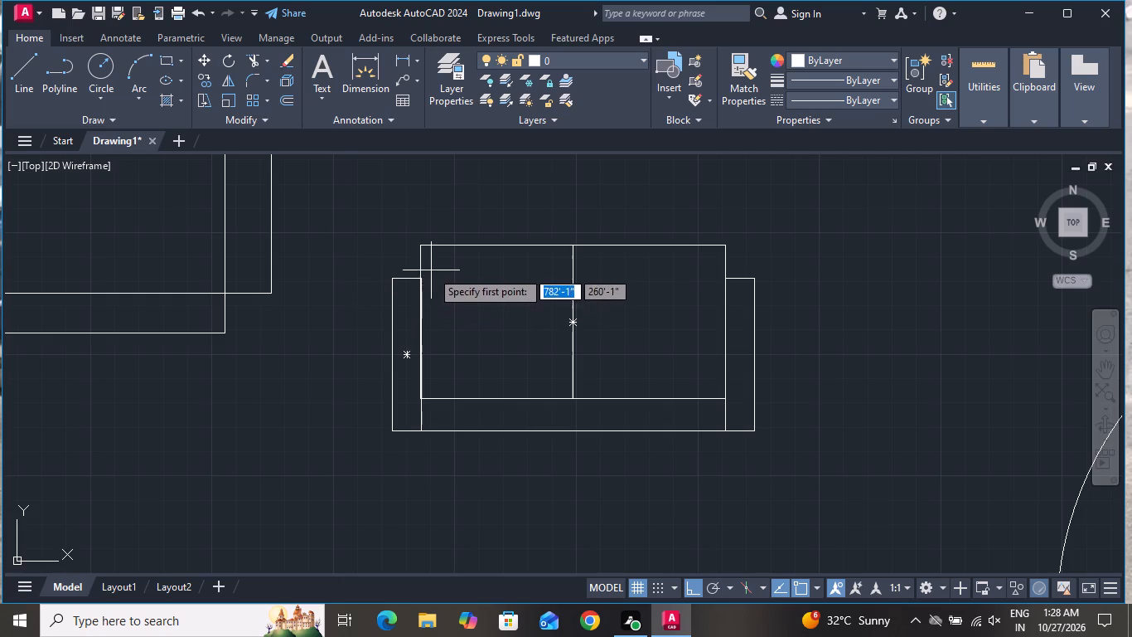
pyautogui.click(421, 267)
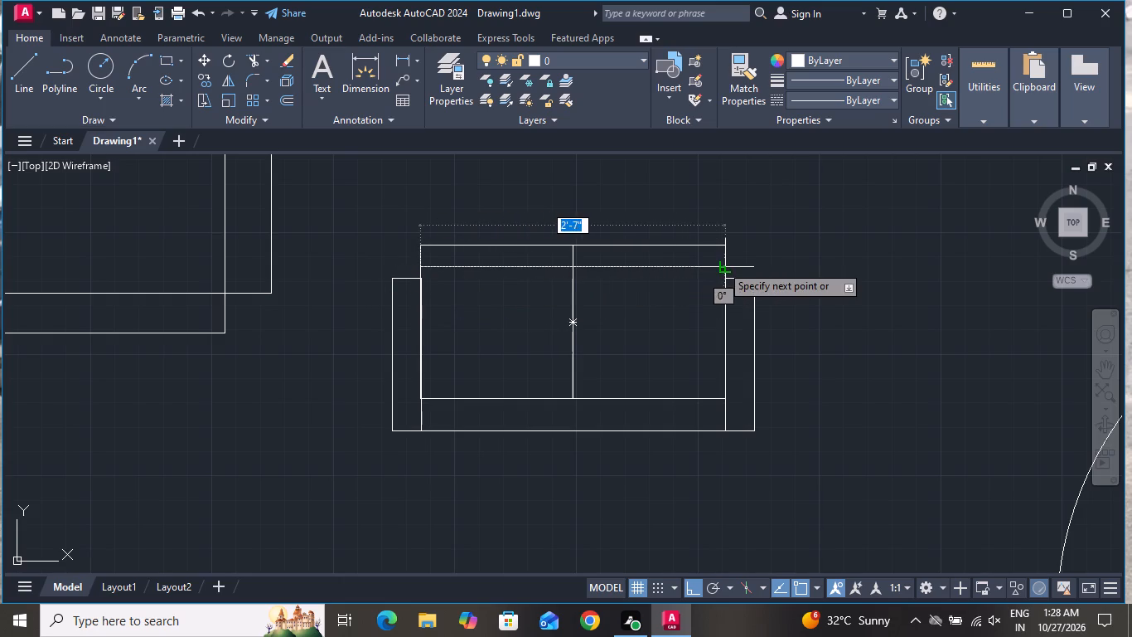
pyautogui.click(721, 265)
pyautogui.rightClick(723, 263)
pyautogui.click(738, 283)
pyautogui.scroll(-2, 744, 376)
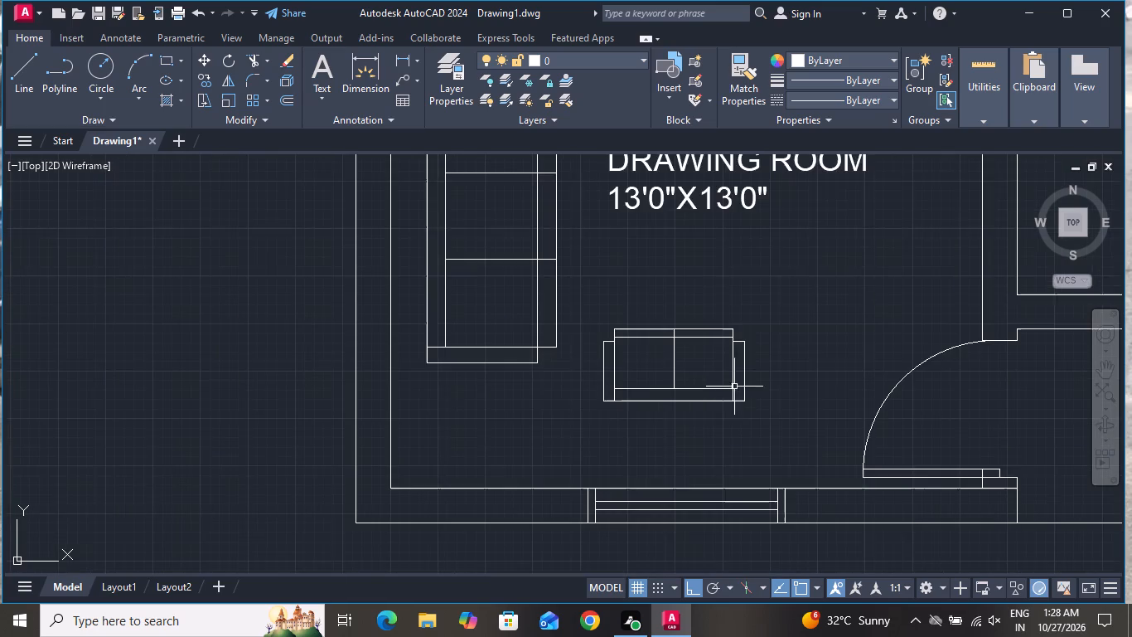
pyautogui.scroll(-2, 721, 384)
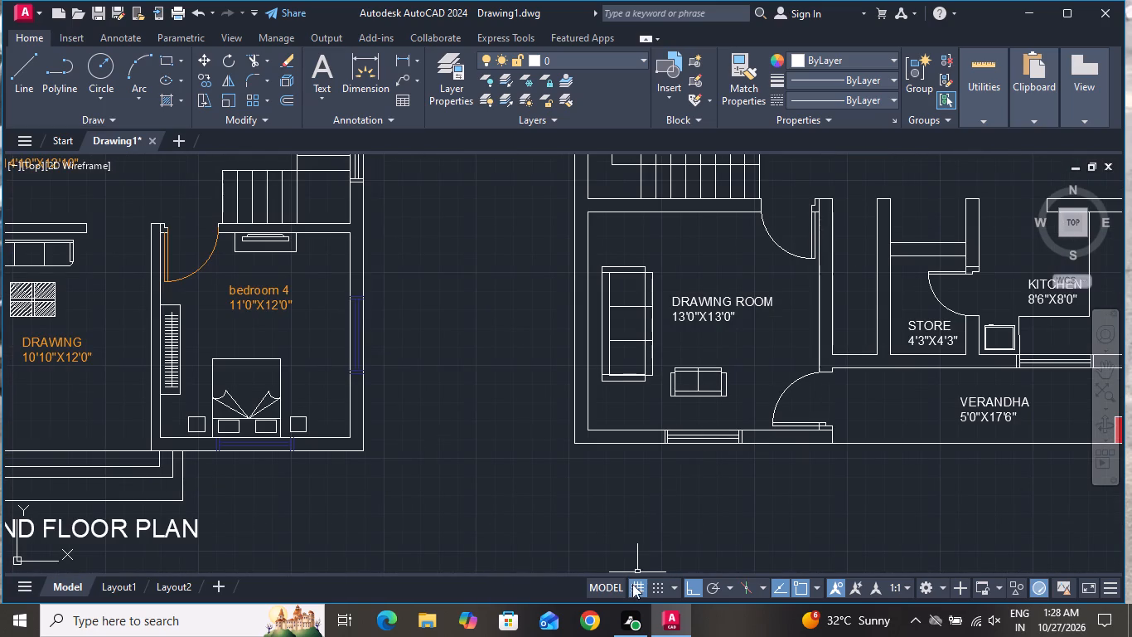
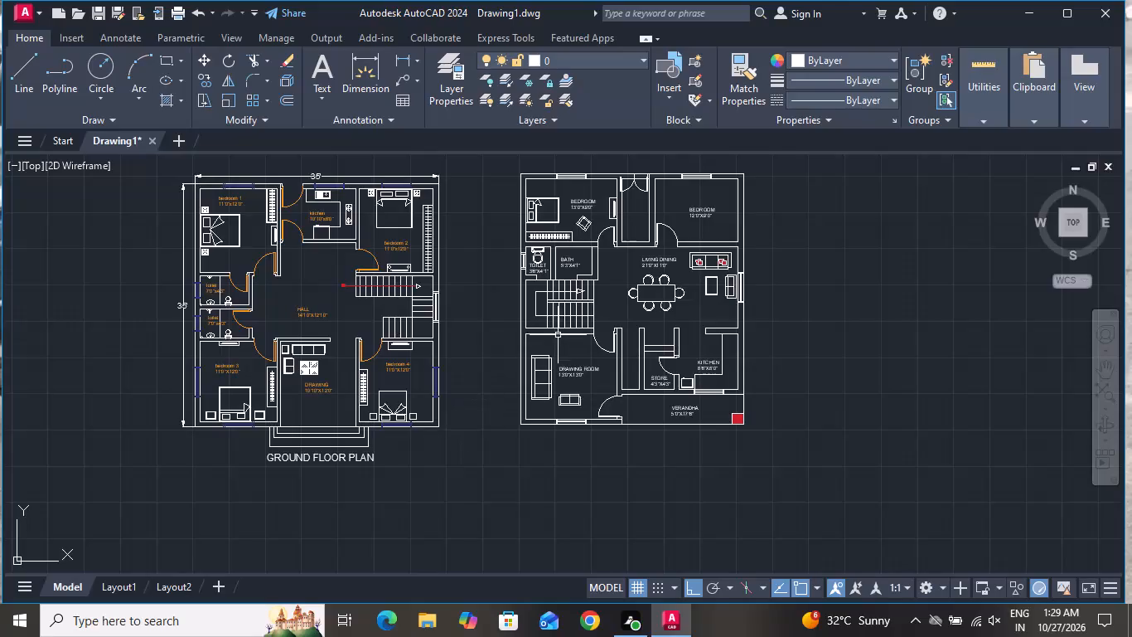
# Move the DRAWING ROOM label straight up, closer to the stair-side wall, clearing the middle of the room.
pyautogui.scroll(2, 557, 342)
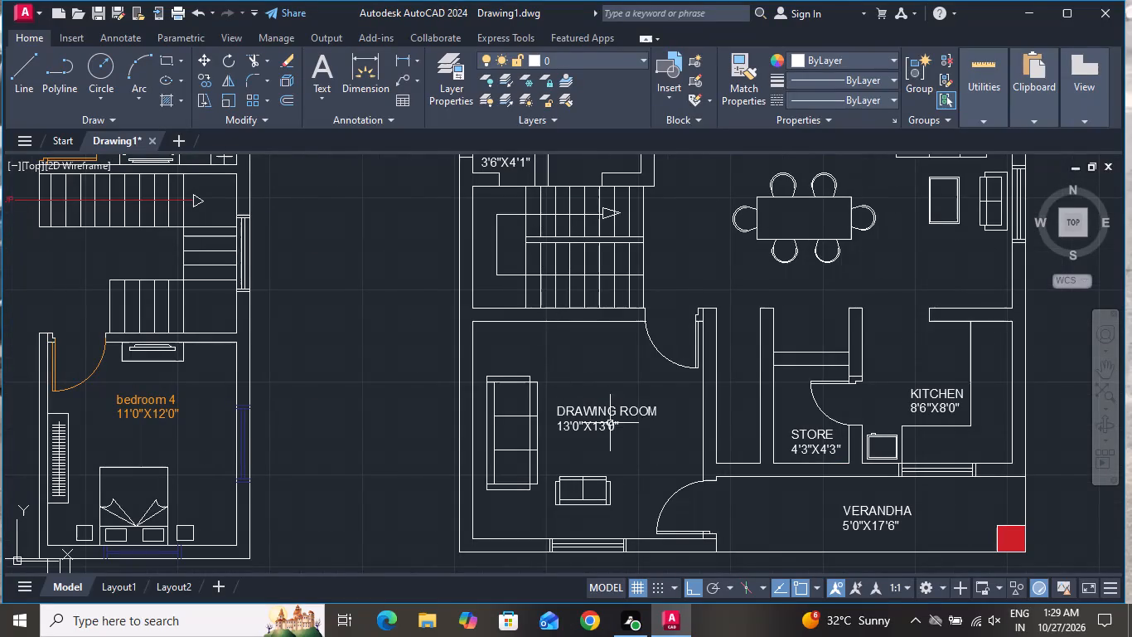
pyautogui.click(610, 421)
pyautogui.click(207, 64)
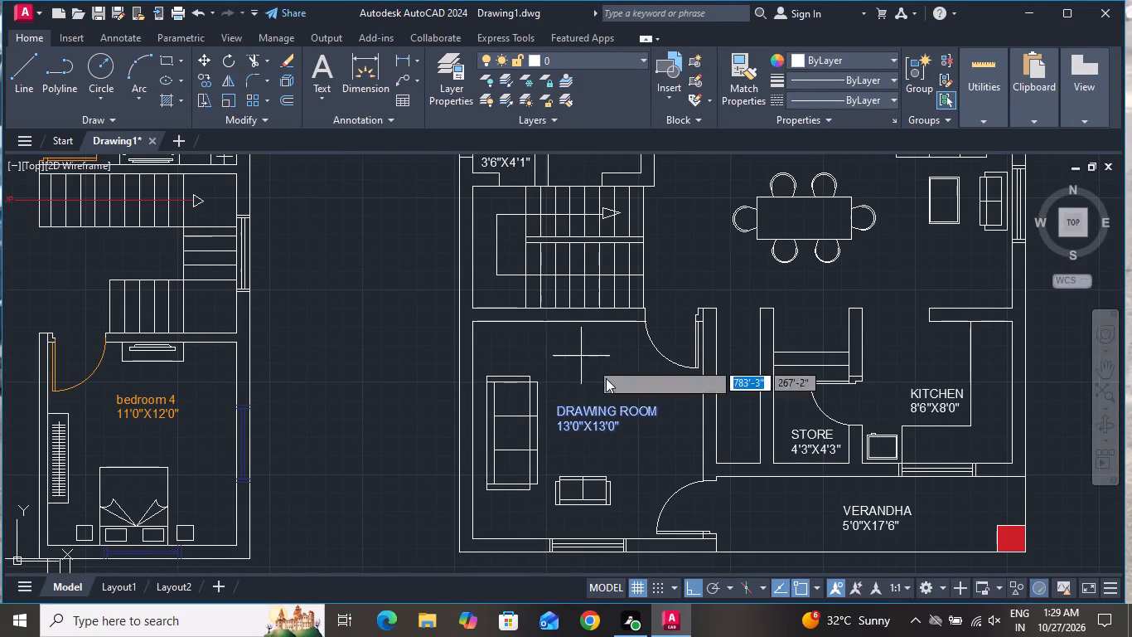
pyautogui.click(605, 416)
pyautogui.click(583, 353)
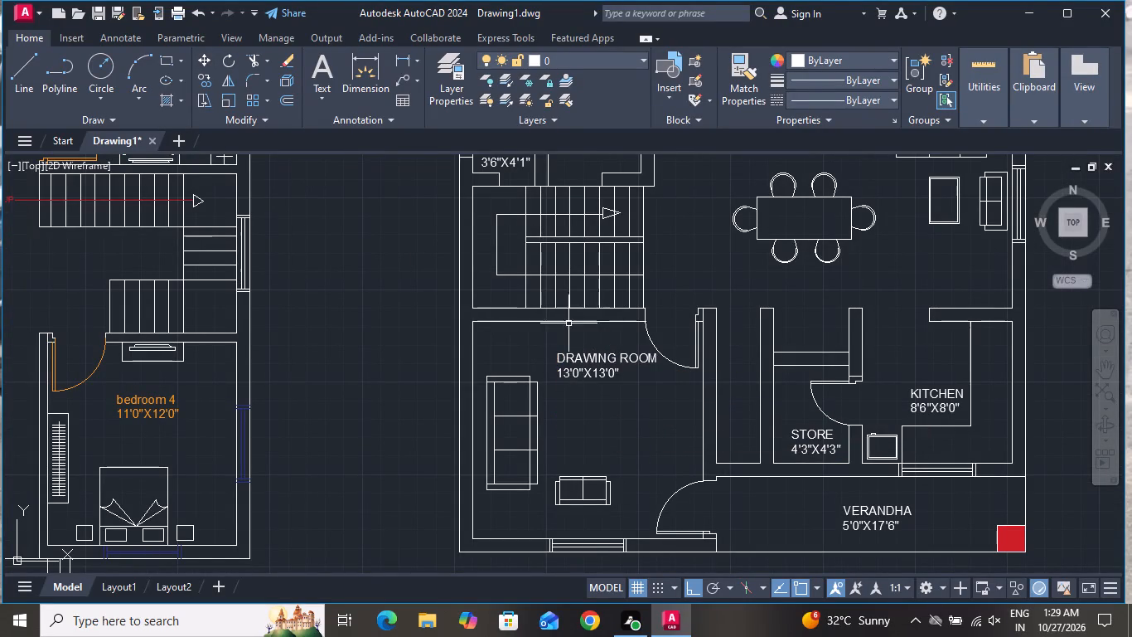
# Draw a coffee table rectangle about 1'-9" by 2'-8" in the drawing room, in front of the three-seat sofa.
pyautogui.click(166, 63)
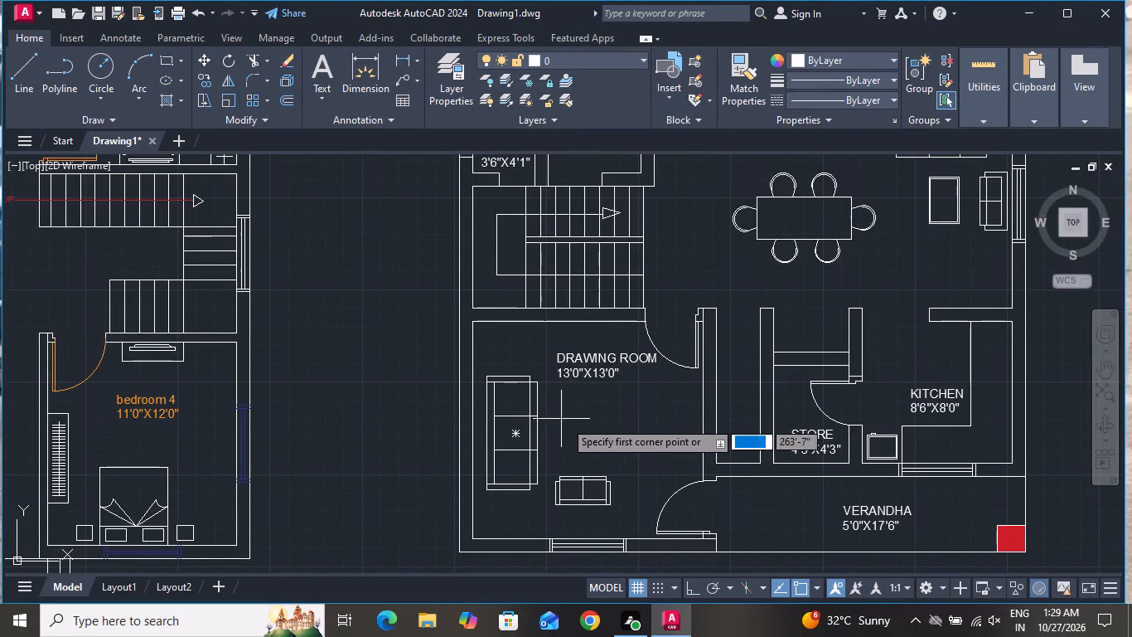
pyautogui.scroll(1, 568, 422)
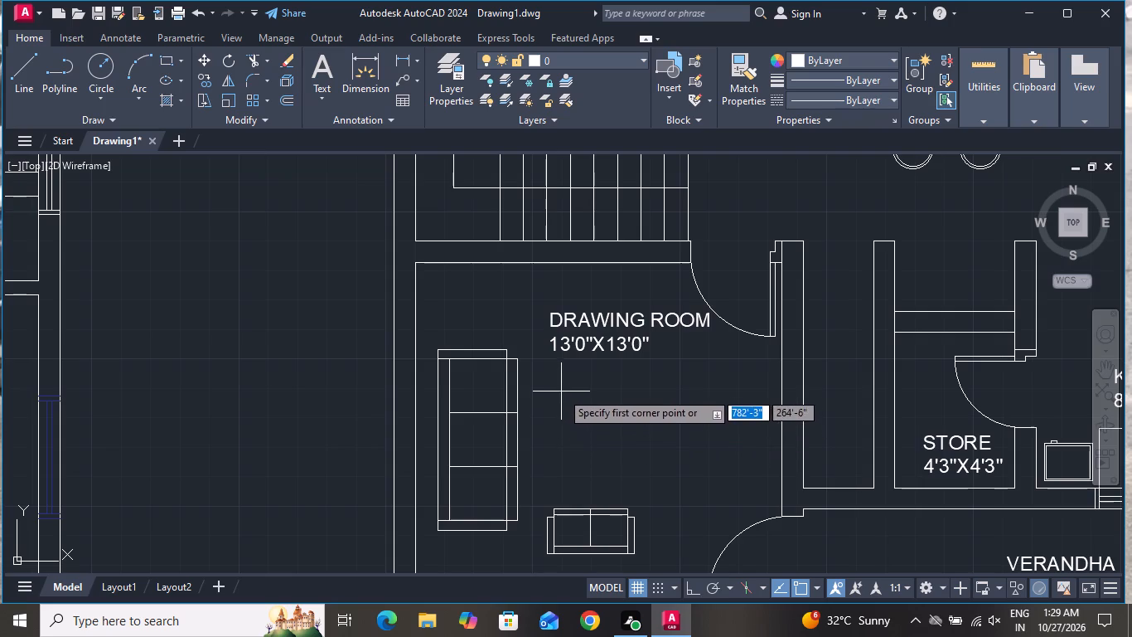
pyautogui.click(561, 391)
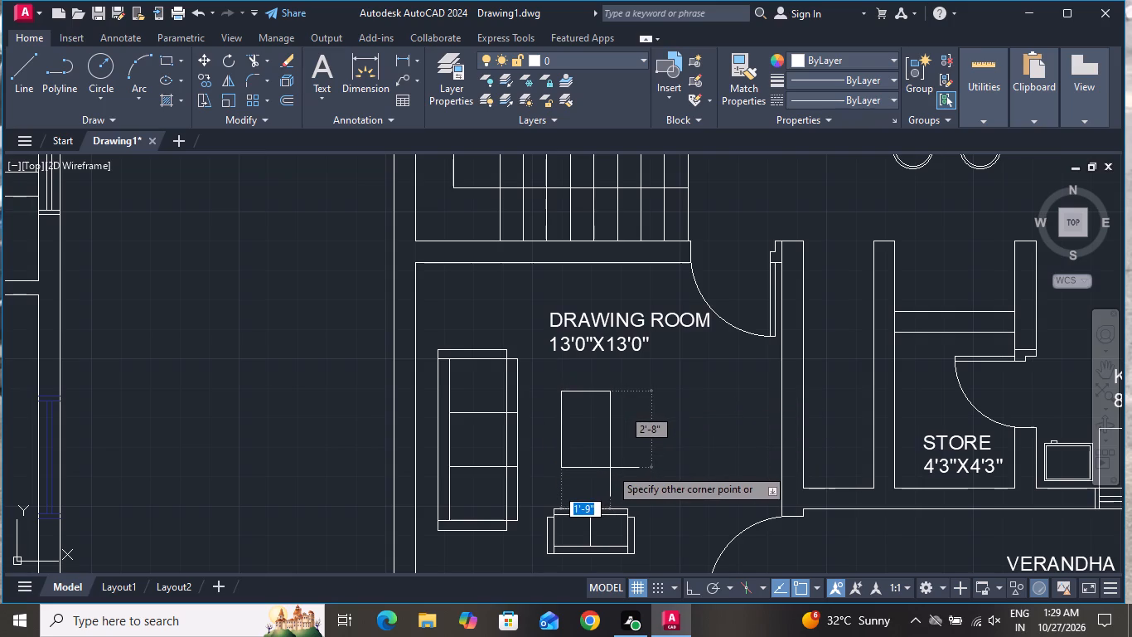
pyautogui.click(612, 465)
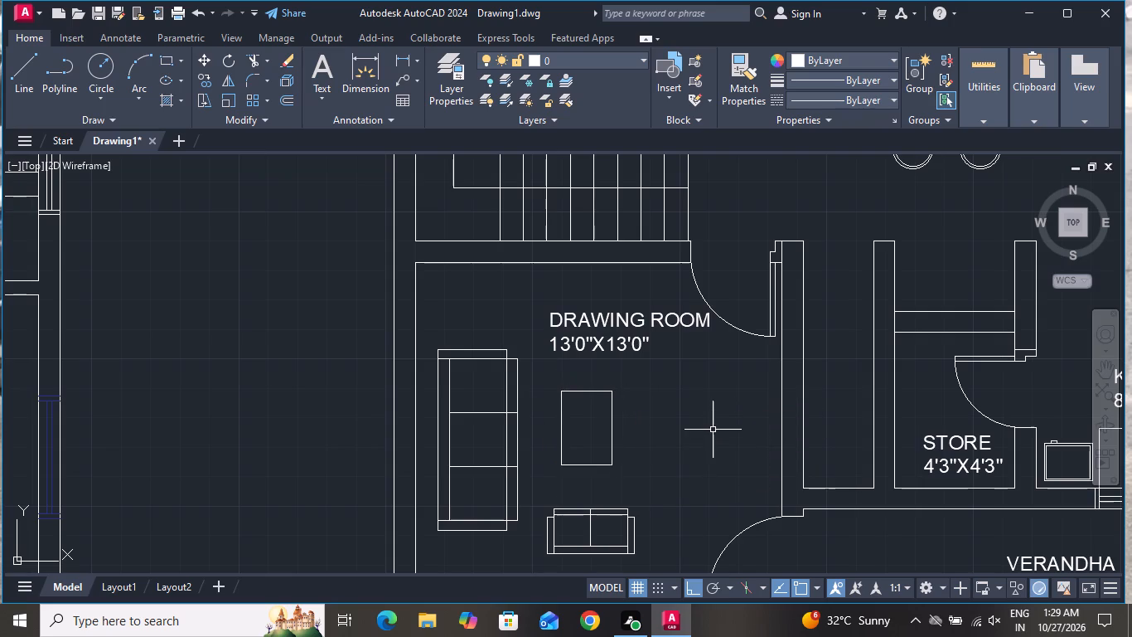
# Offset the drawing room coffee table's outline 1" inward.
pyautogui.write('o 1')
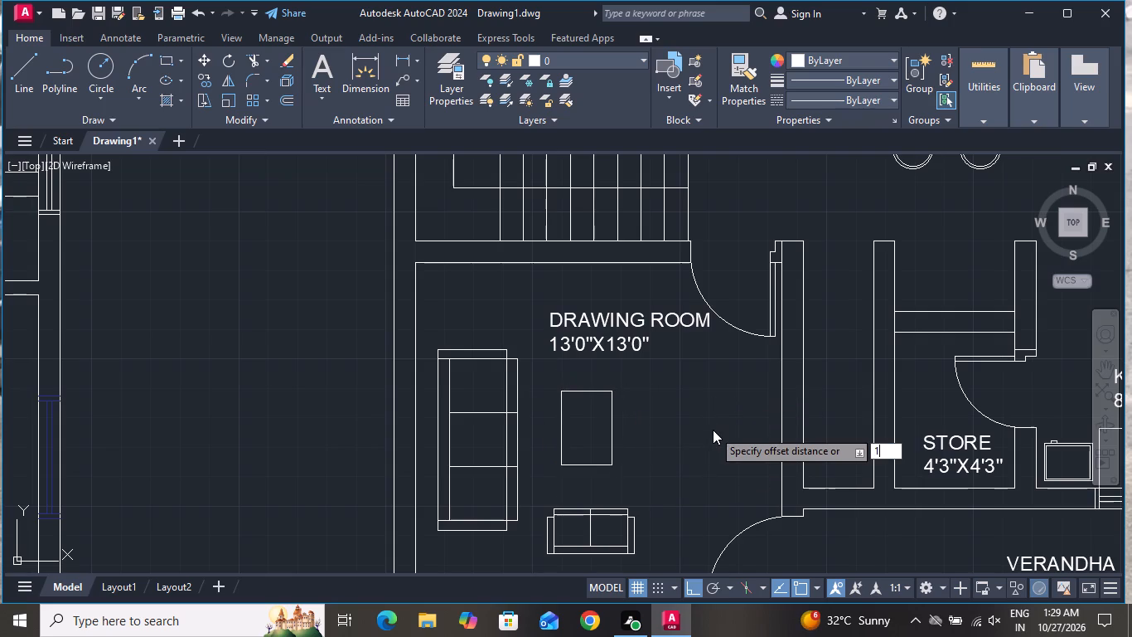
pyautogui.hotkey('shift', '"')
pyautogui.press('Return')
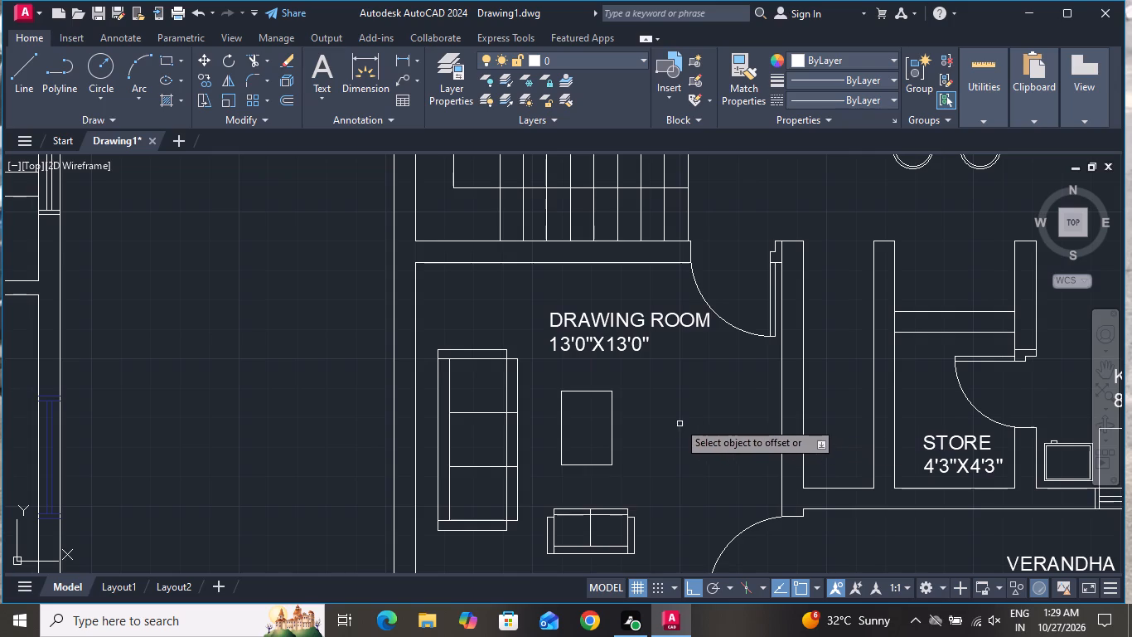
pyautogui.click(611, 430)
pyautogui.click(584, 430)
pyautogui.rightClick(582, 426)
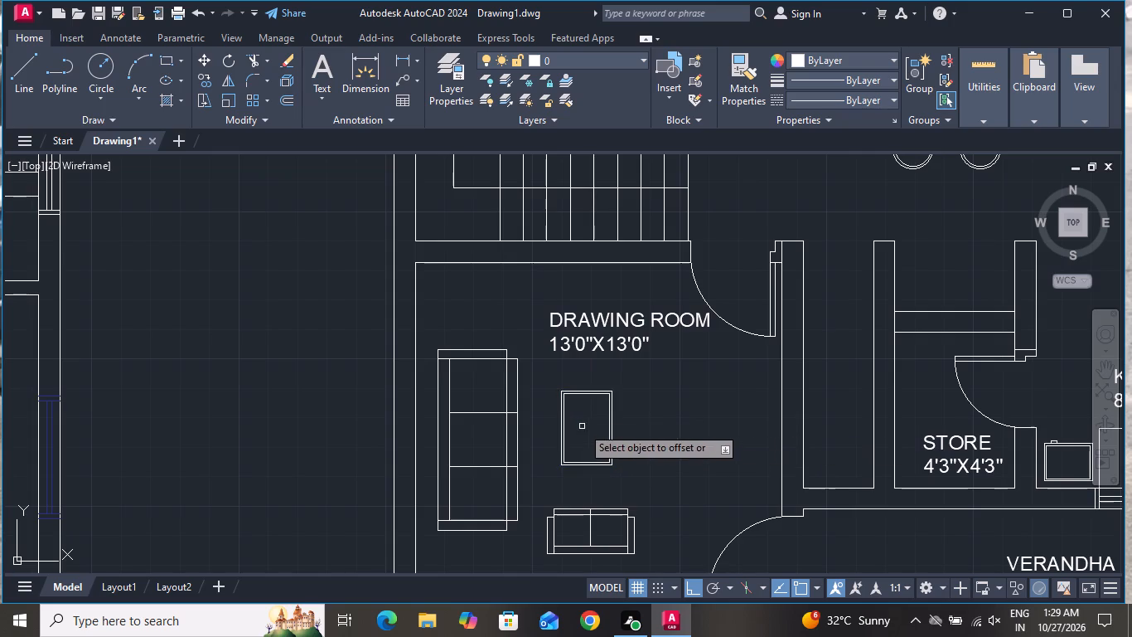
pyautogui.click(592, 446)
pyautogui.scroll(-1, 593, 445)
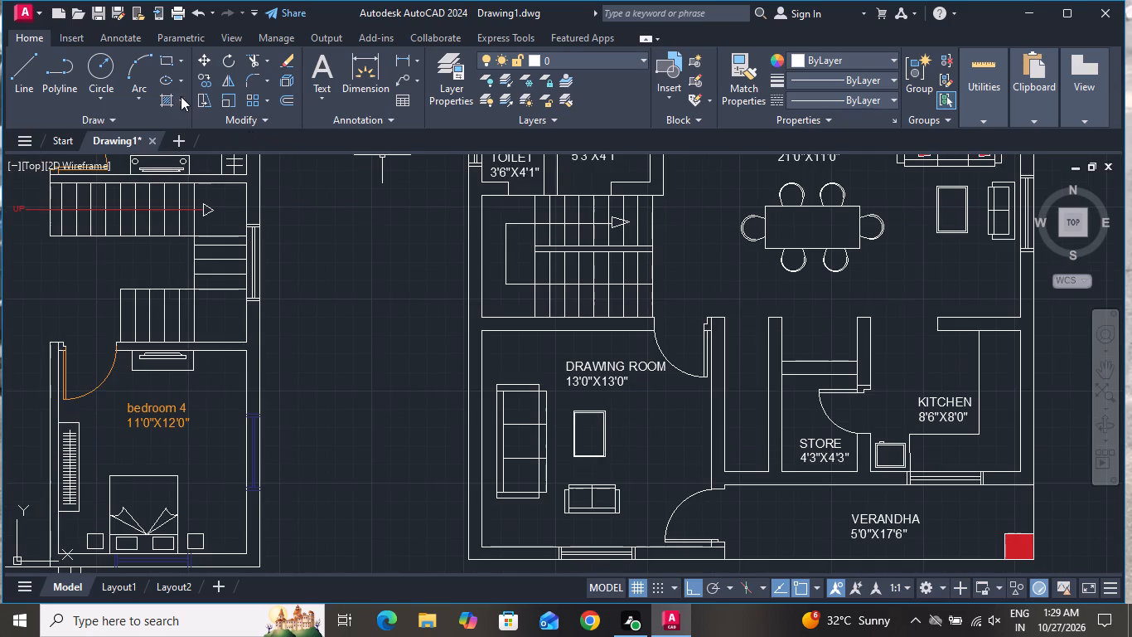
# Draw a small chair rectangle about 1'-7" deep between the coffee table and the drawing room's store-side wall.
pyautogui.click(158, 61)
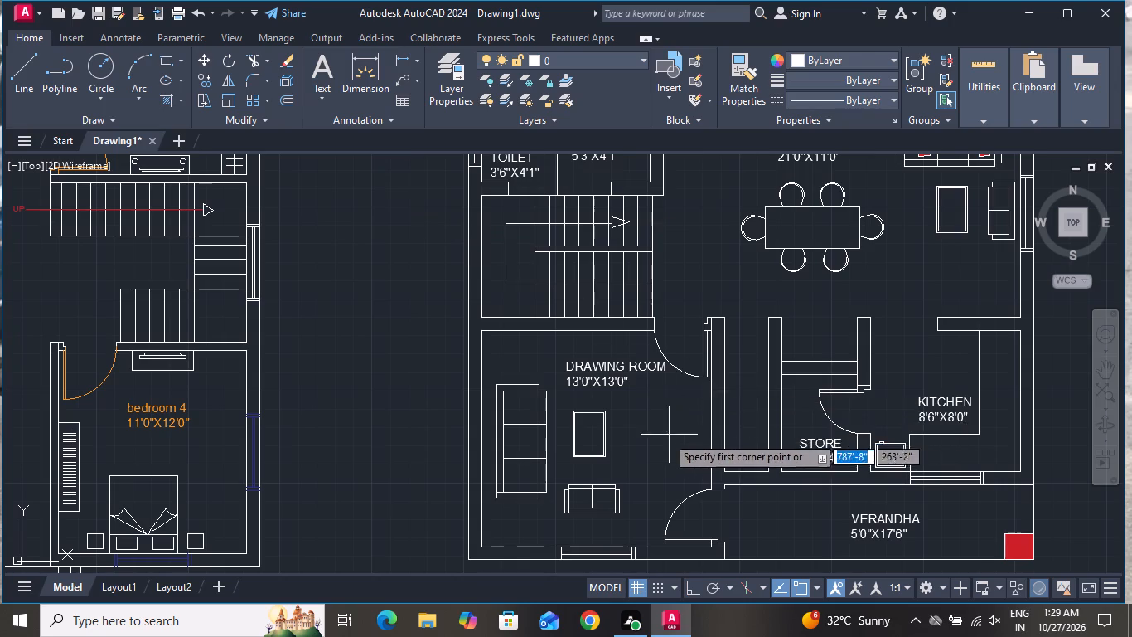
pyautogui.scroll(1, 660, 440)
pyautogui.click(627, 450)
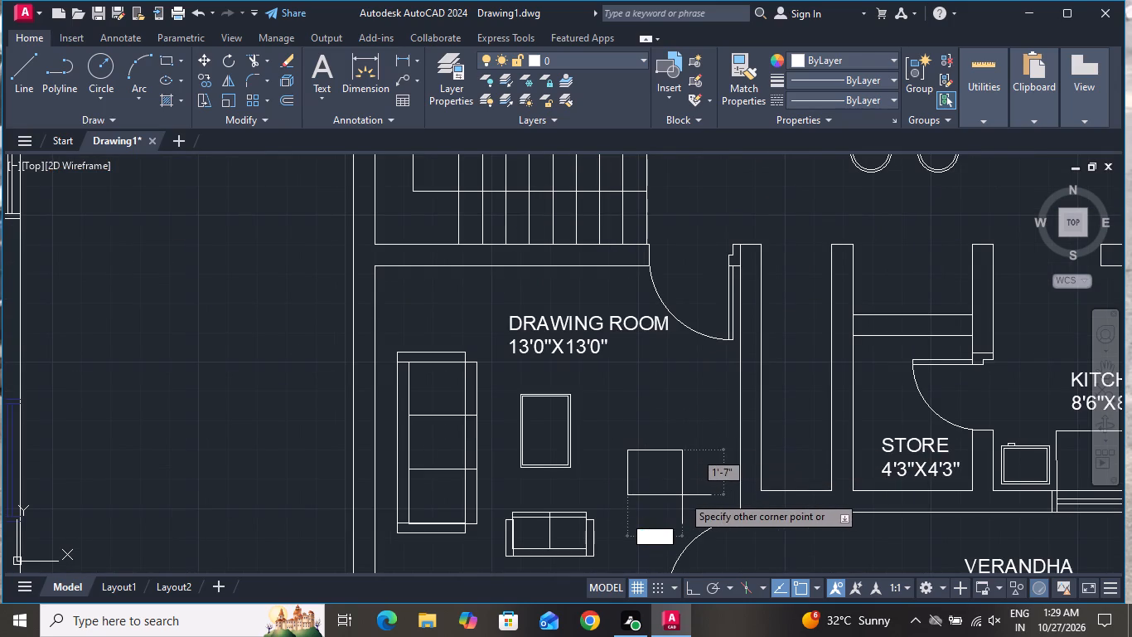
pyautogui.click(678, 495)
# Rotate the new chair rectangle slightly counterclockwise at a free angle, with Ortho off, so it sits tilted.
pyautogui.click(694, 430)
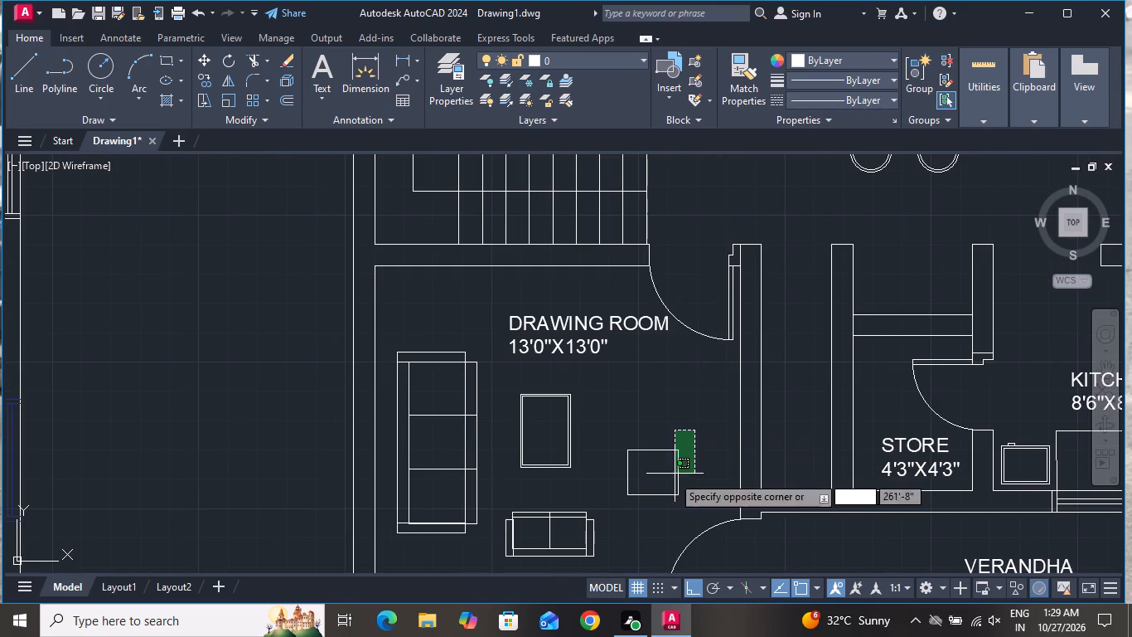
pyautogui.click(621, 506)
pyautogui.click(699, 596)
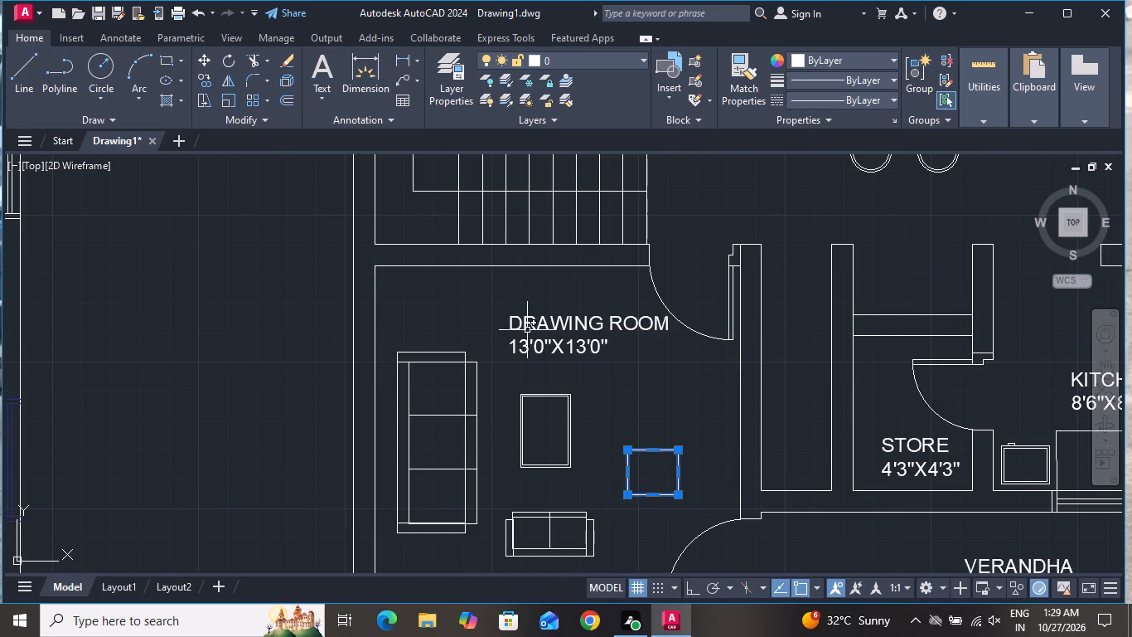
pyautogui.click(222, 59)
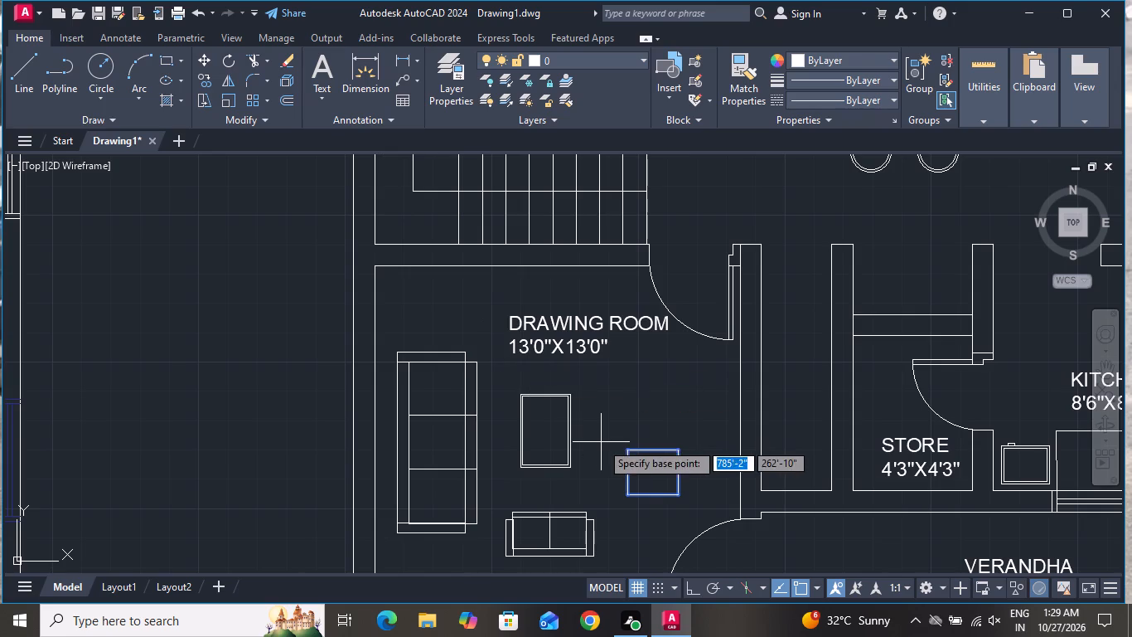
pyautogui.click(614, 442)
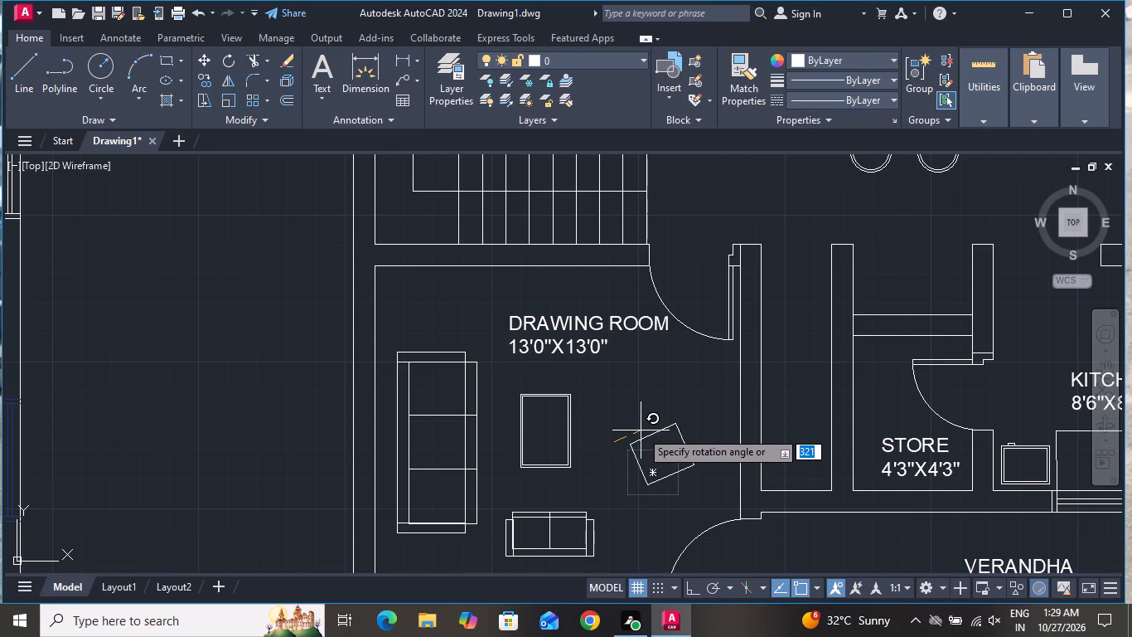
pyautogui.click(641, 430)
# Draw a line across the tilted chair, parallel to and just inside its edge facing the coffee table.
pyautogui.scroll(1, 719, 437)
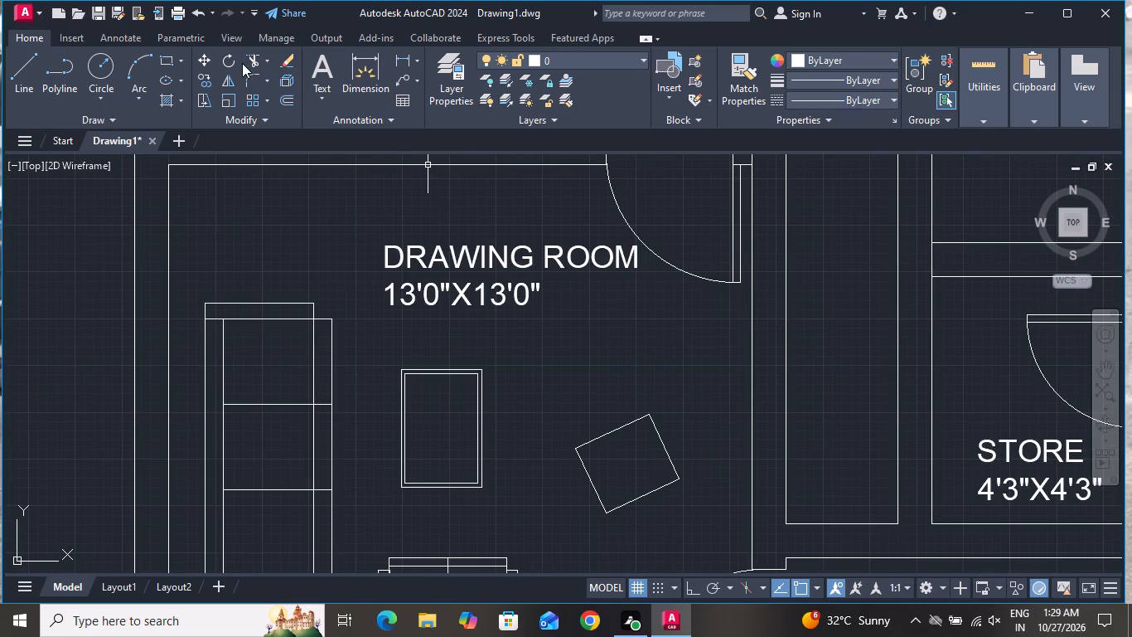
pyautogui.click(29, 66)
pyautogui.scroll(3, 643, 517)
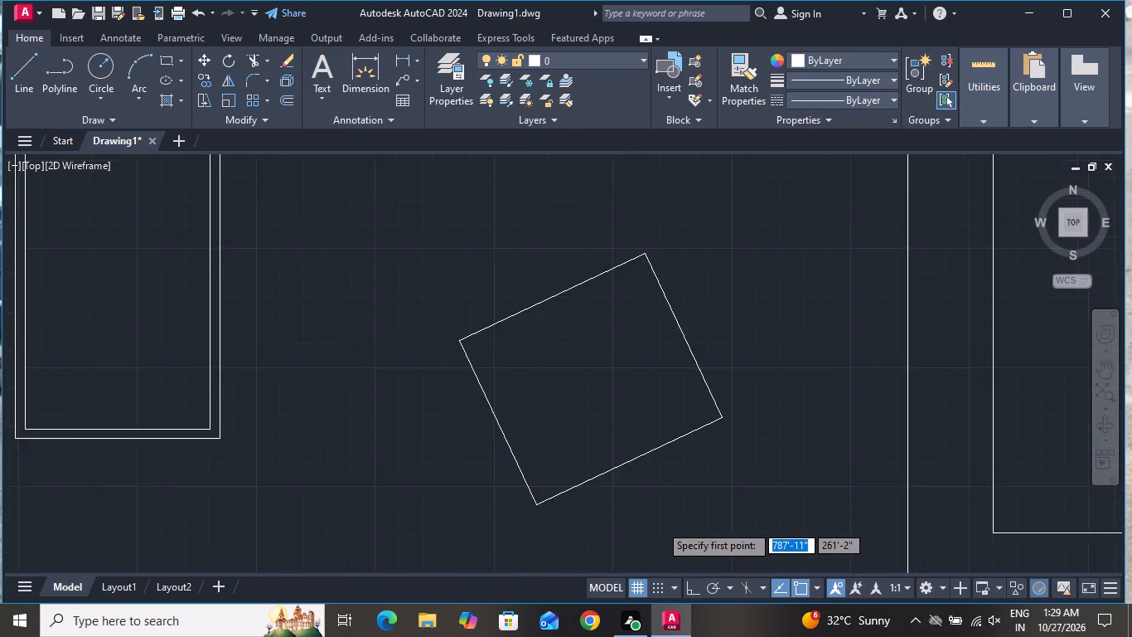
pyautogui.scroll(-1, 665, 529)
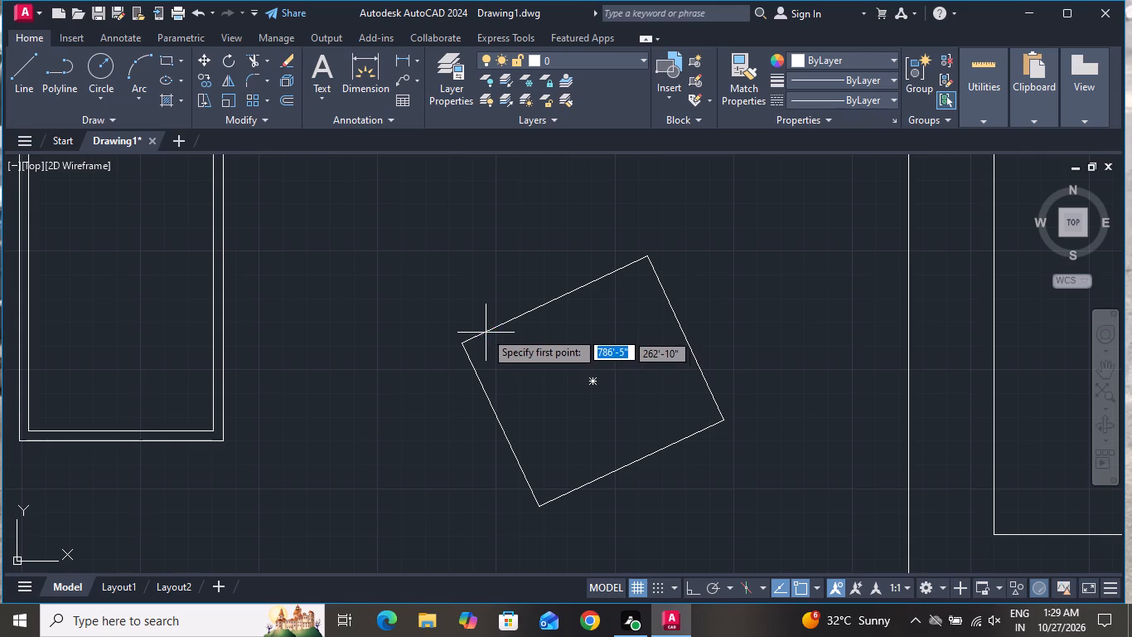
pyautogui.click(484, 332)
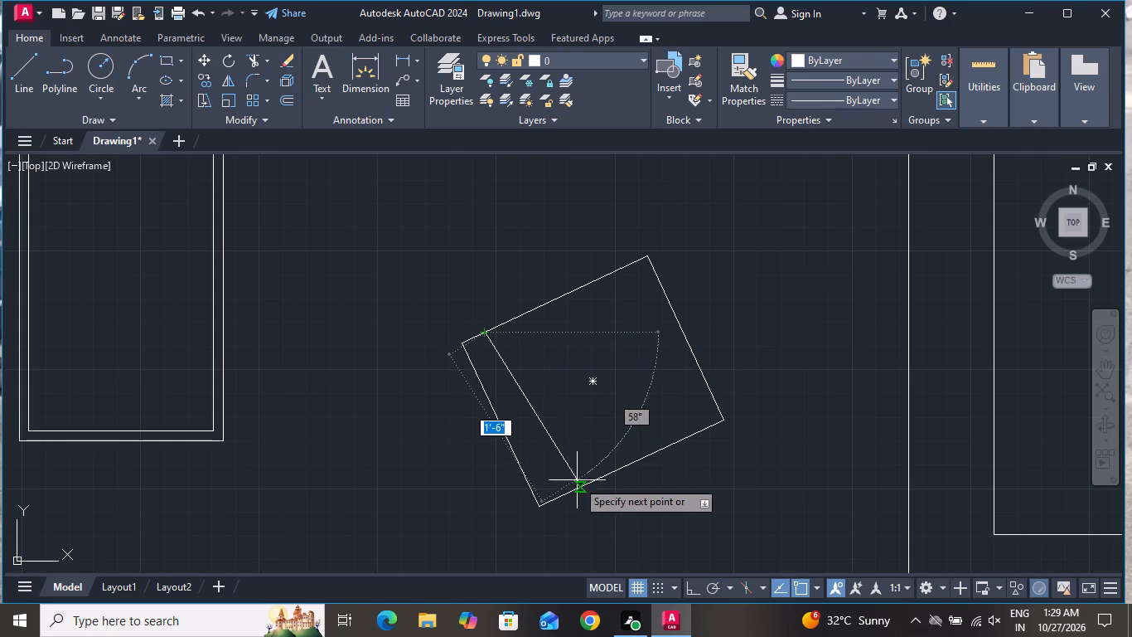
pyautogui.click(557, 493)
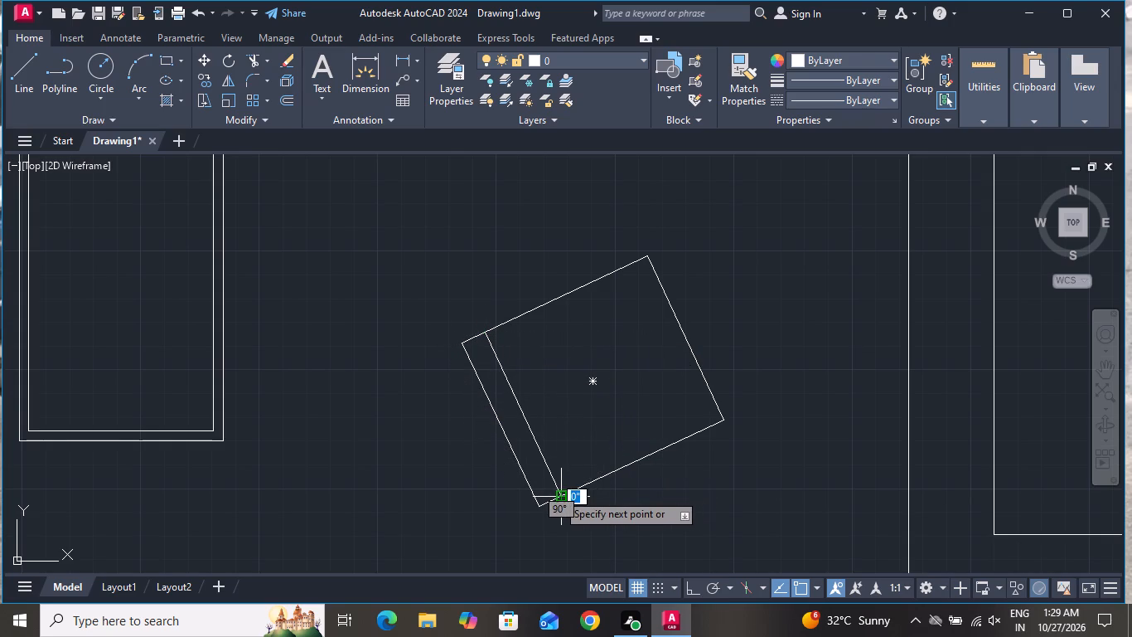
pyautogui.rightClick(564, 489)
pyautogui.click(585, 329)
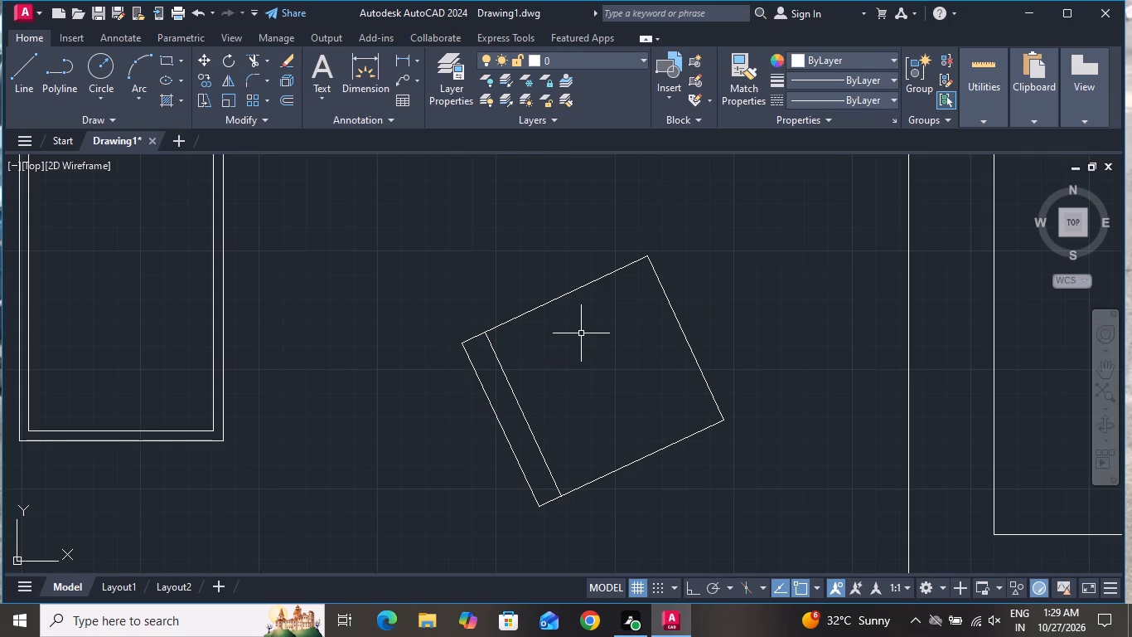
# Draw a line across the chair just inside its upper edge, parallel to it and reaching both adjacent sides.
pyautogui.click(32, 61)
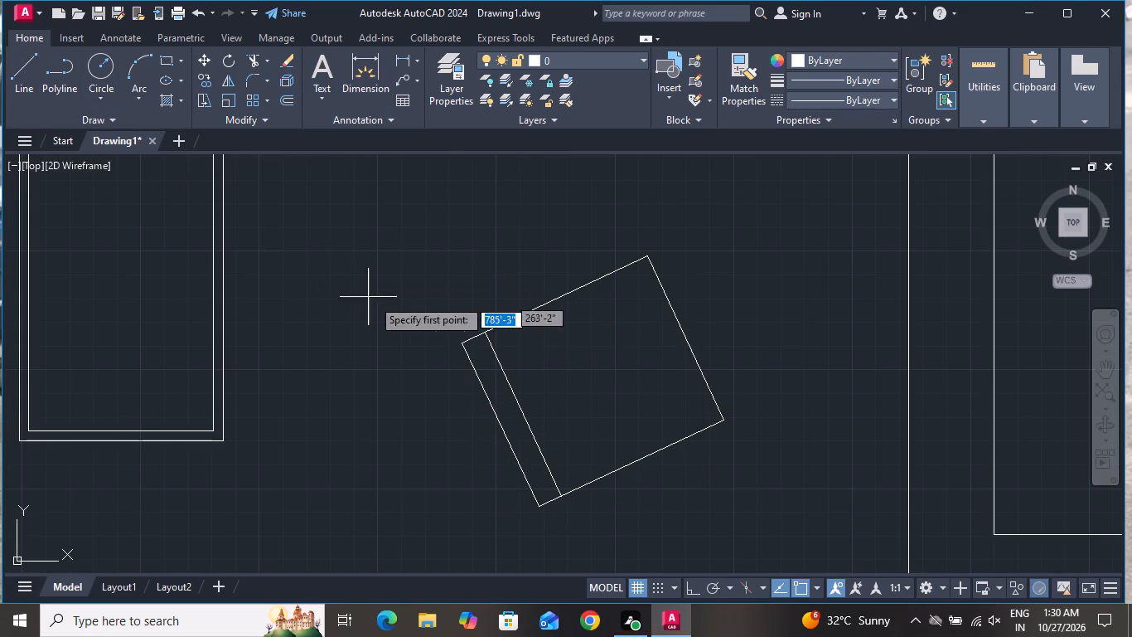
pyautogui.click(472, 372)
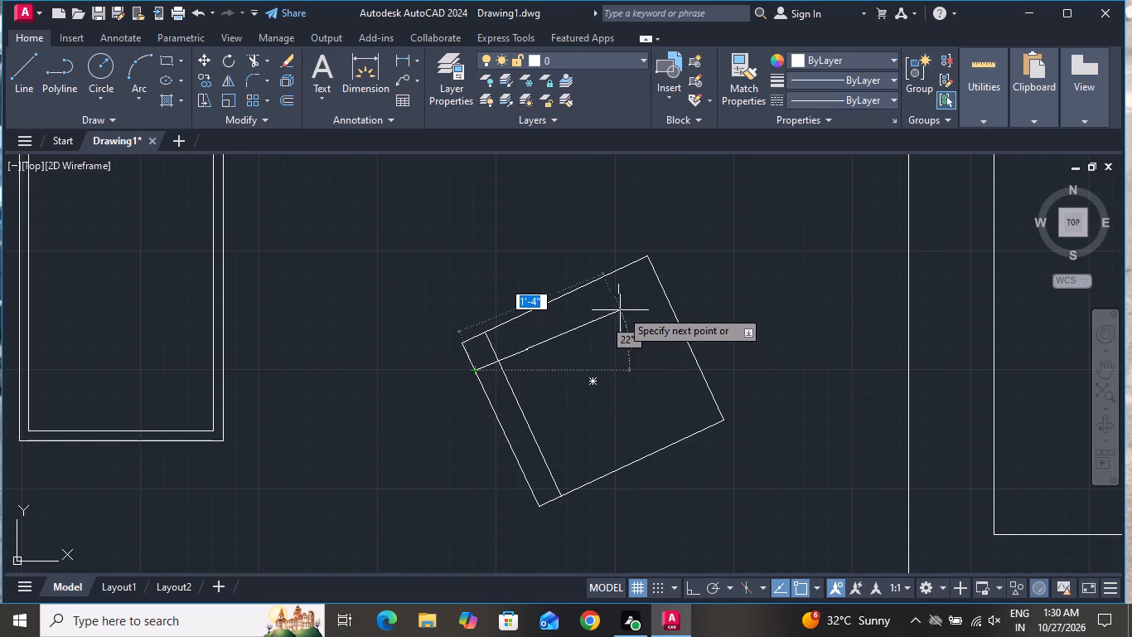
pyautogui.click(659, 284)
pyautogui.rightClick(655, 283)
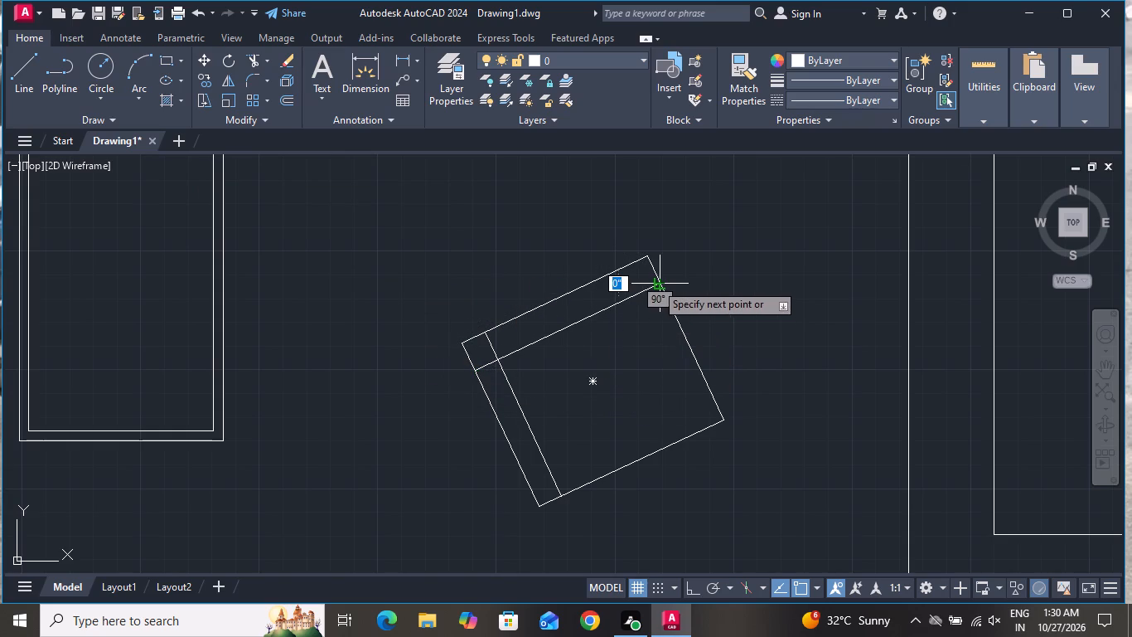
pyautogui.click(698, 310)
# Draw a line across the chair just inside its store-side edge, from the upper edge to the lower edge.
pyautogui.click(17, 84)
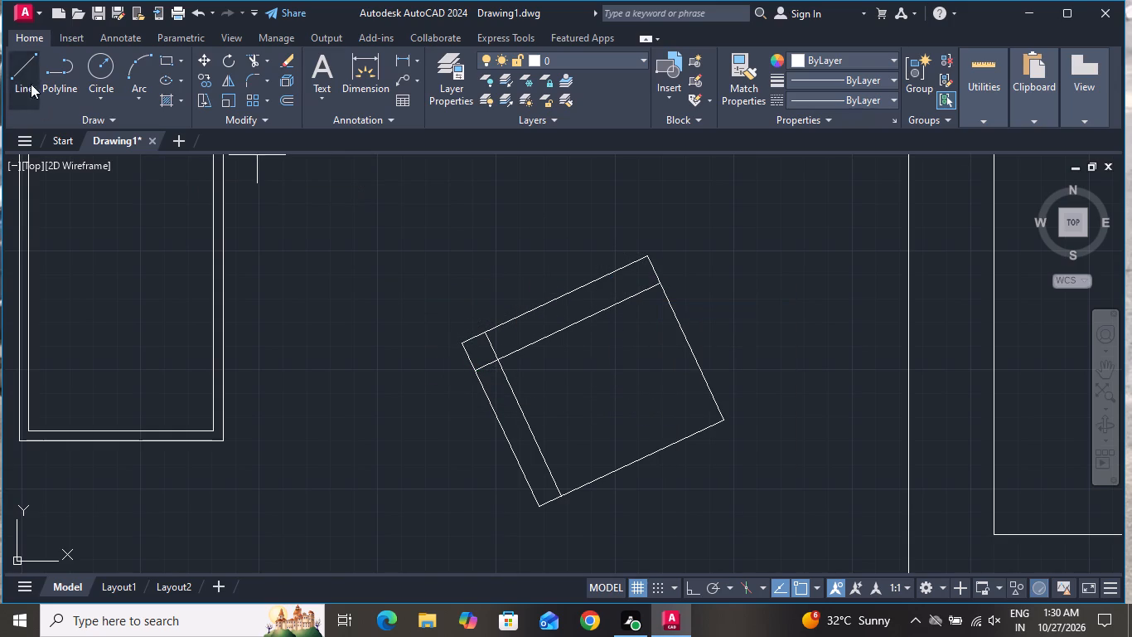
pyautogui.click(625, 270)
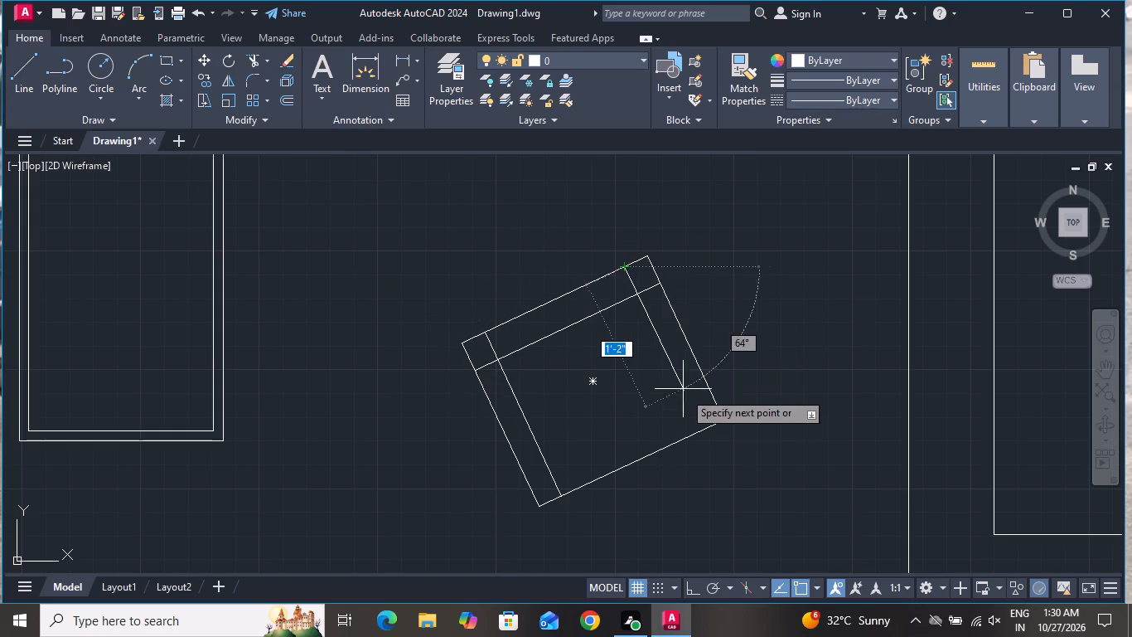
pyautogui.click(703, 434)
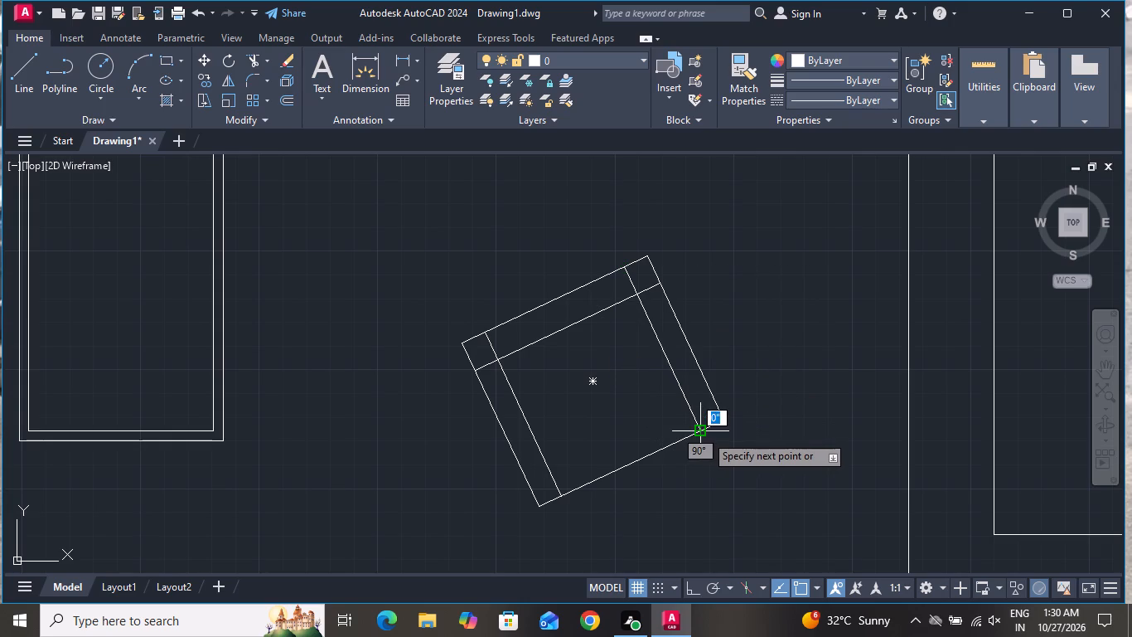
pyautogui.rightClick(705, 435)
pyautogui.click(760, 269)
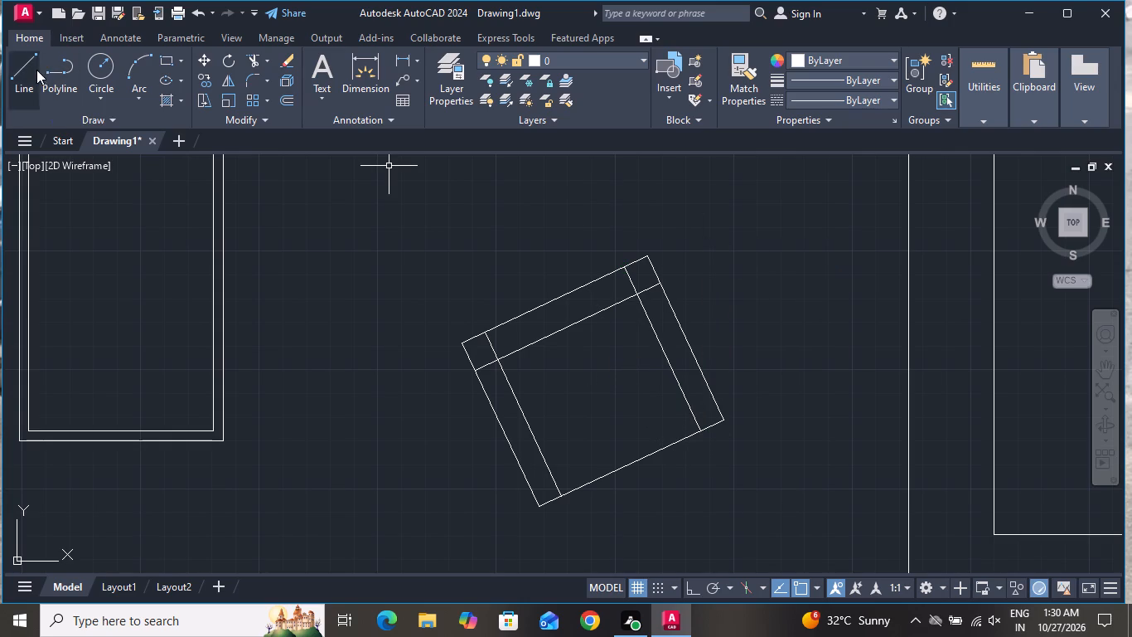
# Draw a line across the chair just inside its lower edge, parallel to it and reaching both adjacent sides.
pyautogui.click(36, 70)
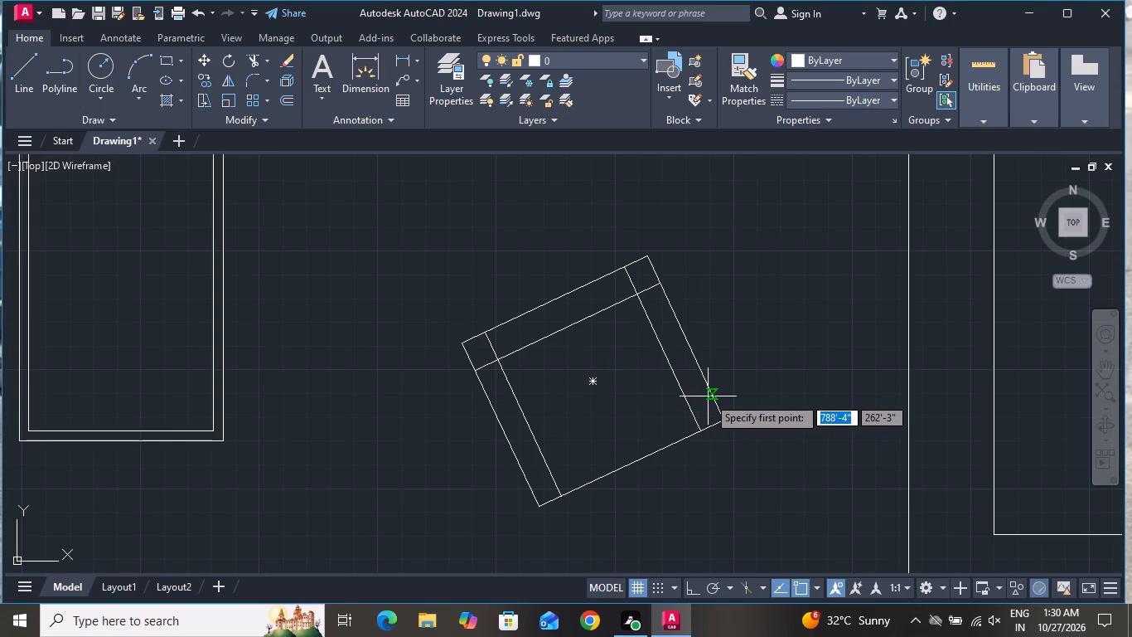
pyautogui.click(709, 396)
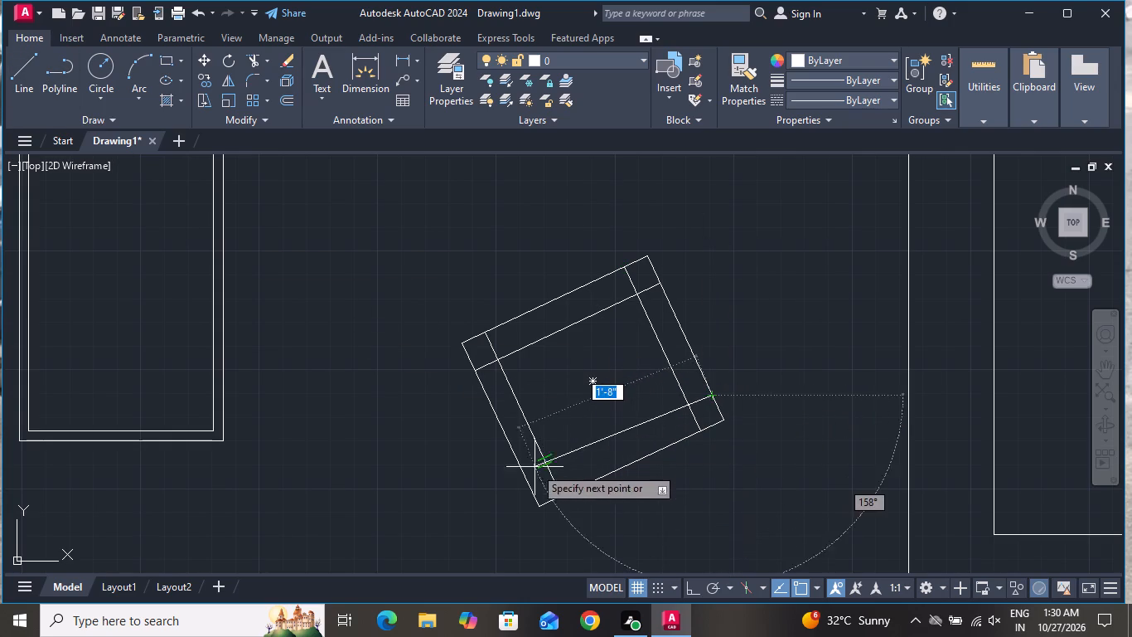
pyautogui.click(526, 482)
pyautogui.rightClick(526, 482)
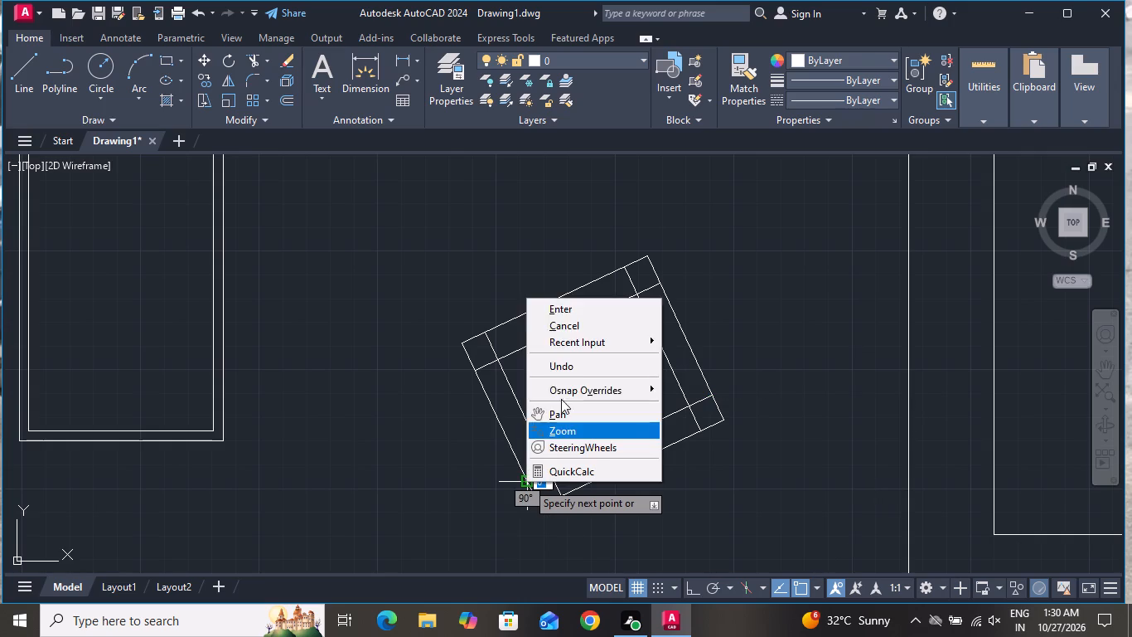
pyautogui.click(572, 310)
# Move the whole tilted chair in the drawing room slightly down and toward the two-seat sofa.
pyautogui.scroll(-3, 607, 405)
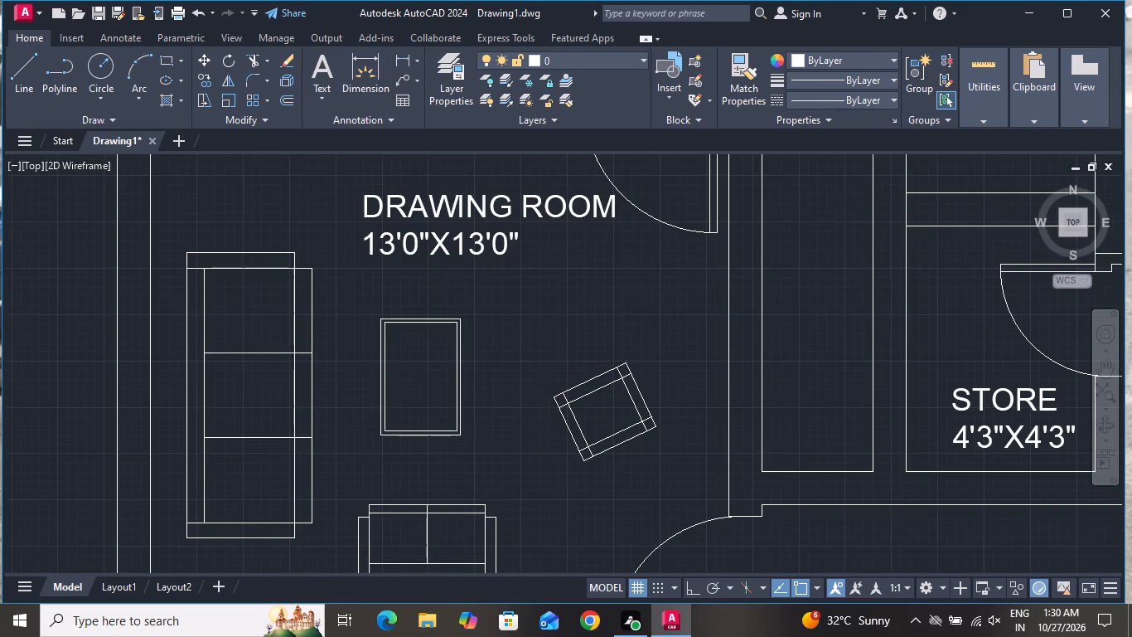
pyautogui.click(649, 350)
pyautogui.click(573, 439)
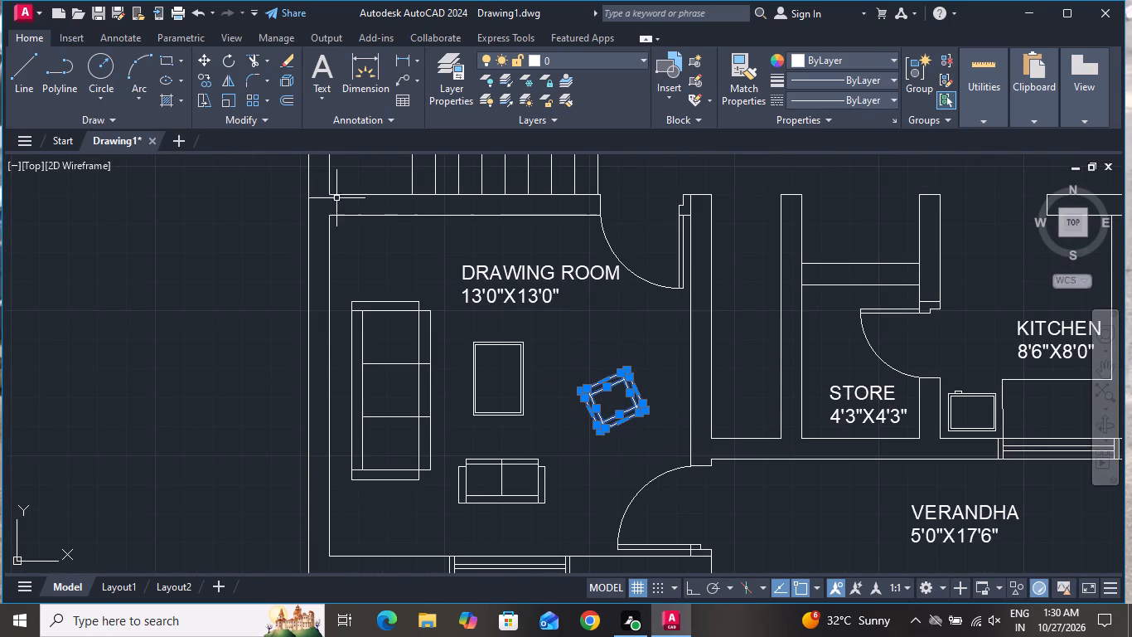
pyautogui.click(206, 61)
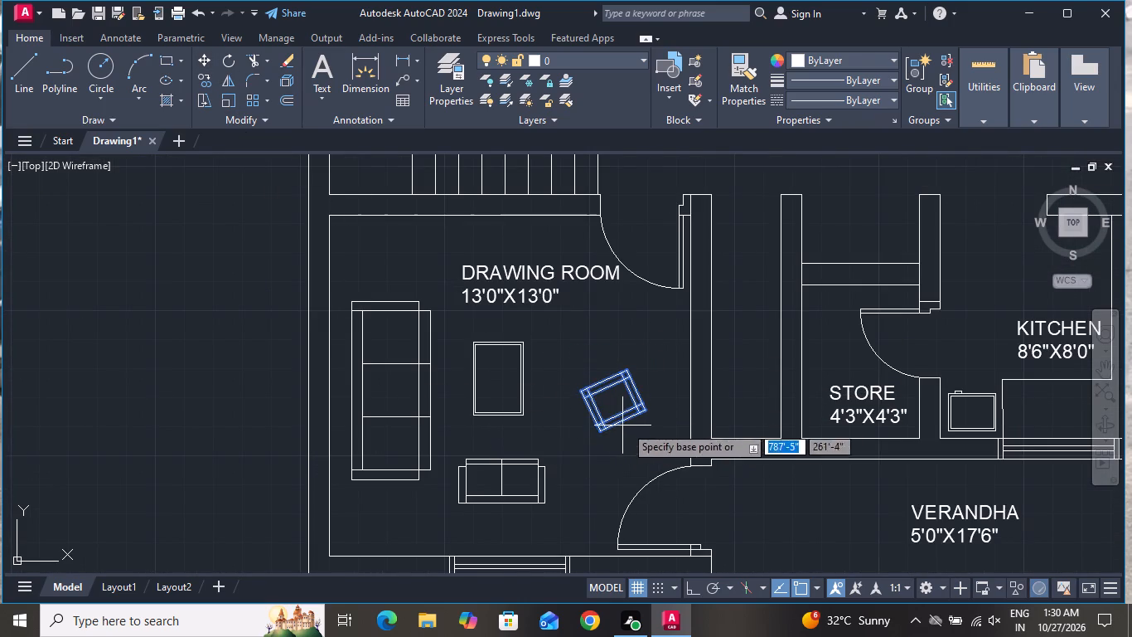
pyautogui.click(615, 403)
pyautogui.click(597, 424)
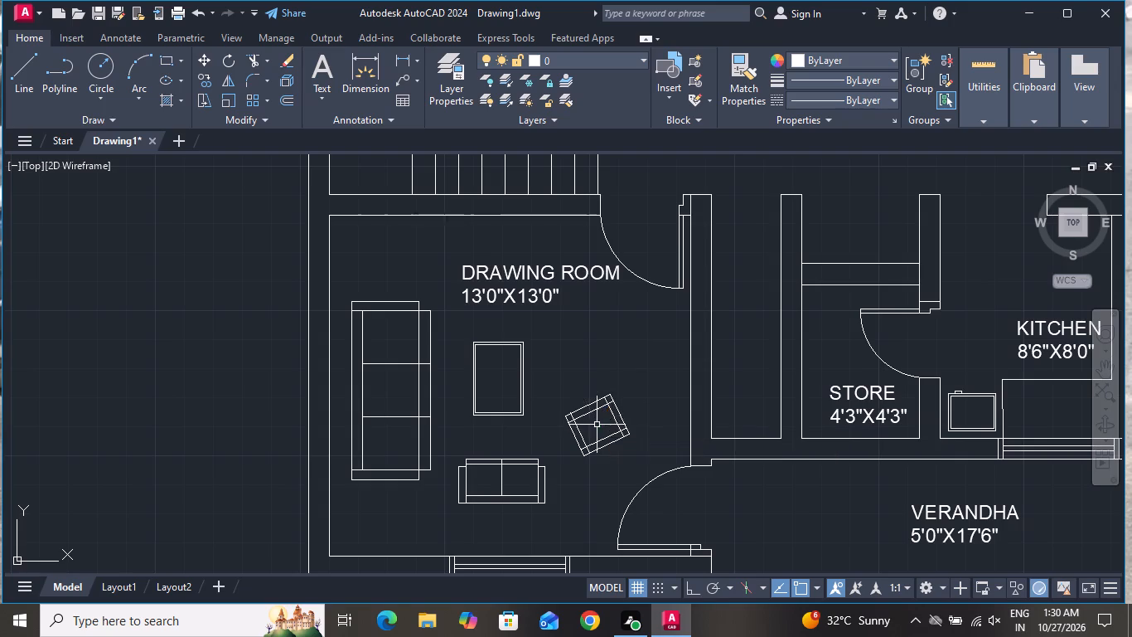
# Draw a rectangular entrance step about 4'-3" by 11" against the verandha's outer edge, between the room label and the red column.
pyautogui.scroll(-1, 603, 433)
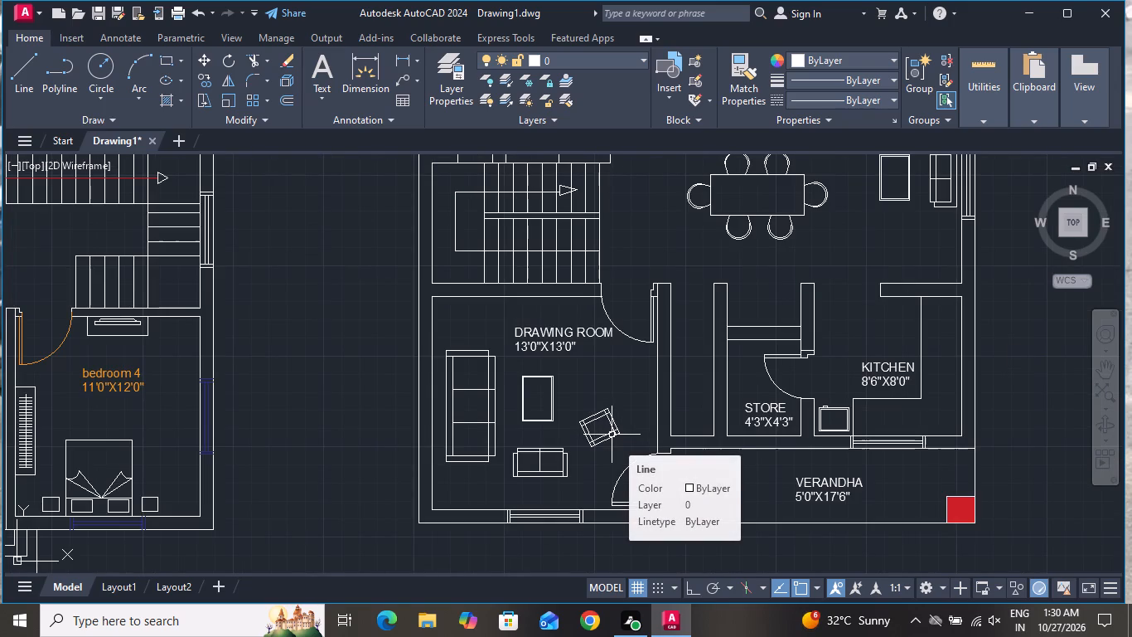
pyautogui.scroll(-1, 612, 435)
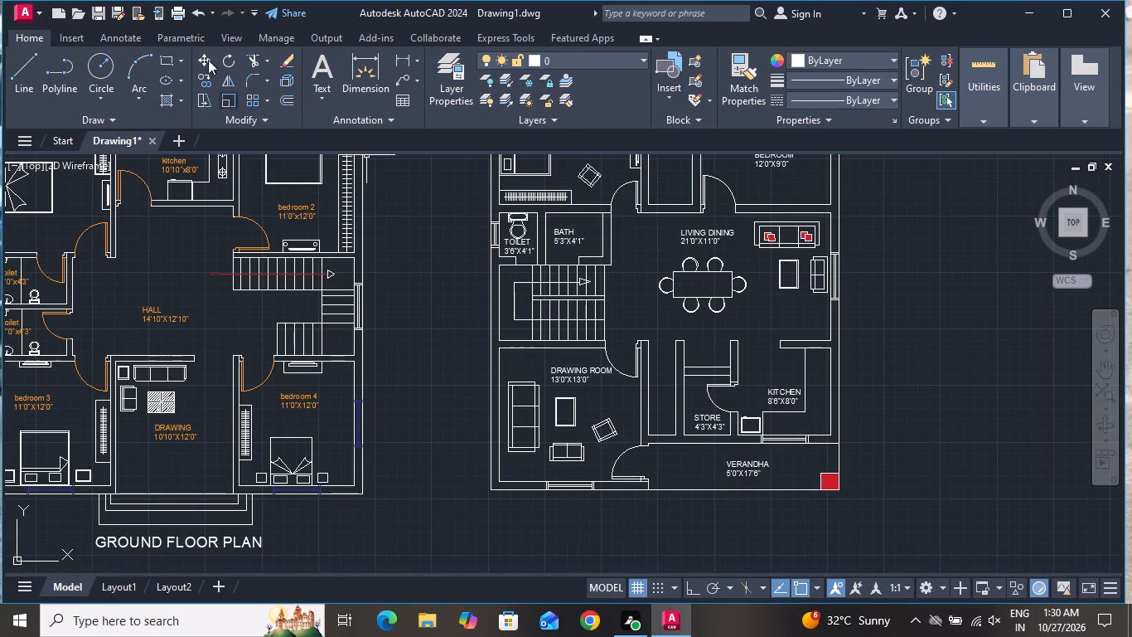
pyautogui.click(167, 61)
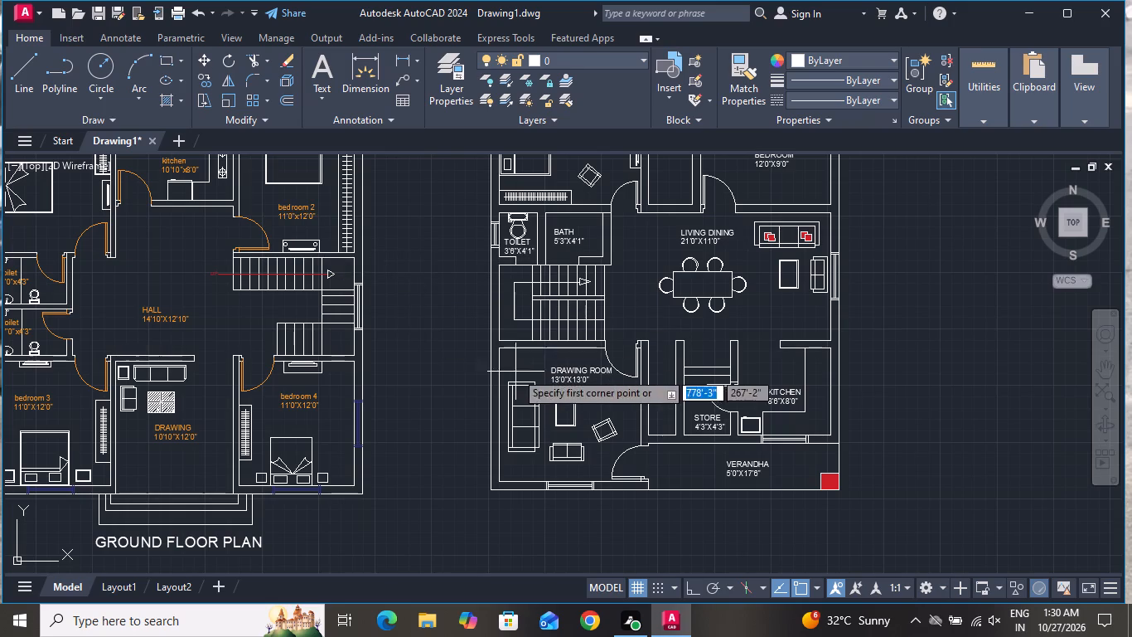
pyautogui.scroll(3, 783, 508)
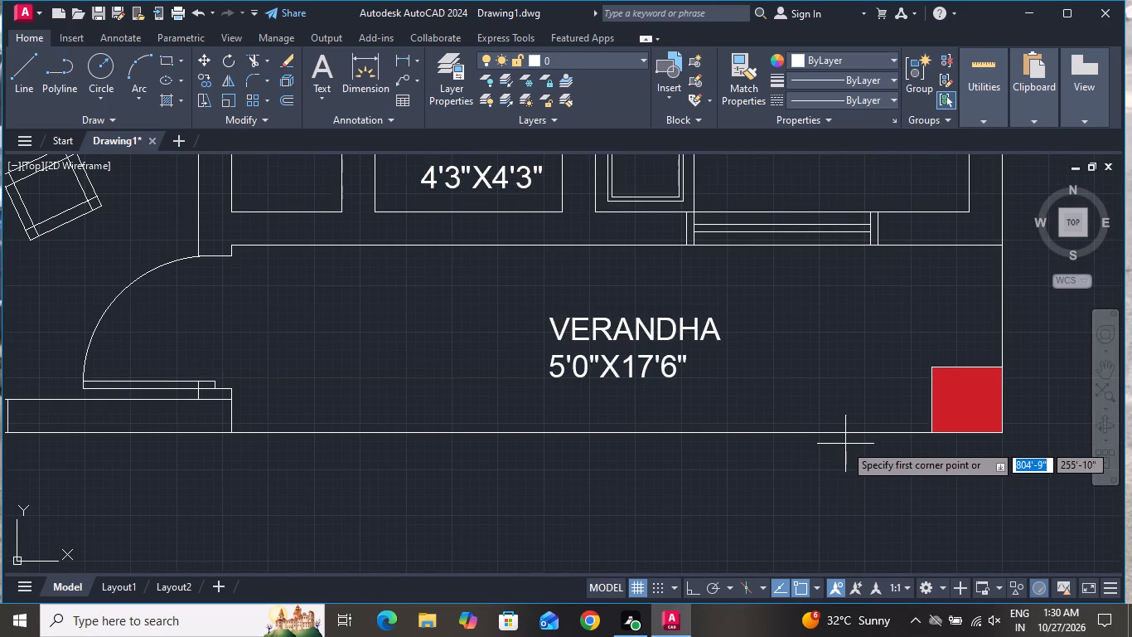
pyautogui.click(815, 432)
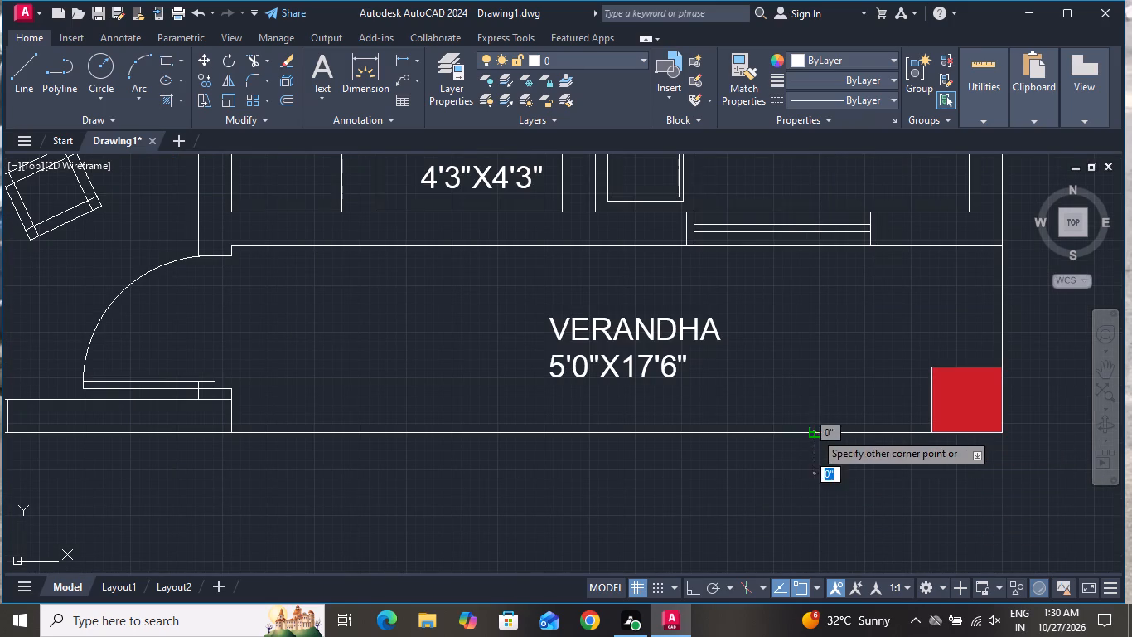
pyautogui.click(626, 472)
# Copy the entrance step rectangle directly below itself so the two share an edge, making a second step.
pyautogui.click(642, 471)
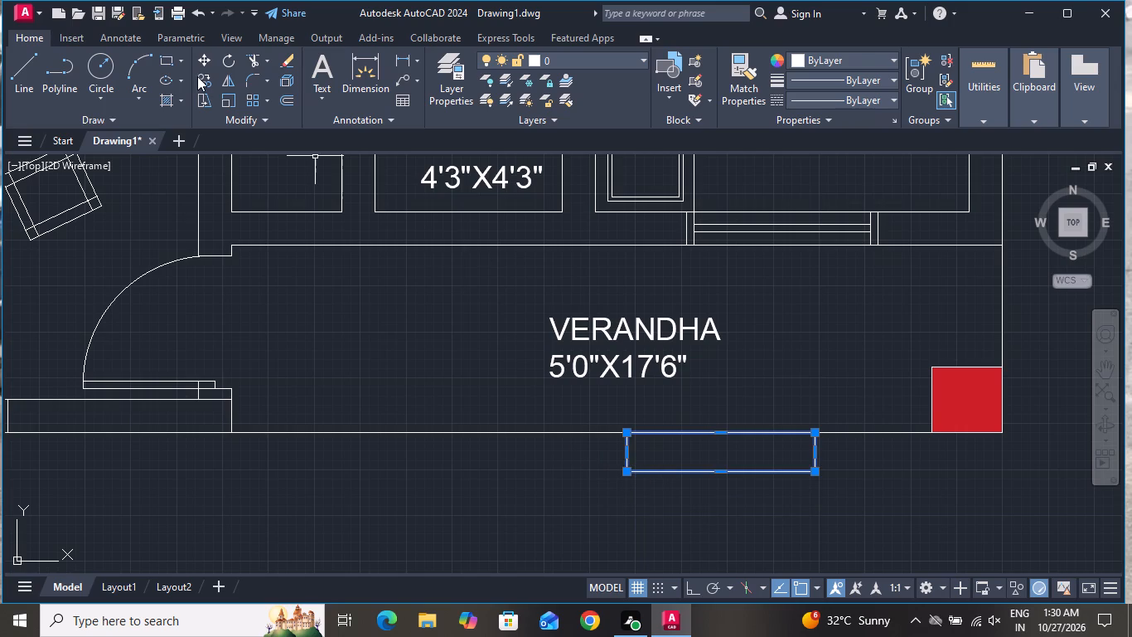
pyautogui.click(198, 76)
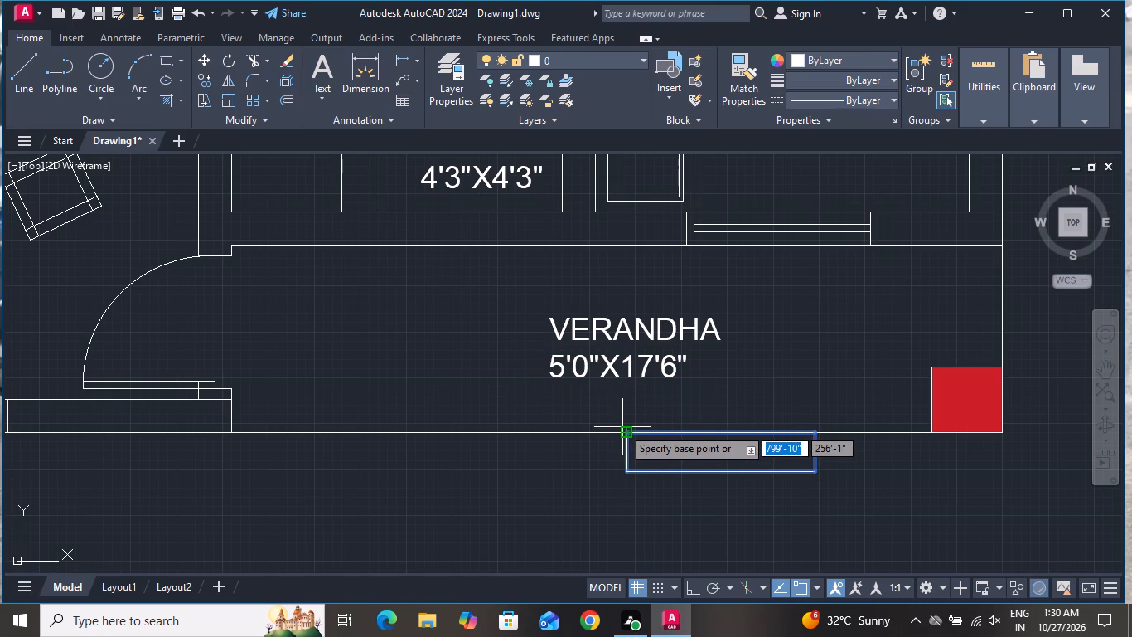
pyautogui.click(626, 433)
pyautogui.click(627, 474)
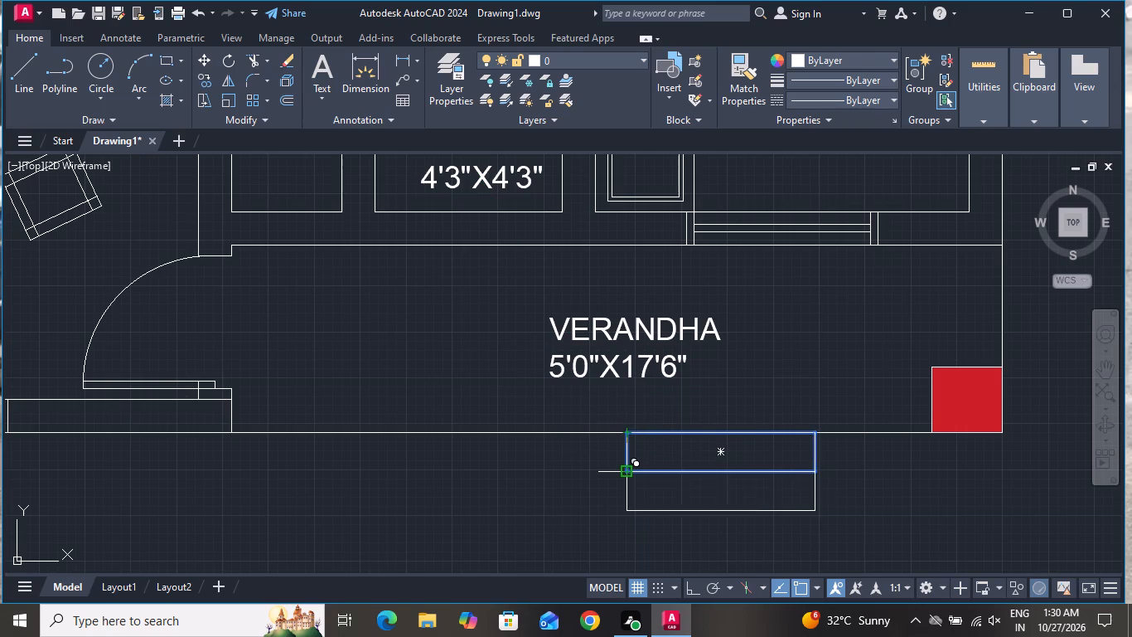
pyautogui.rightClick(573, 514)
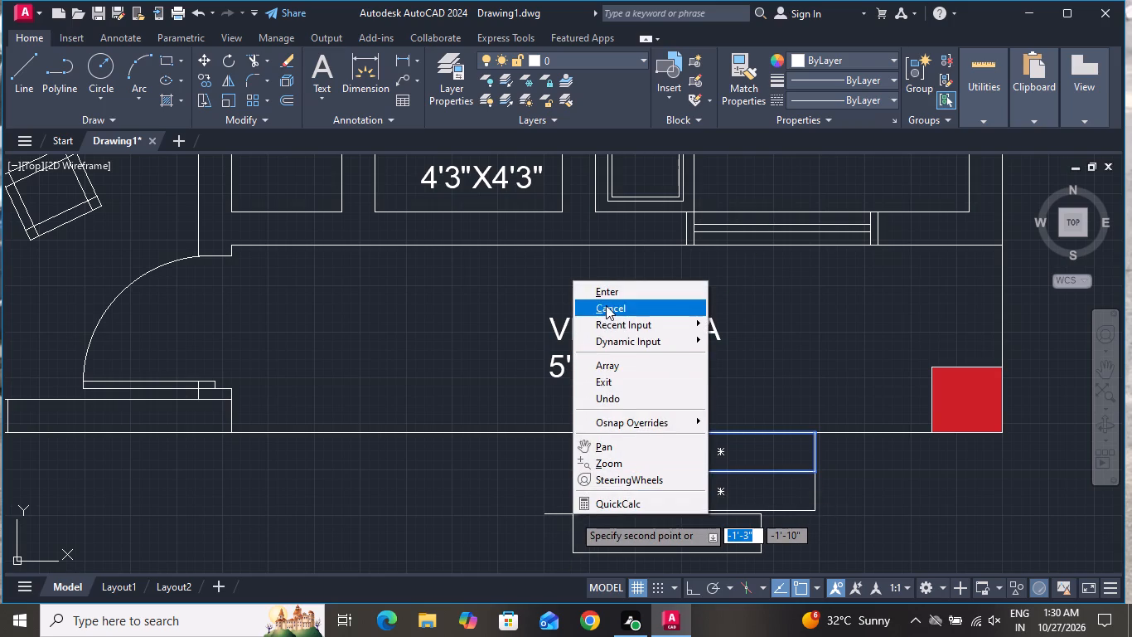
pyautogui.click(606, 305)
# Draw a short line across the wall between passage and verandha, at the passage's drawing-room-side corner.
pyautogui.scroll(-1, 588, 411)
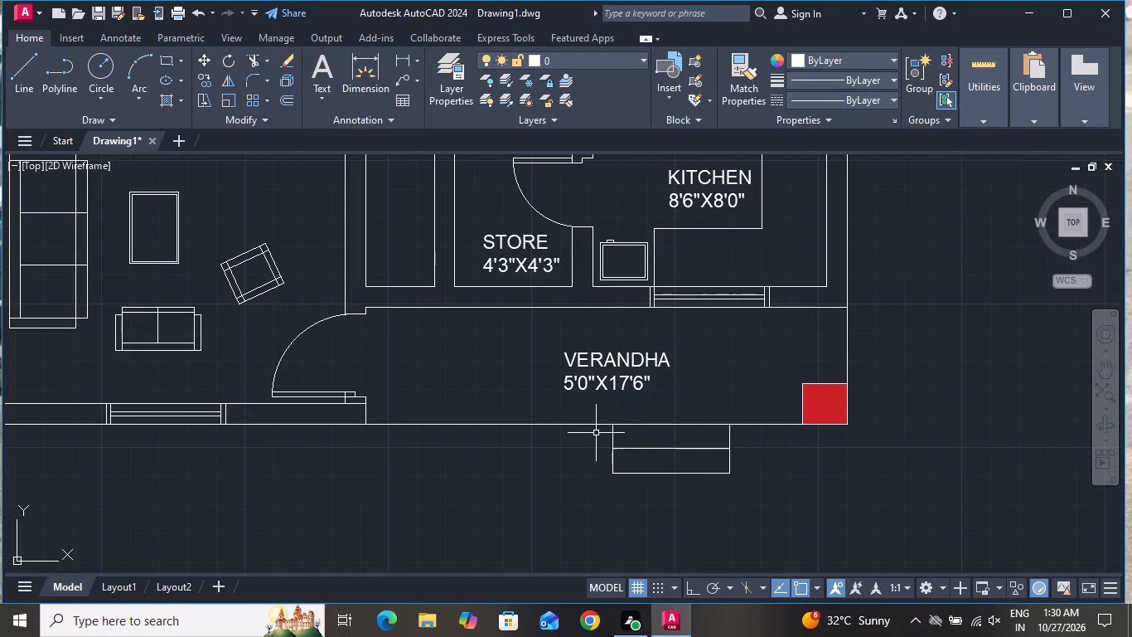
pyautogui.scroll(-1, 598, 445)
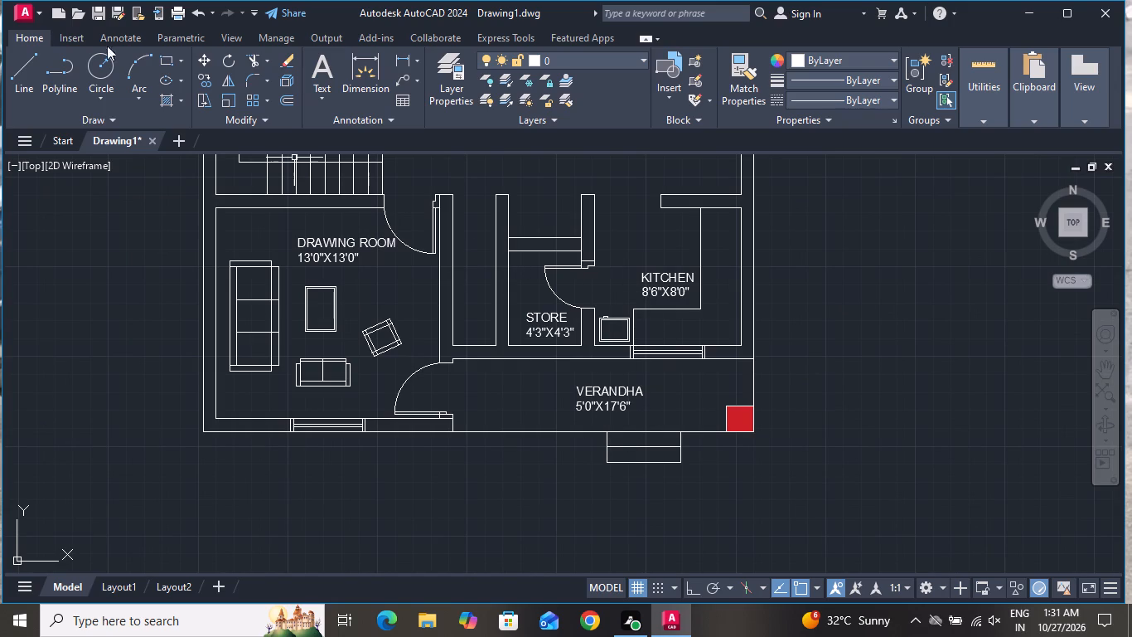
pyautogui.click(25, 61)
pyautogui.scroll(1, 470, 364)
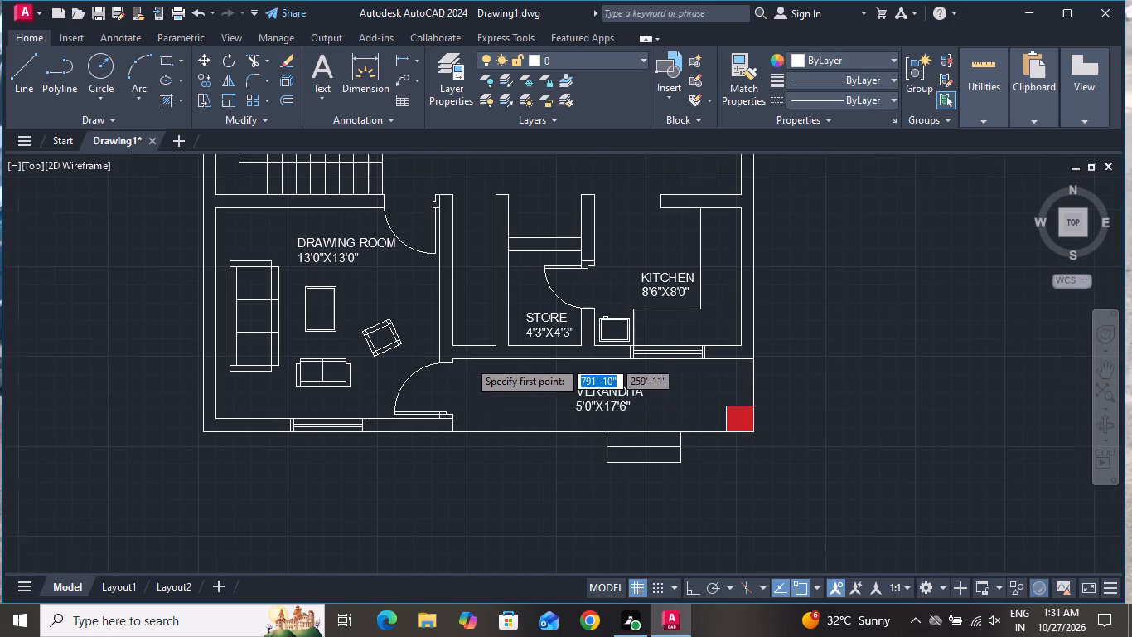
pyautogui.scroll(3, 468, 360)
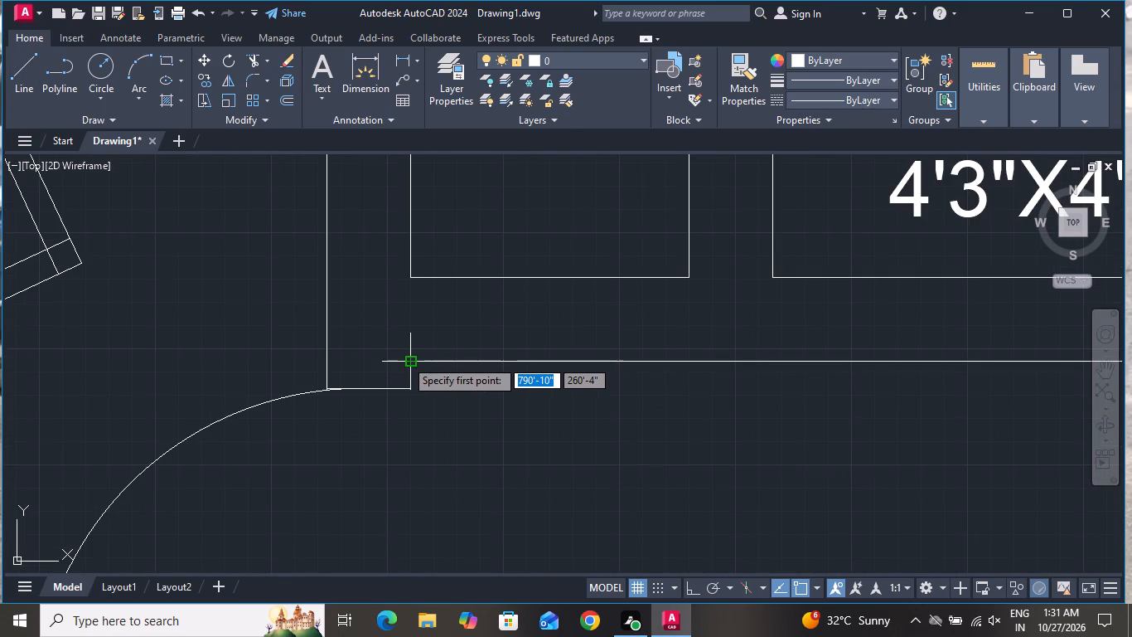
pyautogui.click(405, 359)
pyautogui.click(413, 280)
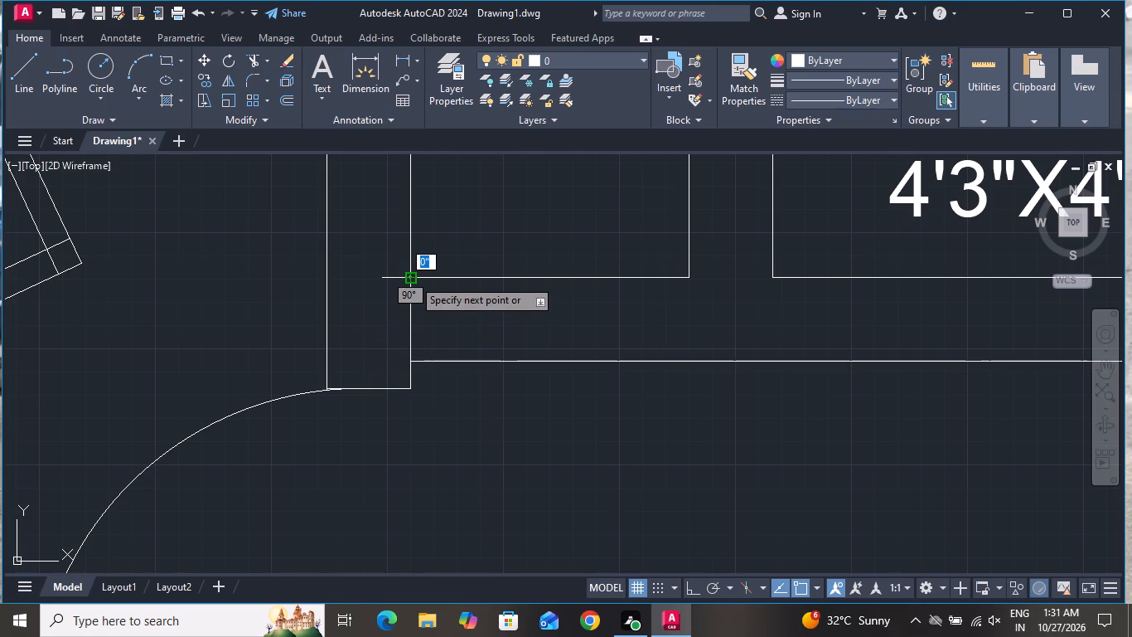
pyautogui.rightClick(413, 278)
pyautogui.click(446, 302)
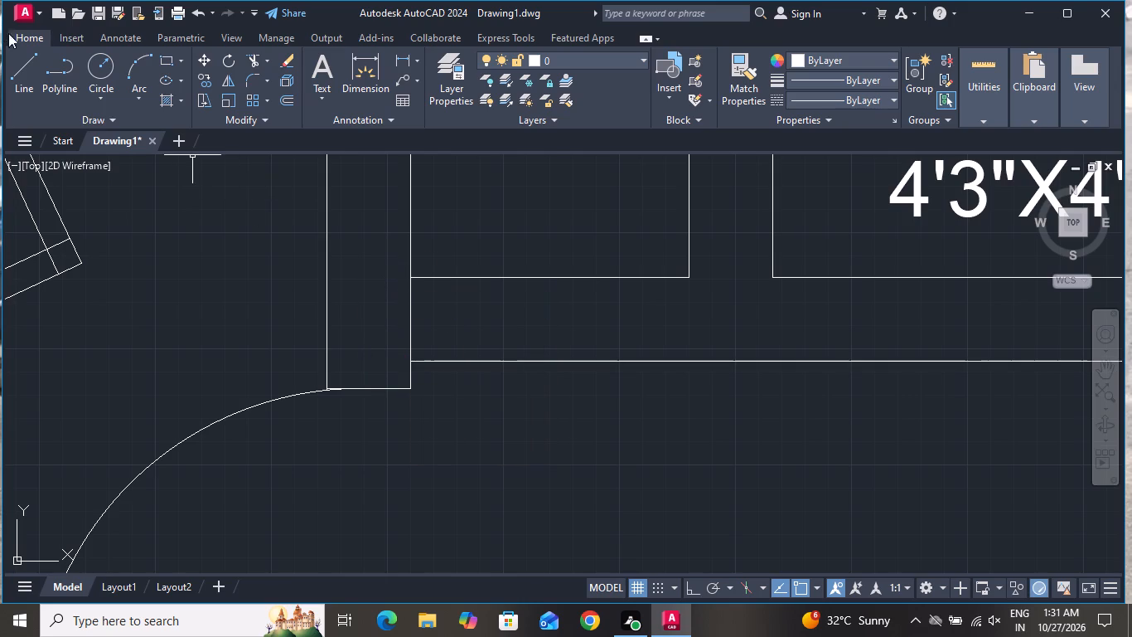
# Draw a short line across the same wall at the passage's store-side corner, down to the verandha wall line.
pyautogui.click(29, 63)
pyautogui.click(691, 278)
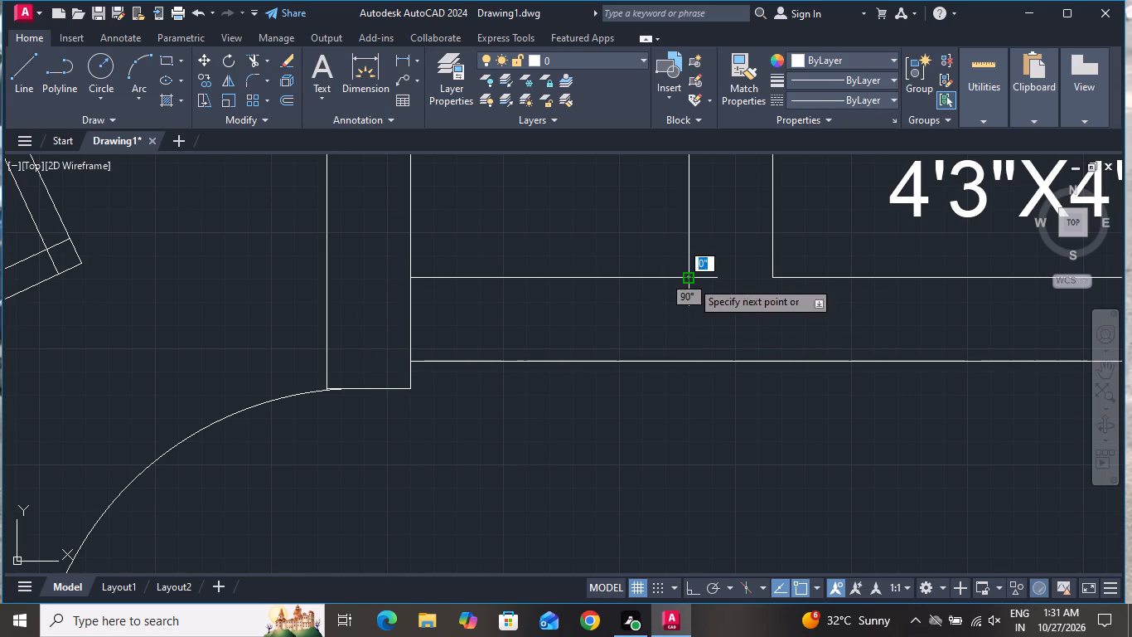
pyautogui.click(689, 358)
pyautogui.rightClick(689, 358)
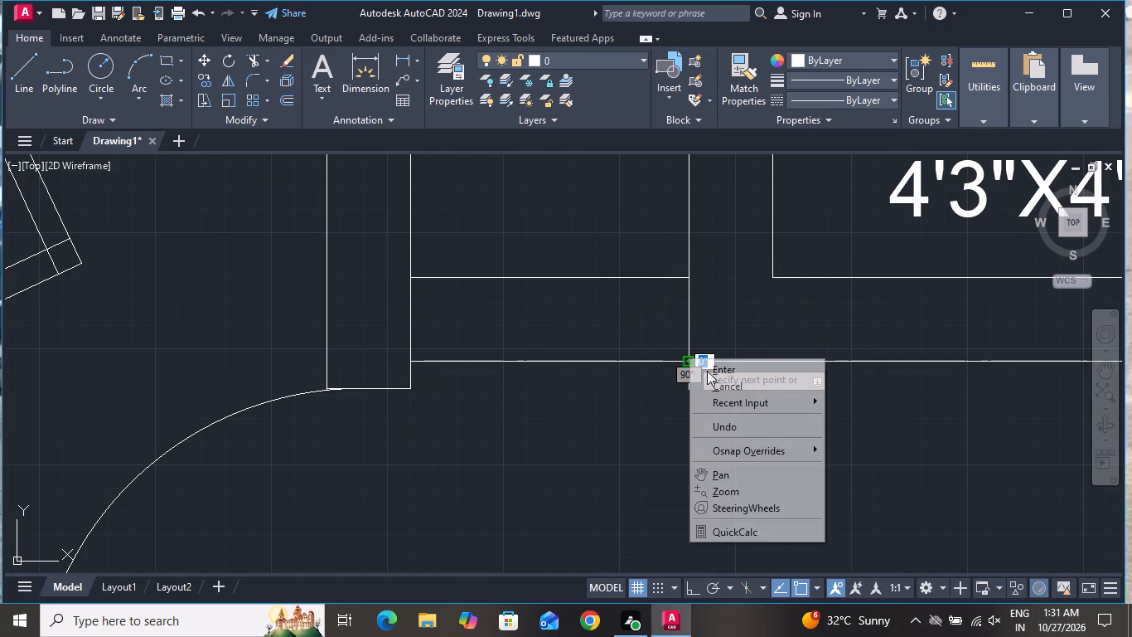
pyautogui.click(722, 387)
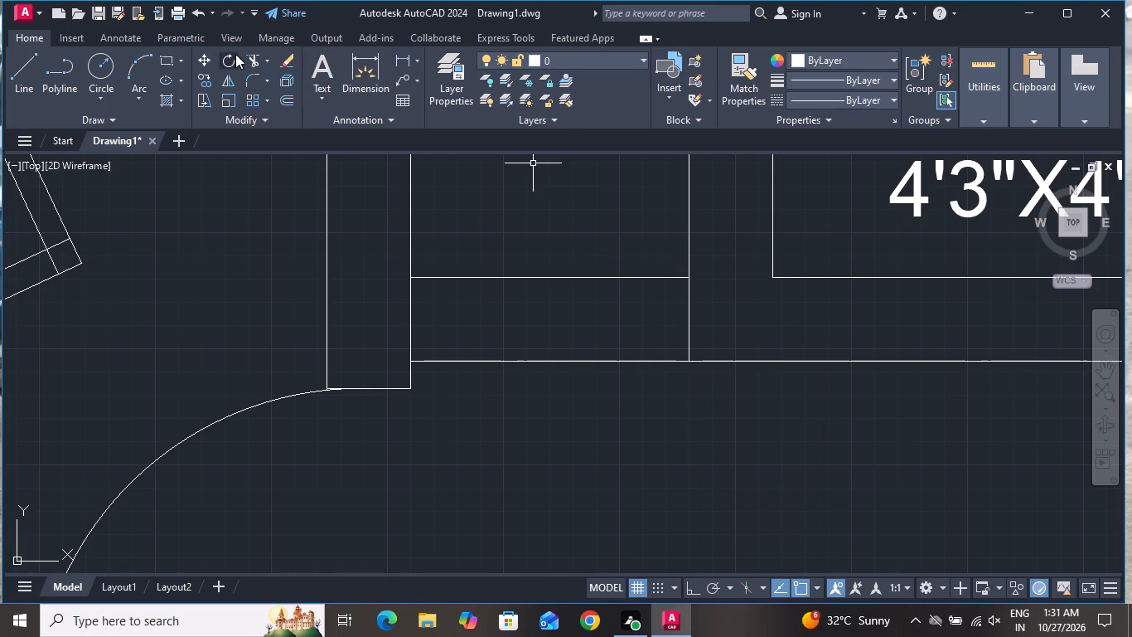
# Trim both wall lines between the two short lines to open the passage onto the verandha.
pyautogui.click(253, 59)
pyautogui.click(617, 261)
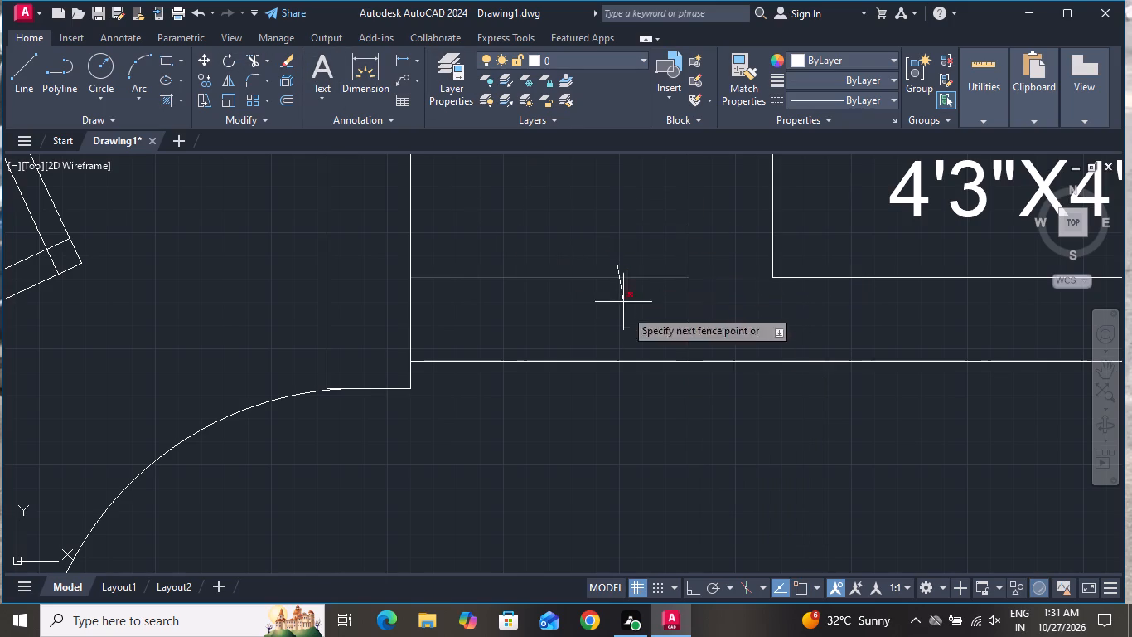
pyautogui.click(628, 377)
pyautogui.rightClick(549, 297)
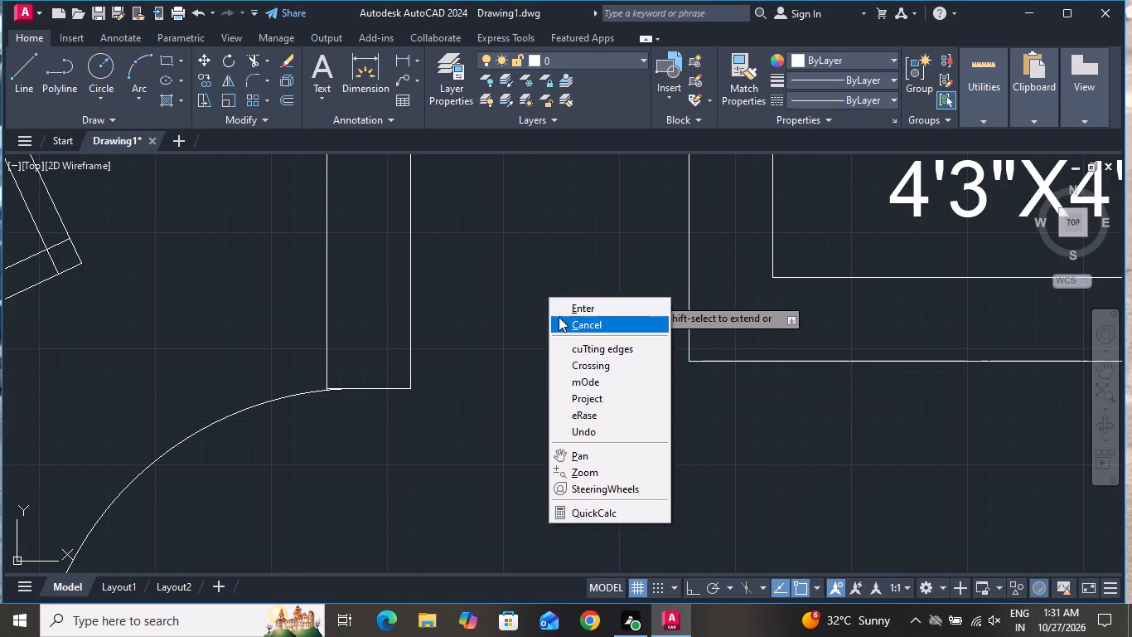
pyautogui.click(559, 317)
# Load the ACAD_ISO02W100 dashed linetype and make it current.
pyautogui.click(854, 75)
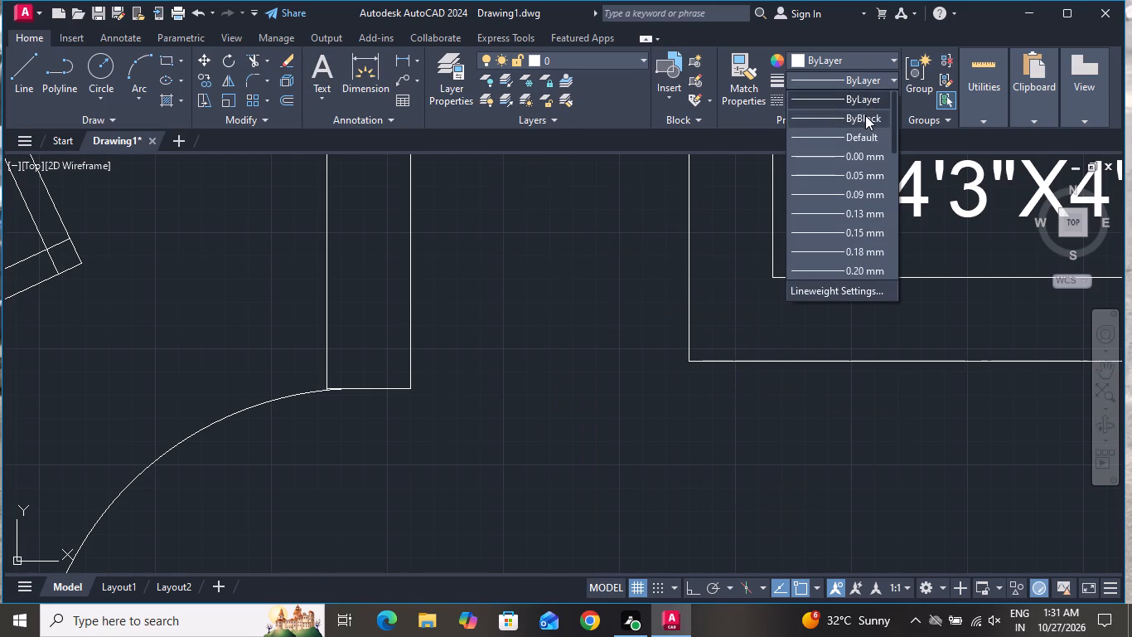
pyautogui.click(830, 75)
pyautogui.click(832, 104)
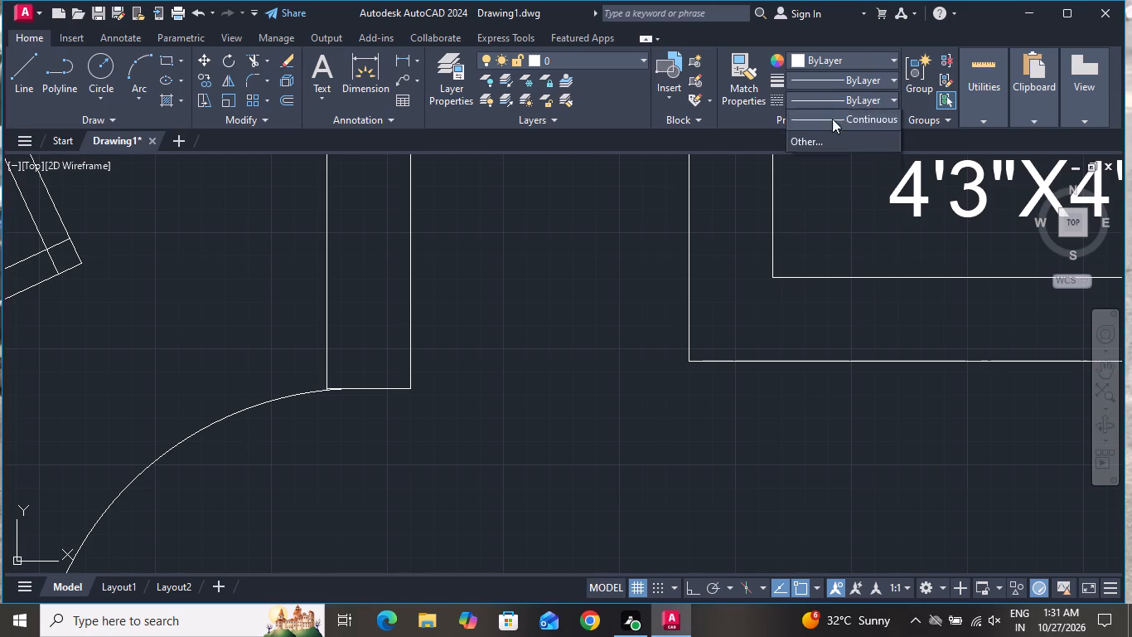
pyautogui.click(840, 175)
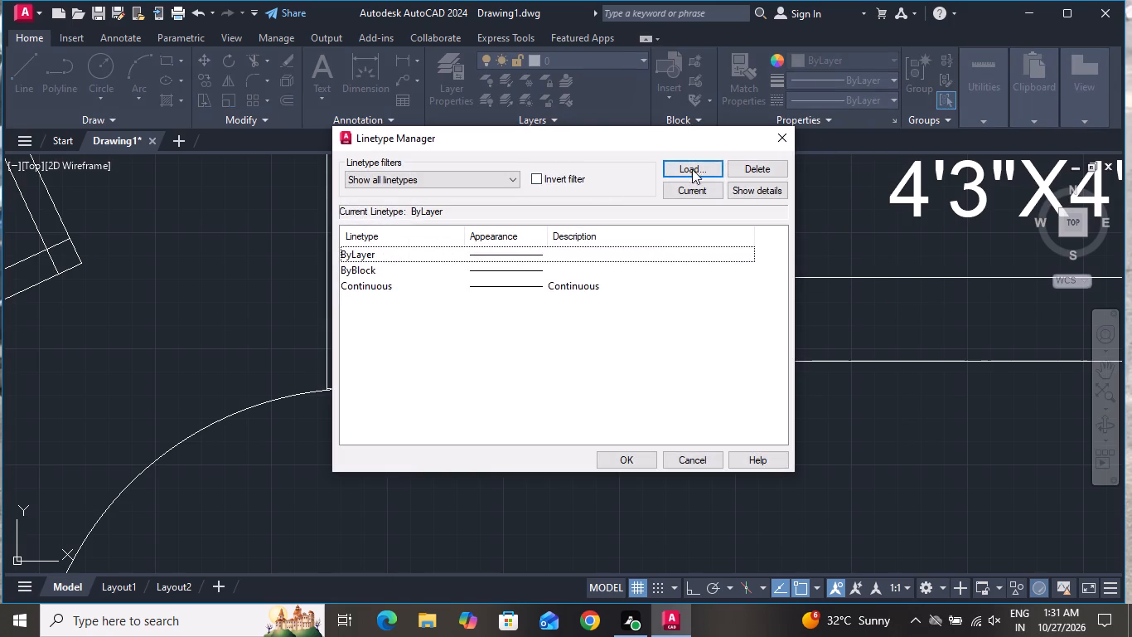
pyautogui.click(701, 165)
pyautogui.click(549, 272)
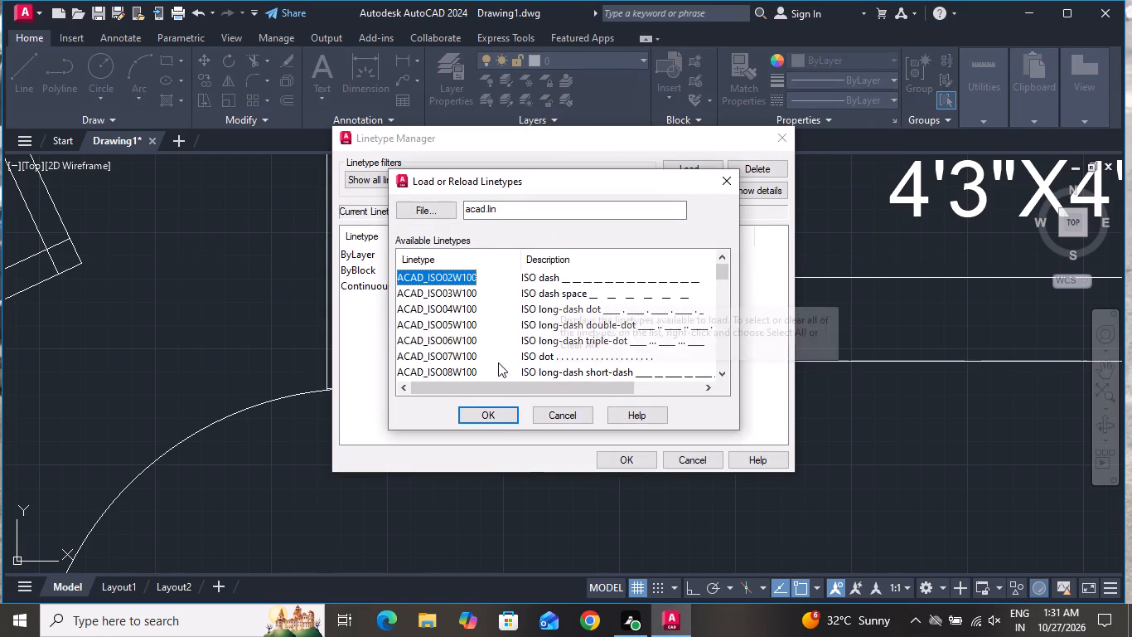
pyautogui.click(491, 419)
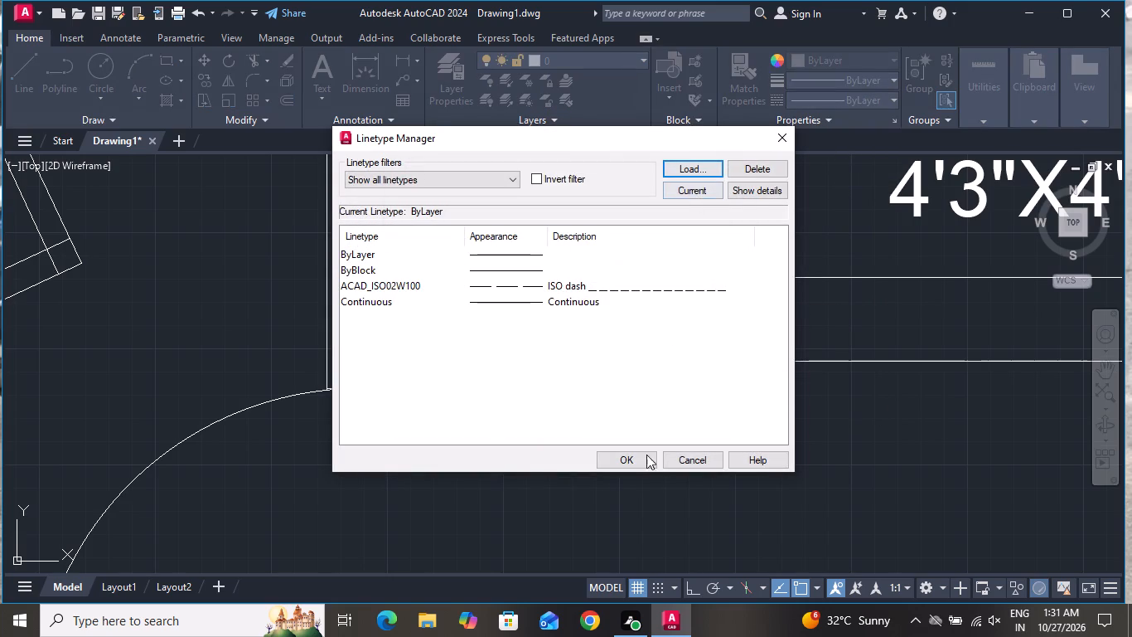
pyautogui.click(632, 460)
pyautogui.click(822, 99)
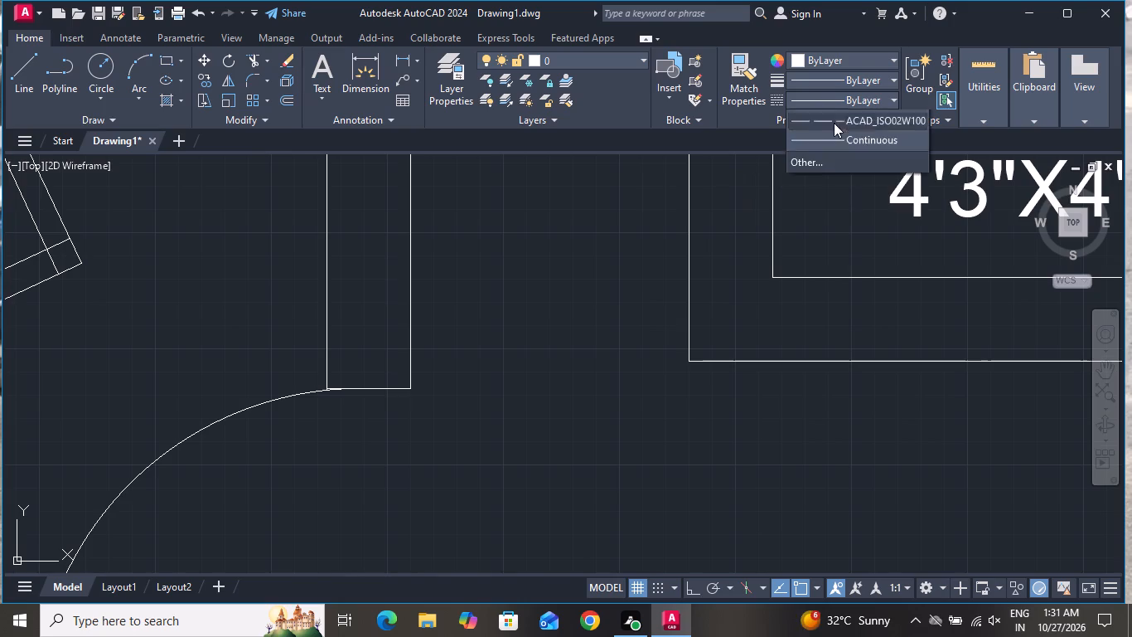
pyautogui.click(843, 157)
# Draw a 2'-6" dashed line across the new opening, along the passage-side face of the wall.
pyautogui.click(18, 73)
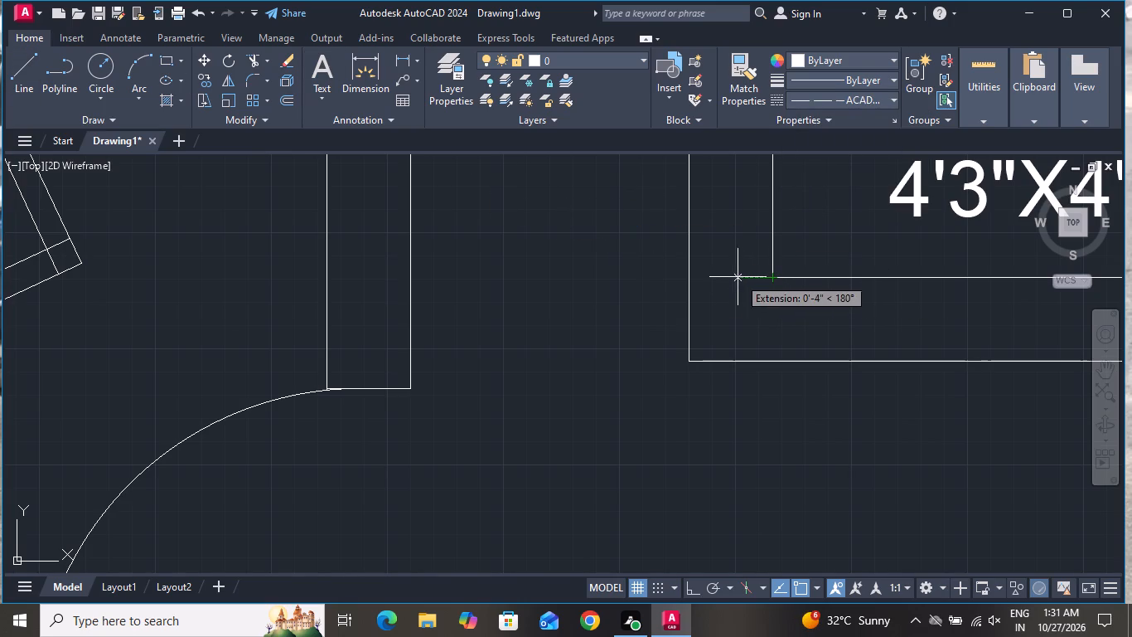
pyautogui.click(689, 281)
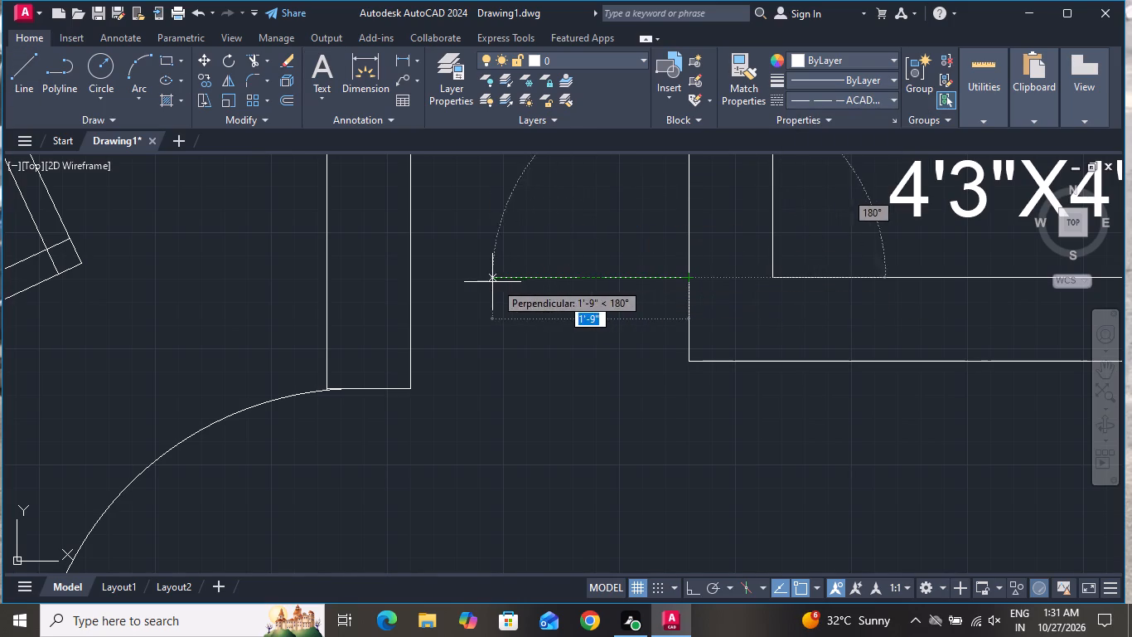
pyautogui.click(410, 279)
pyautogui.rightClick(410, 279)
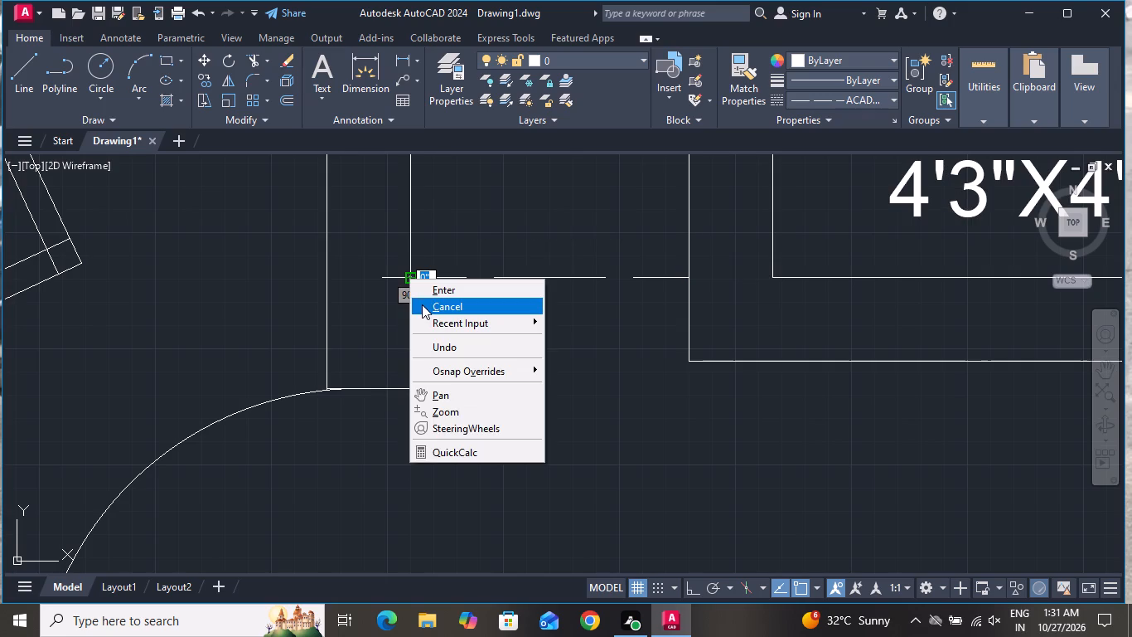
pyautogui.click(417, 300)
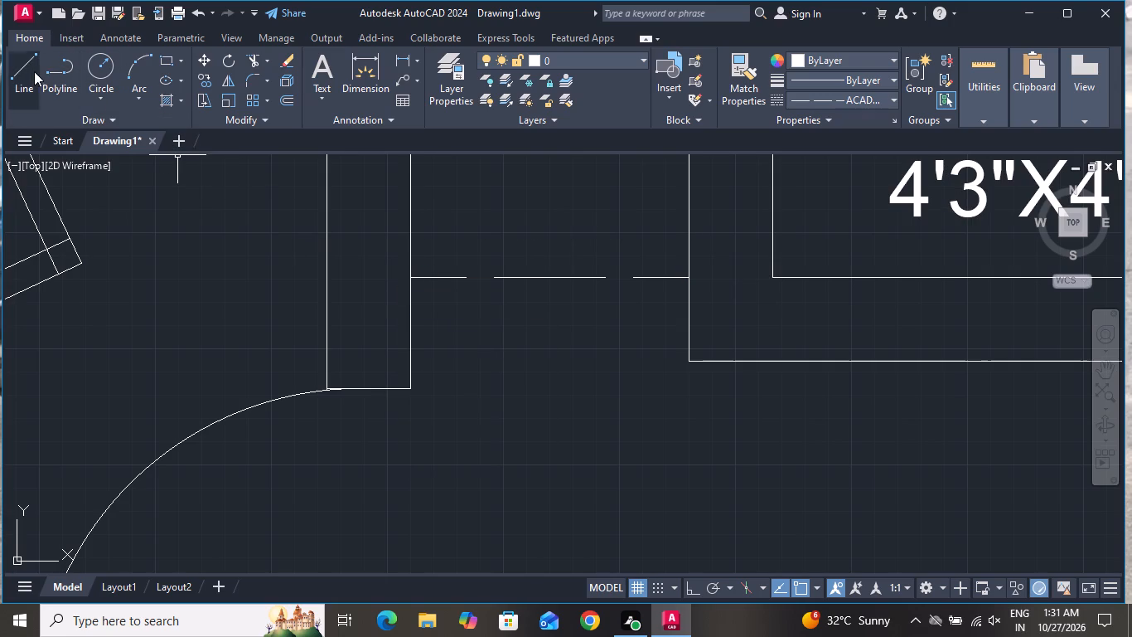
# Draw a second horizontal dashed line with Ortho on, spanning the passage opening along the verandha-side face of the wall.
pyautogui.click(32, 71)
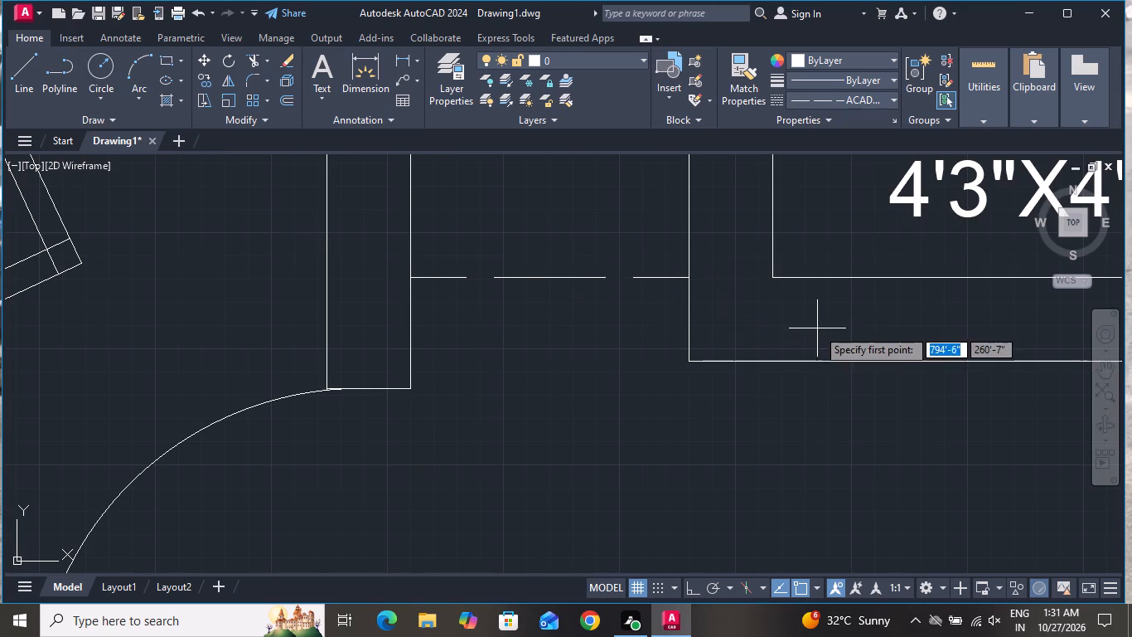
pyautogui.click(688, 360)
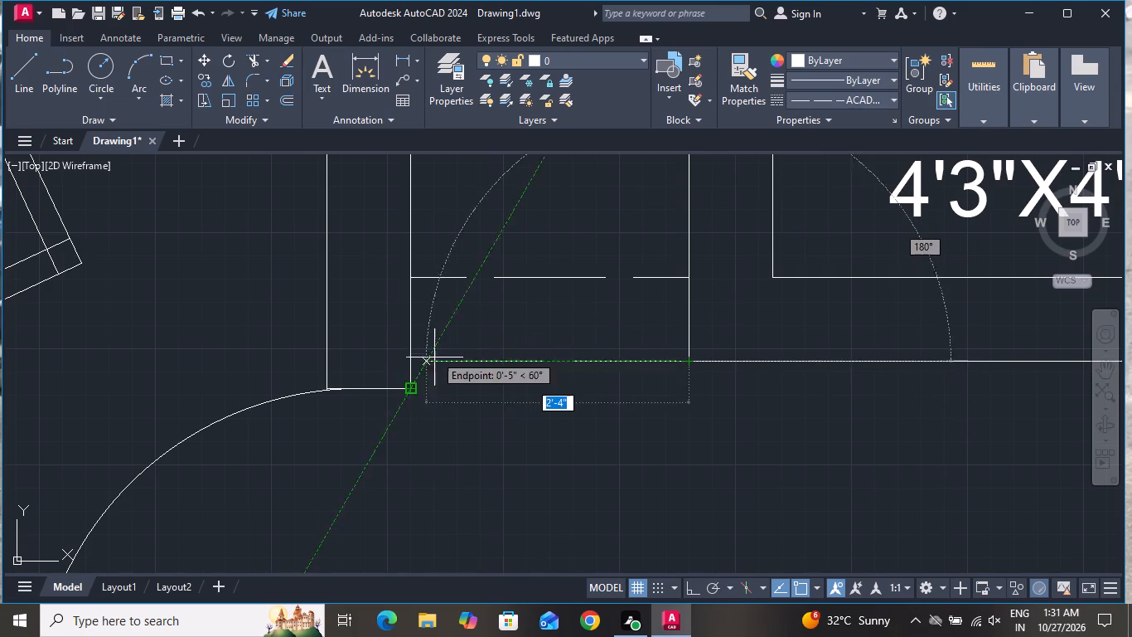
pyautogui.scroll(2, 423, 399)
pyautogui.scroll(-2, 423, 409)
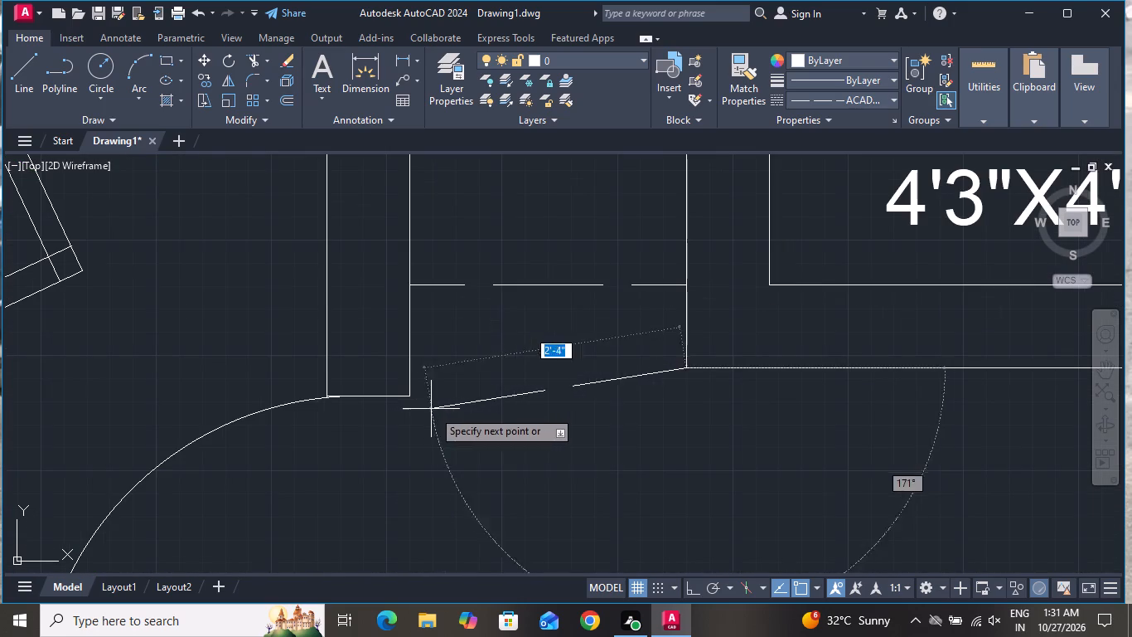
pyautogui.click(699, 586)
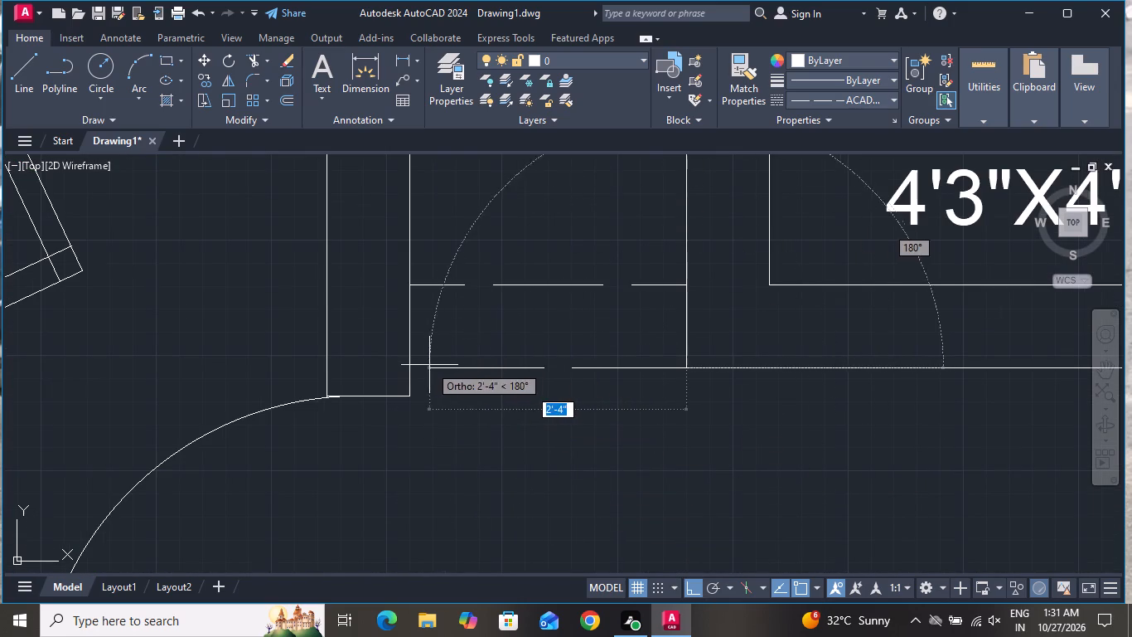
pyautogui.click(414, 372)
pyautogui.rightClick(414, 372)
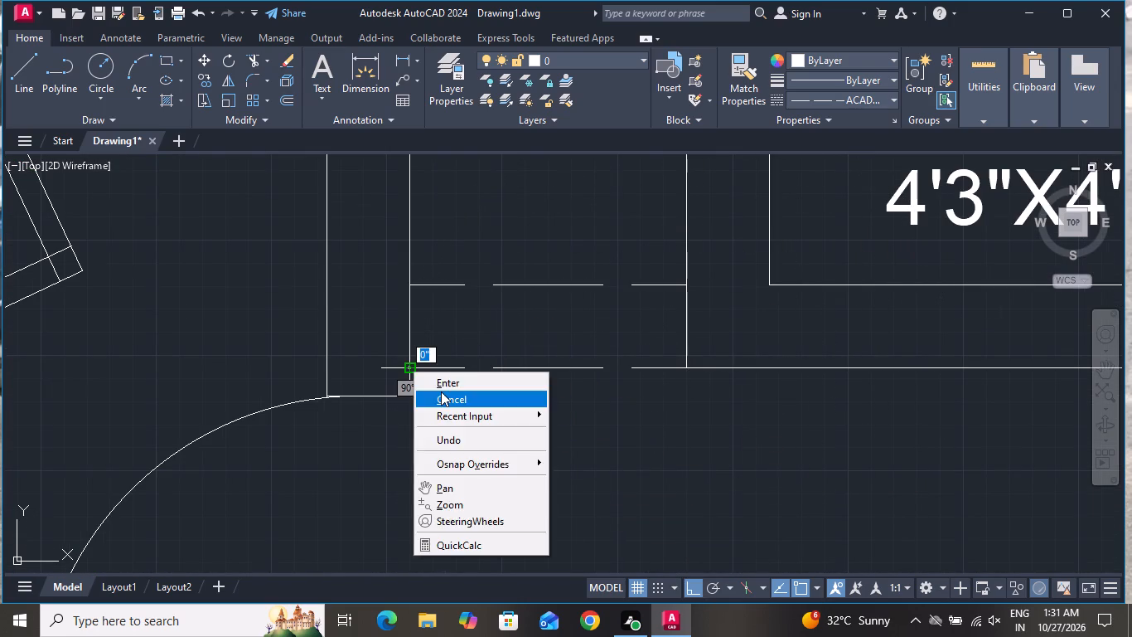
pyautogui.click(441, 391)
# Select both swing arcs of the double door at the outer wall between the two bedrooms.
pyautogui.scroll(-4, 556, 484)
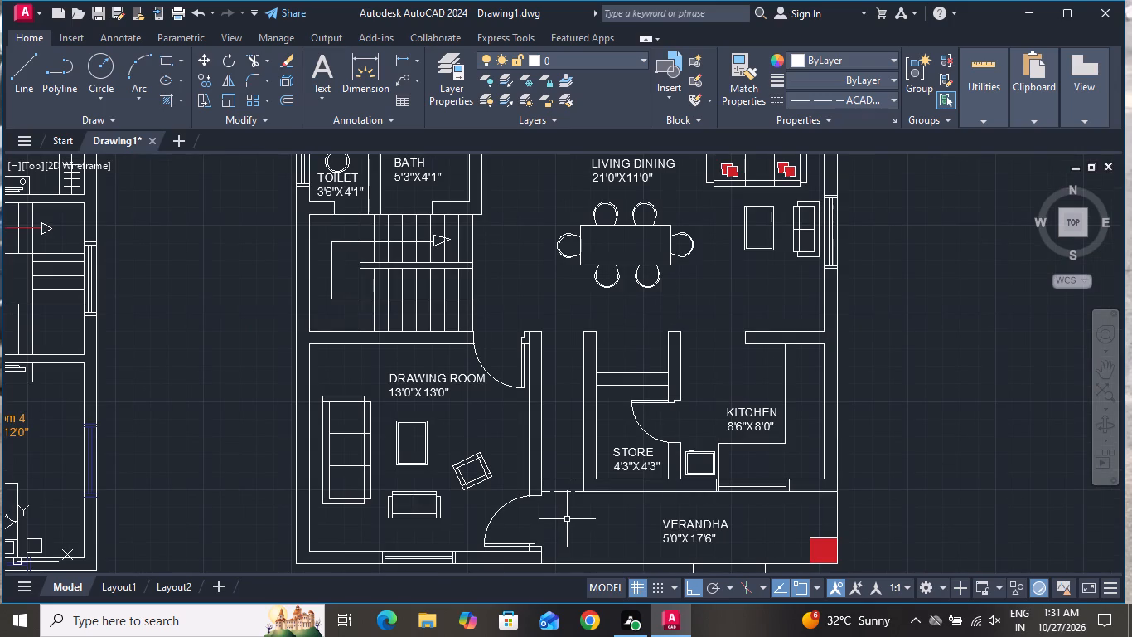
pyautogui.scroll(-2, 590, 470)
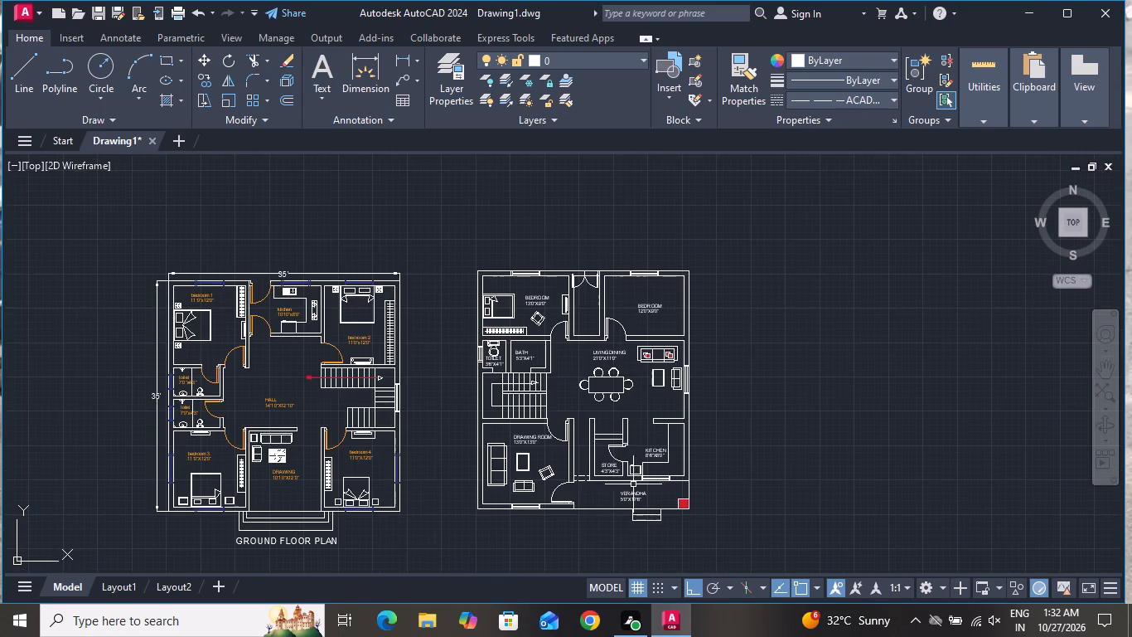
pyautogui.scroll(4, 603, 270)
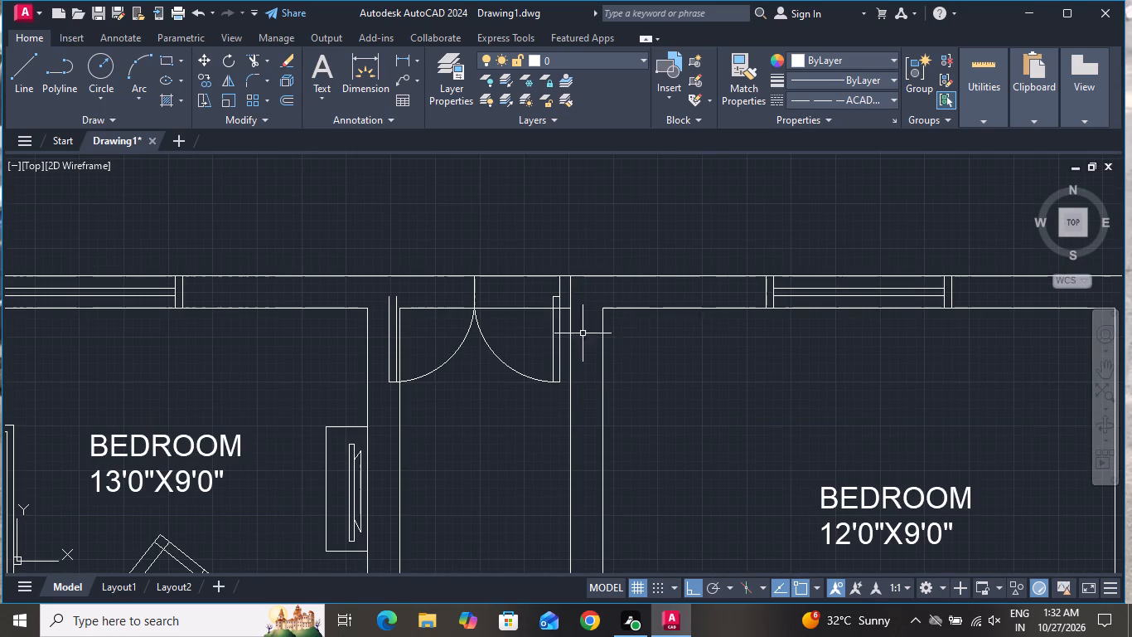
pyautogui.click(537, 333)
pyautogui.click(443, 356)
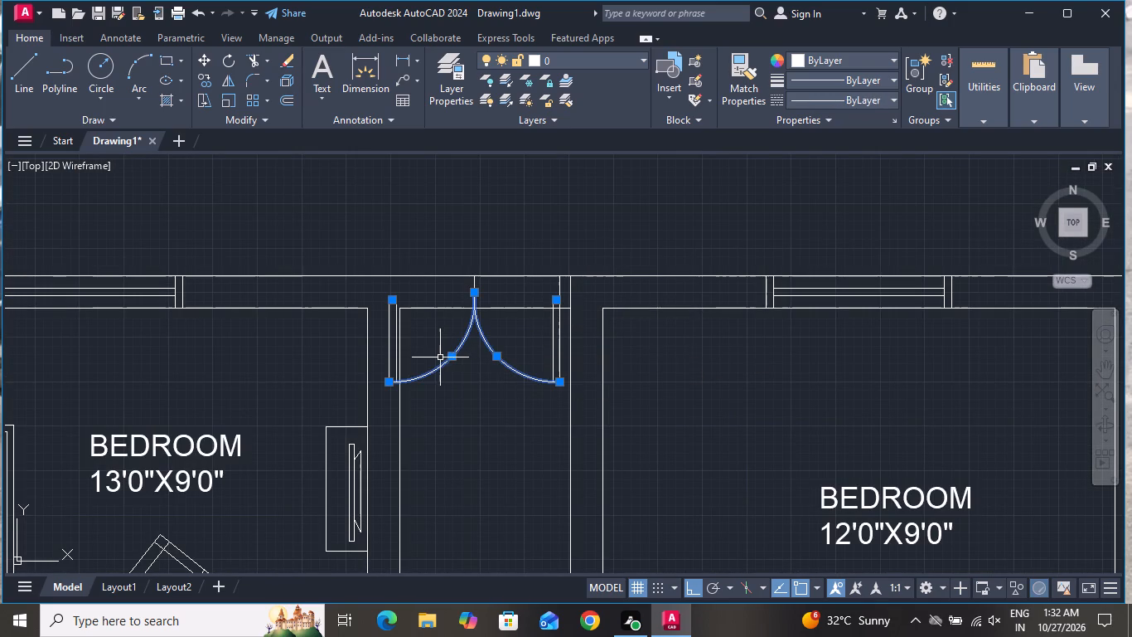
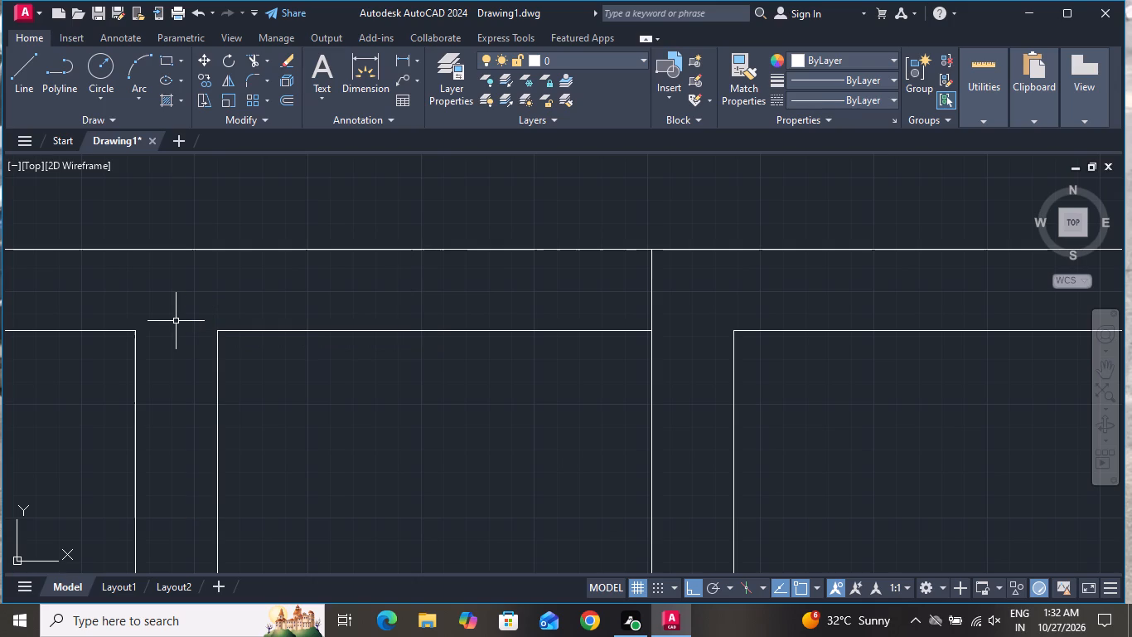
# Draw a vertical line across the outer wall thickness at the 13'0"X9'0" bedroom's side of the opening between the two bedrooms.
pyautogui.click(22, 73)
pyautogui.click(218, 331)
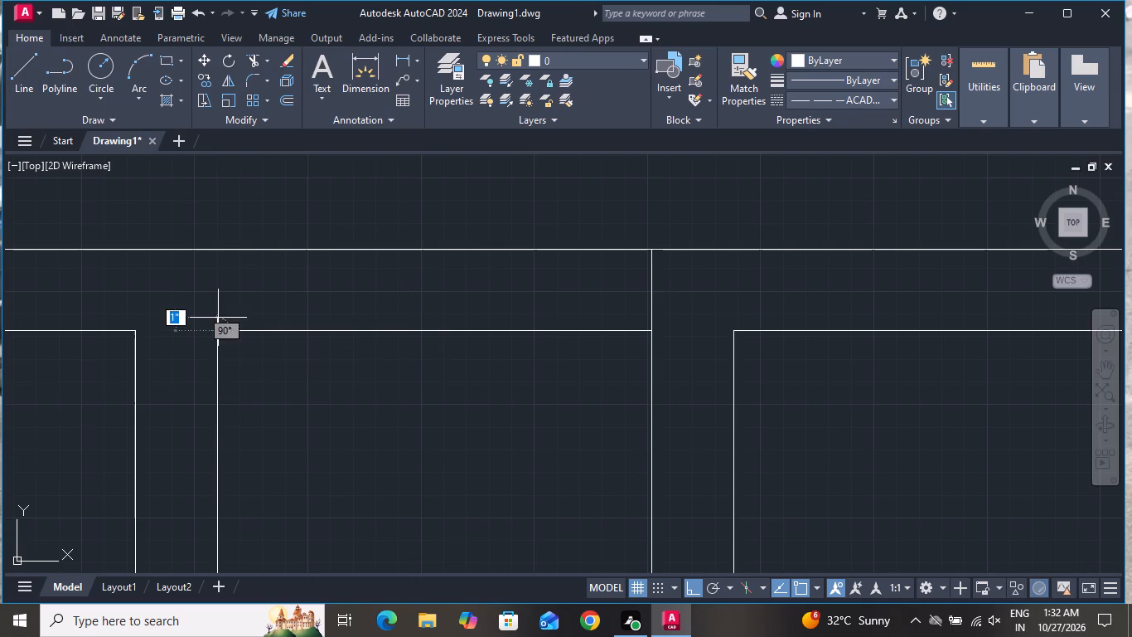
pyautogui.click(220, 248)
pyautogui.rightClick(220, 247)
pyautogui.click(253, 270)
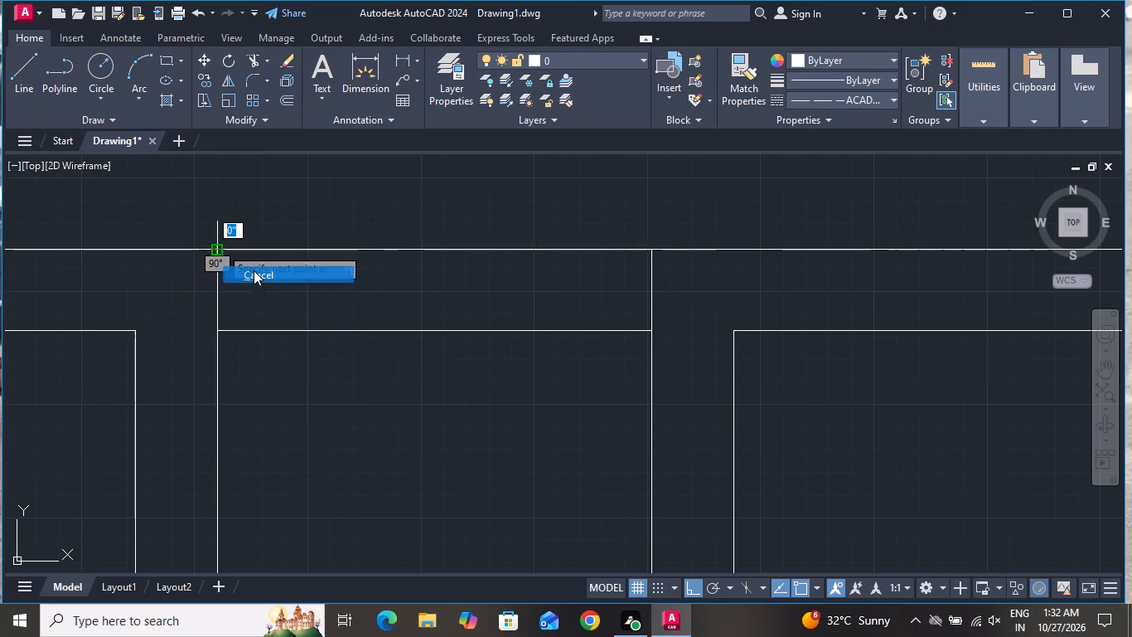
# Draw a horizontal dashed line about 4' long midway through the outer wall thickness, spanning the opening between the two bedrooms.
pyautogui.scroll(-6, 426, 442)
pyautogui.scroll(2, 490, 527)
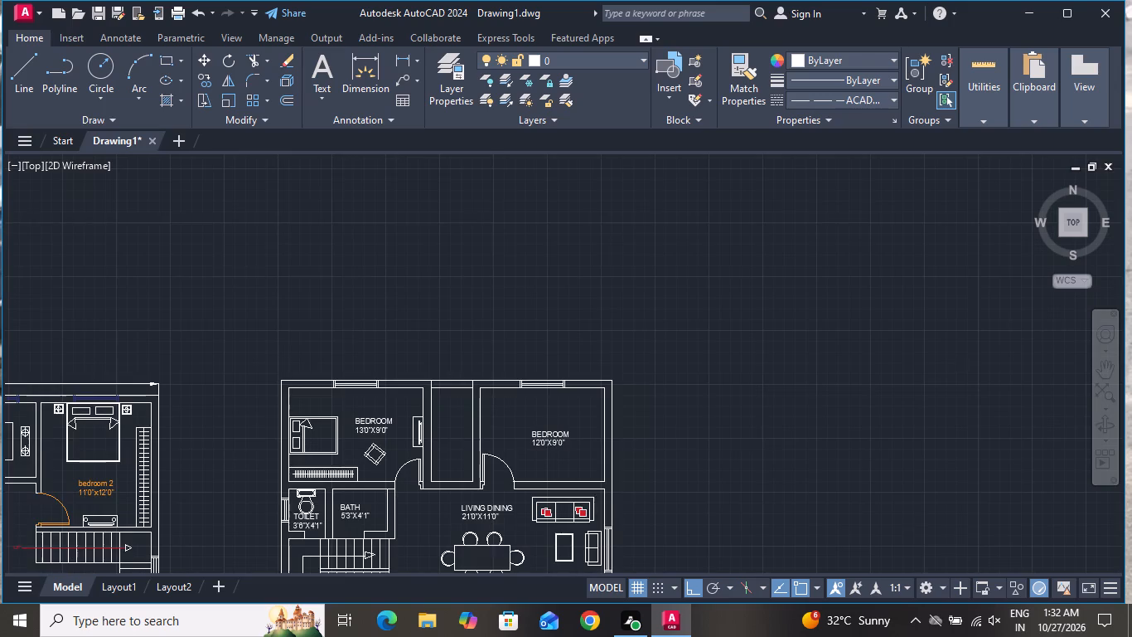
pyautogui.scroll(-1, 496, 464)
pyautogui.scroll(-1, 491, 338)
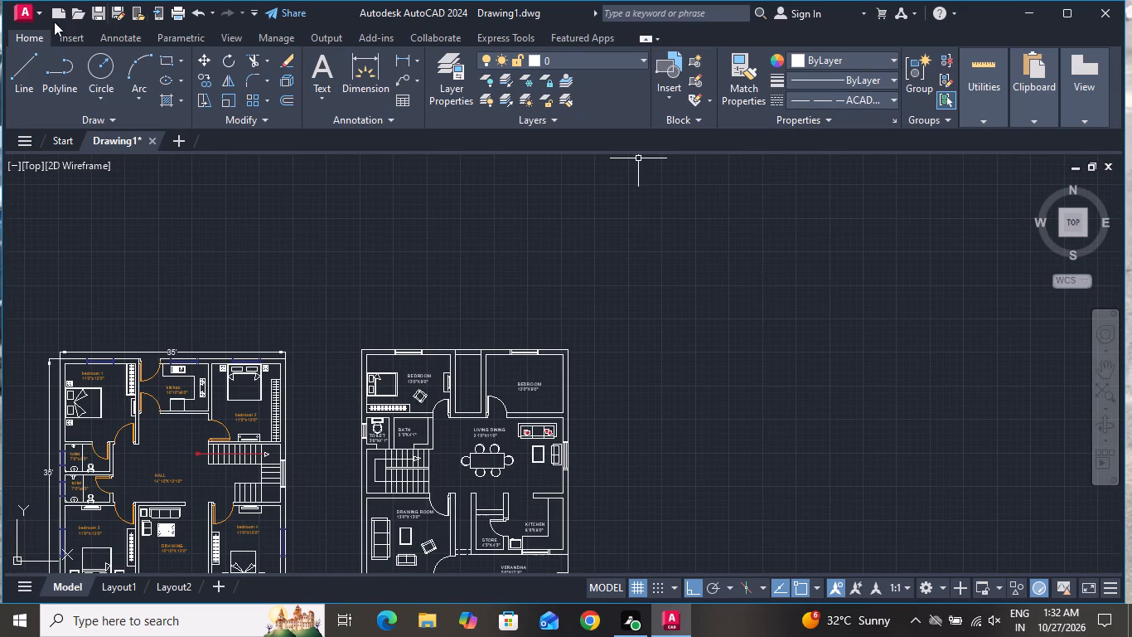
pyautogui.click(22, 60)
pyautogui.scroll(3, 451, 335)
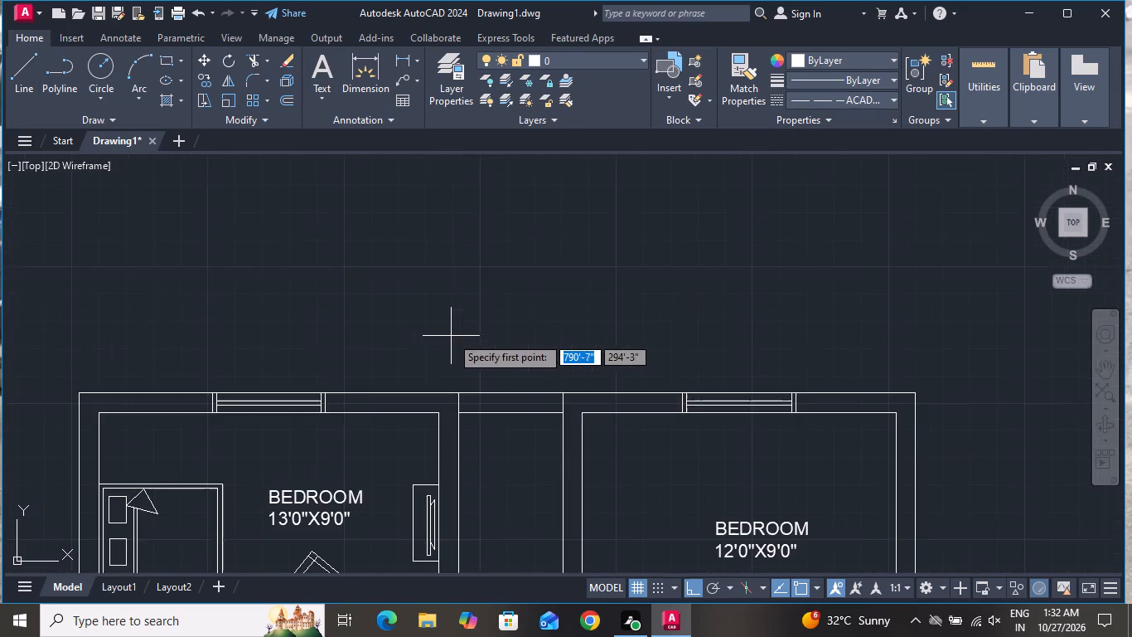
pyautogui.scroll(4, 479, 444)
pyautogui.scroll(-2, 438, 306)
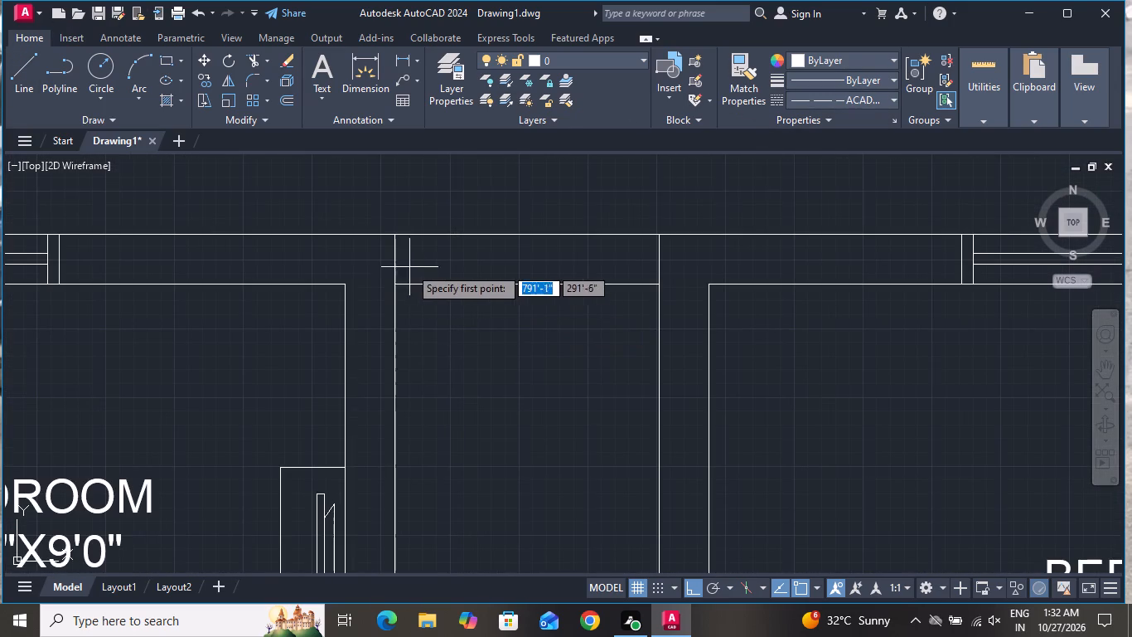
pyautogui.click(390, 261)
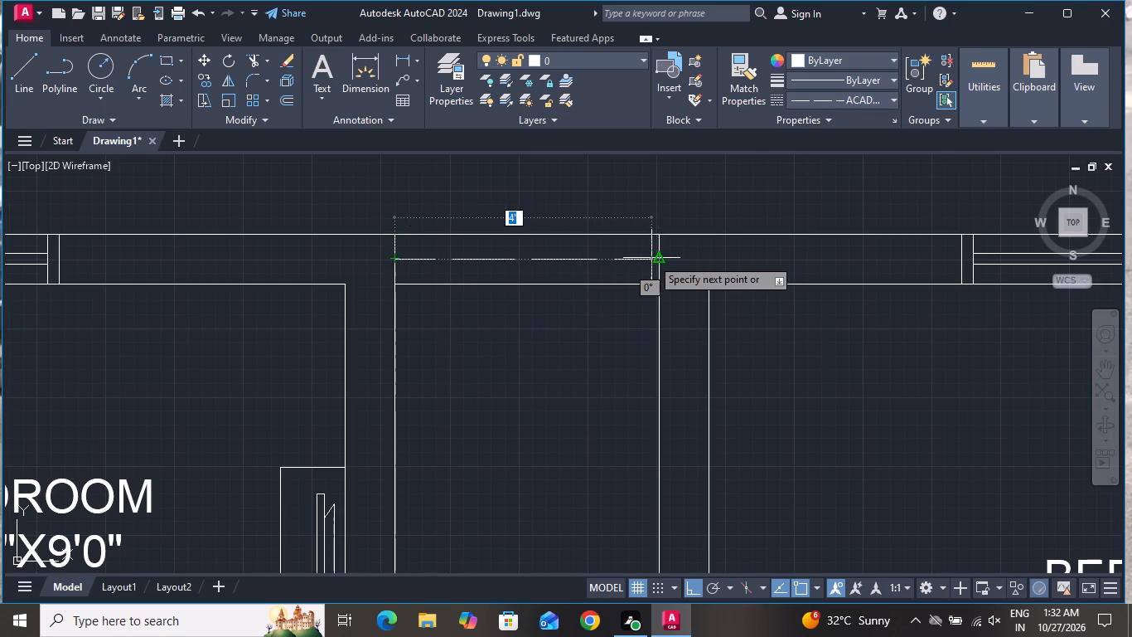
pyautogui.click(658, 260)
pyautogui.rightClick(658, 260)
pyautogui.click(673, 283)
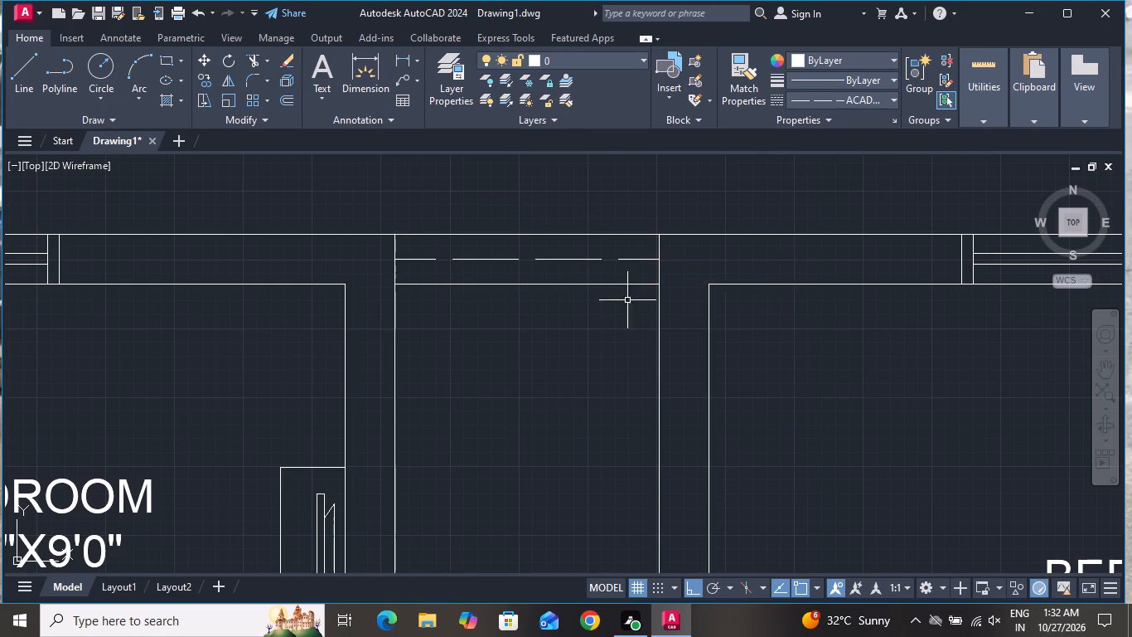
# Insert the Trees - Imperial block from the architectural tool palette above the ground floor plan.
pyautogui.scroll(-1, 622, 307)
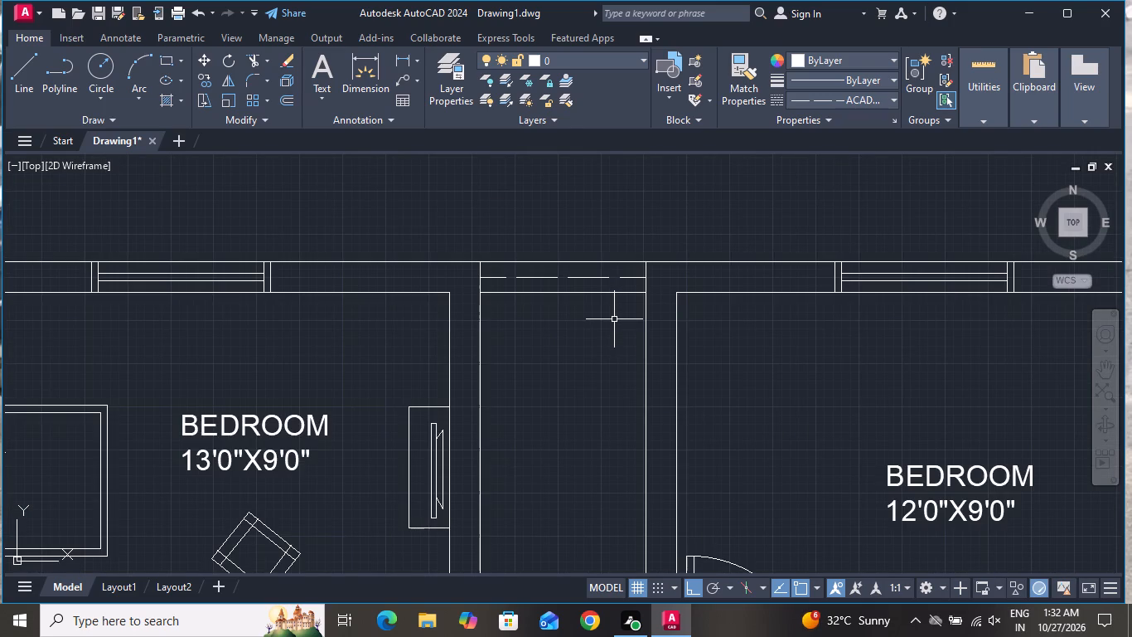
pyautogui.scroll(-3, 613, 322)
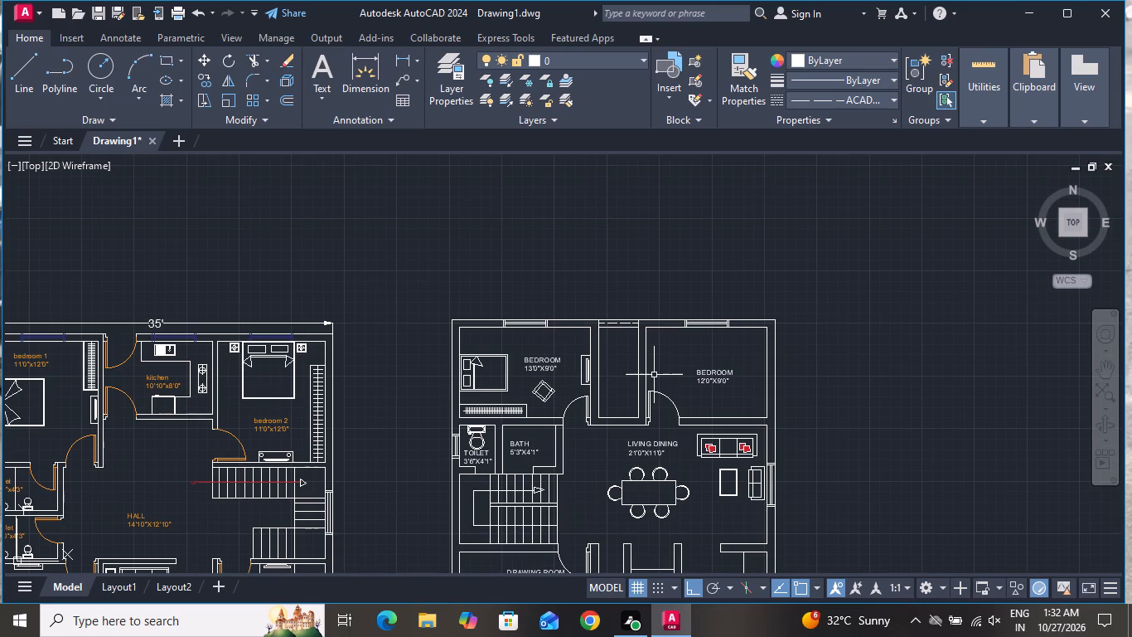
pyautogui.scroll(-2, 654, 374)
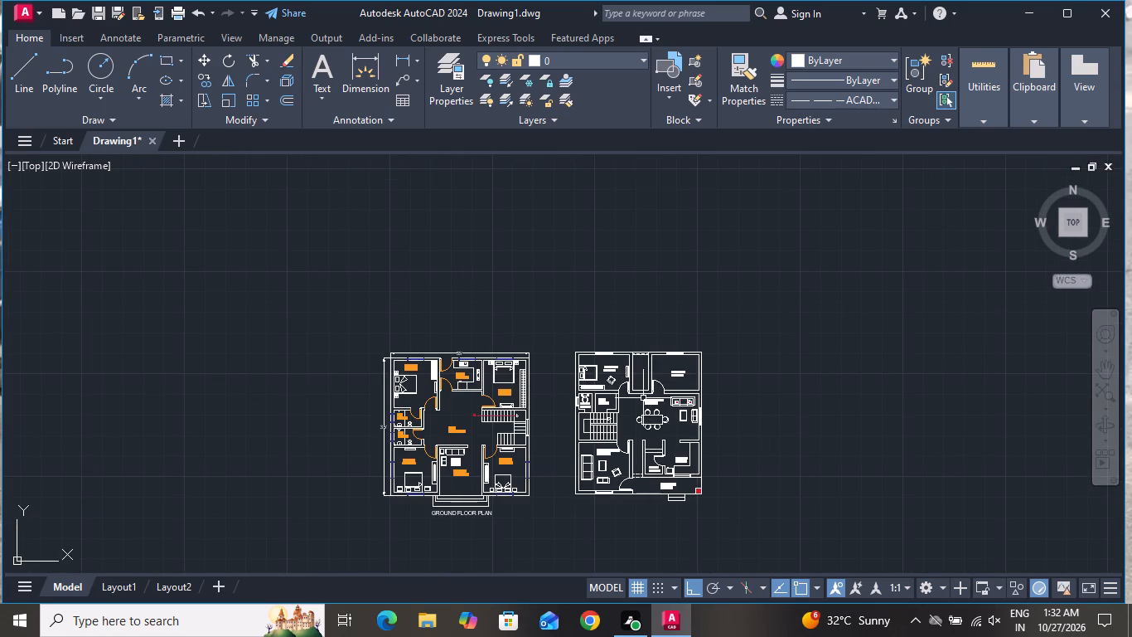
pyautogui.write('tp')
pyautogui.press('space')
pyautogui.click(739, 352)
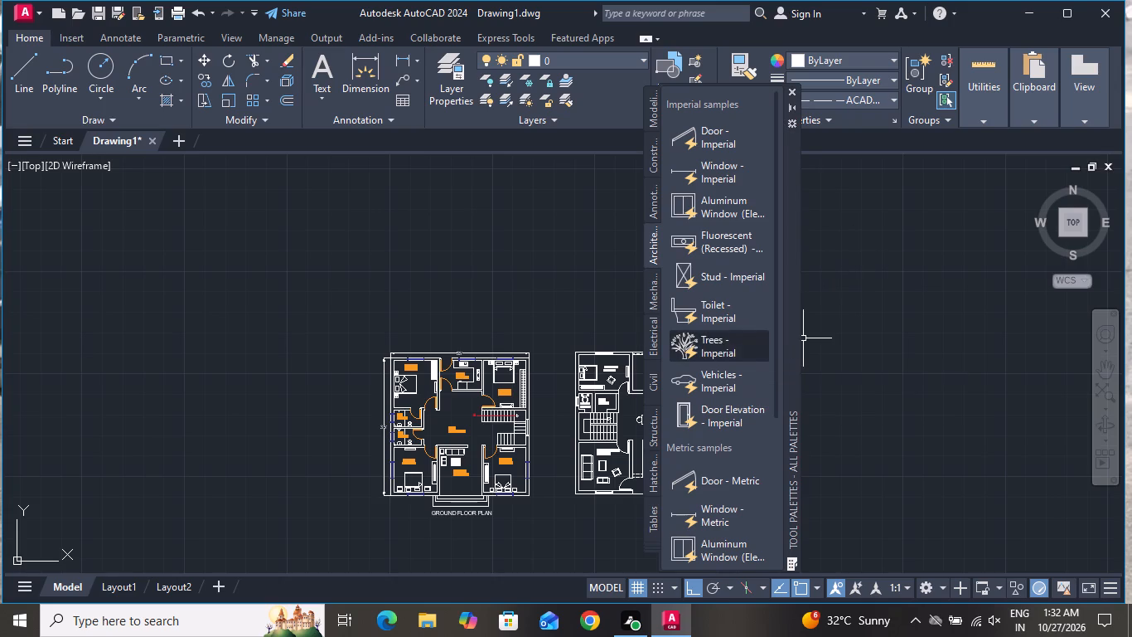
pyautogui.click(508, 290)
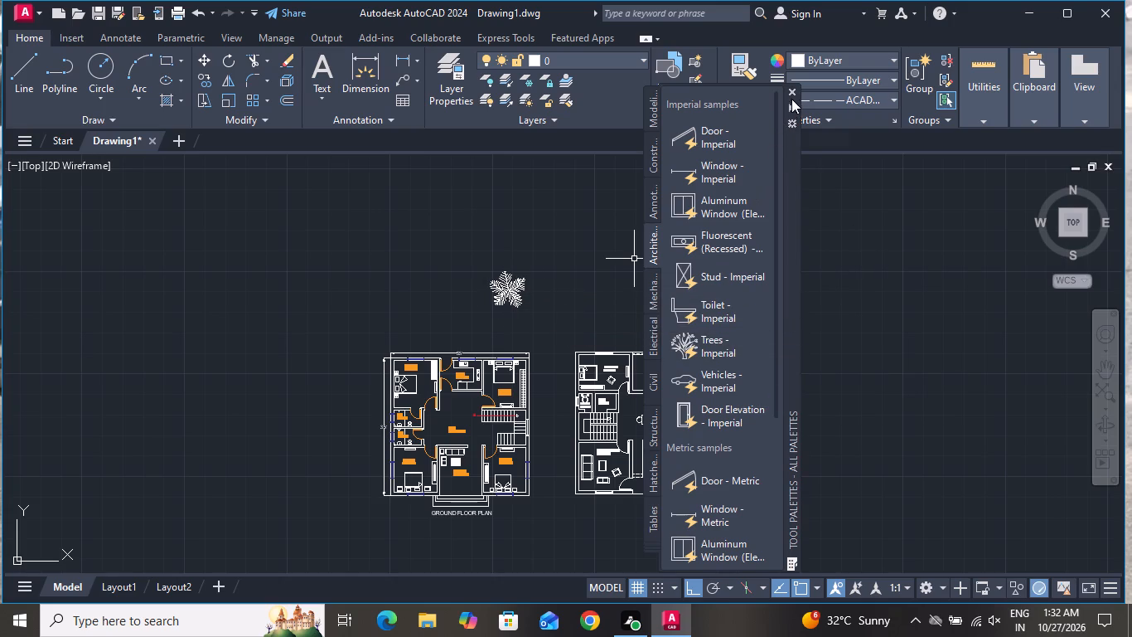
pyautogui.click(793, 90)
# Recolour all geometry of the Trees - Imperial block green in the Block Editor and save the block changes.
pyautogui.scroll(2, 501, 307)
pyautogui.click(526, 275)
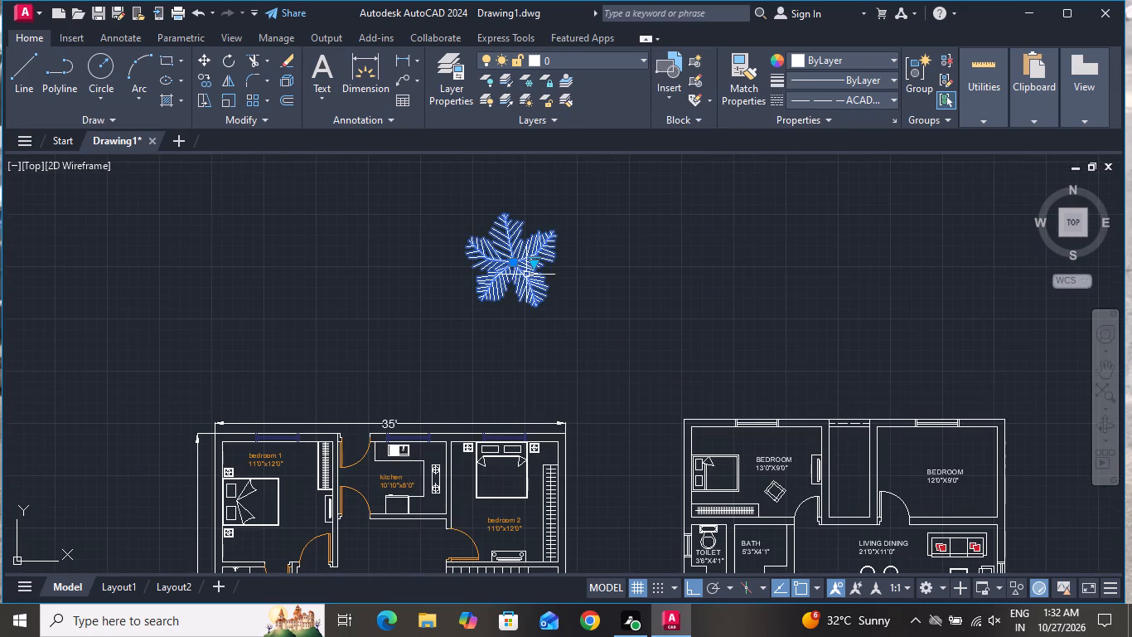
pyautogui.doubleClick(524, 284)
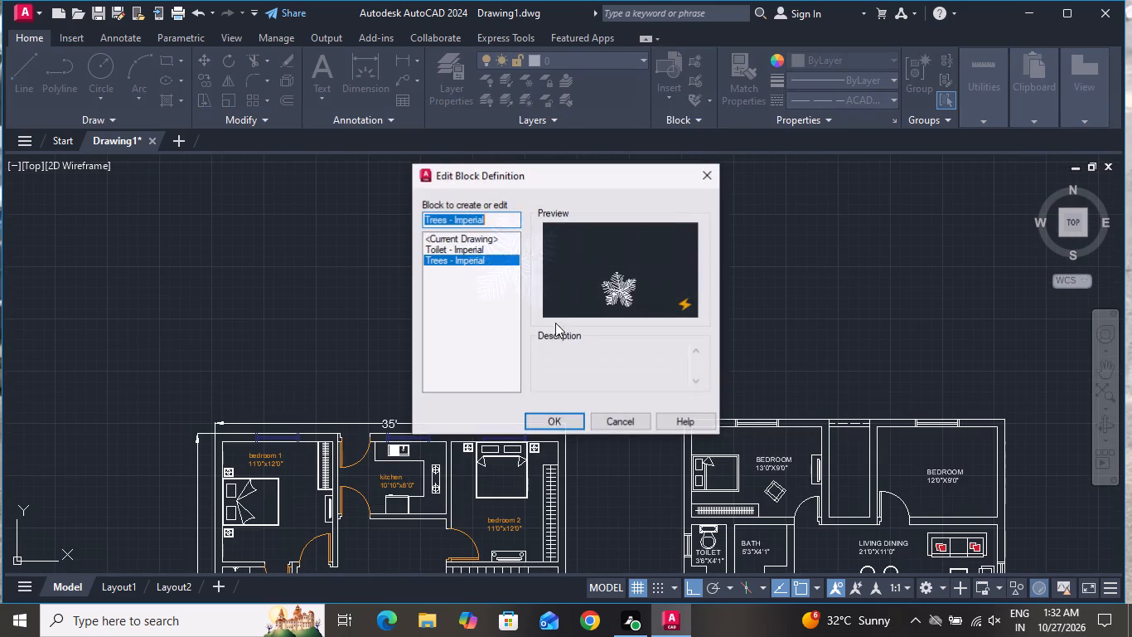
pyautogui.click(562, 425)
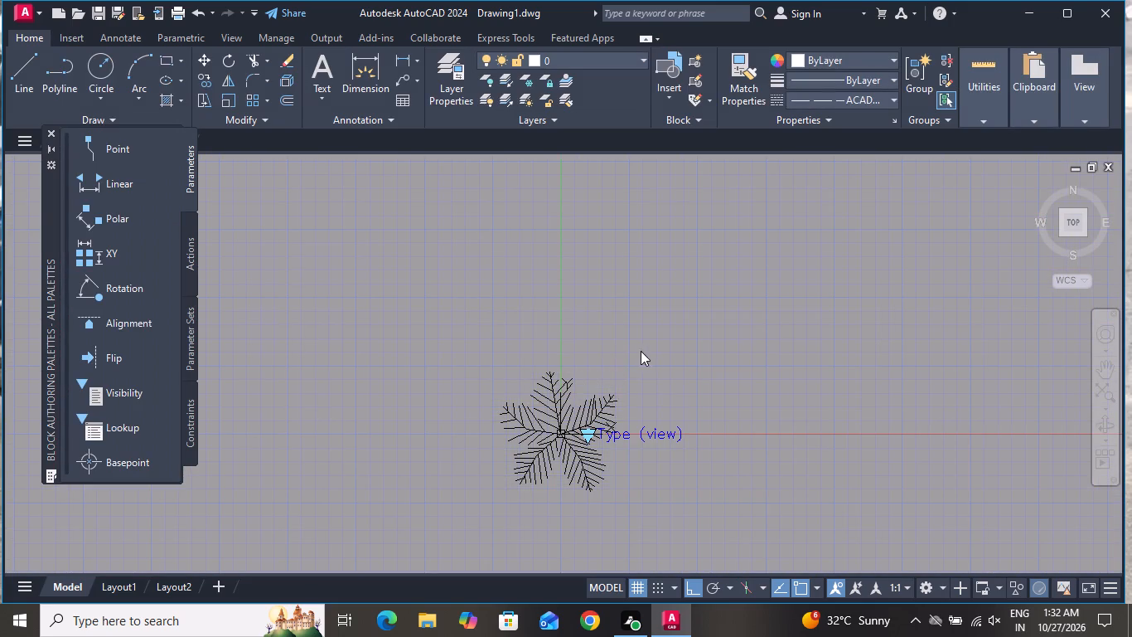
pyautogui.click(661, 348)
pyautogui.click(668, 342)
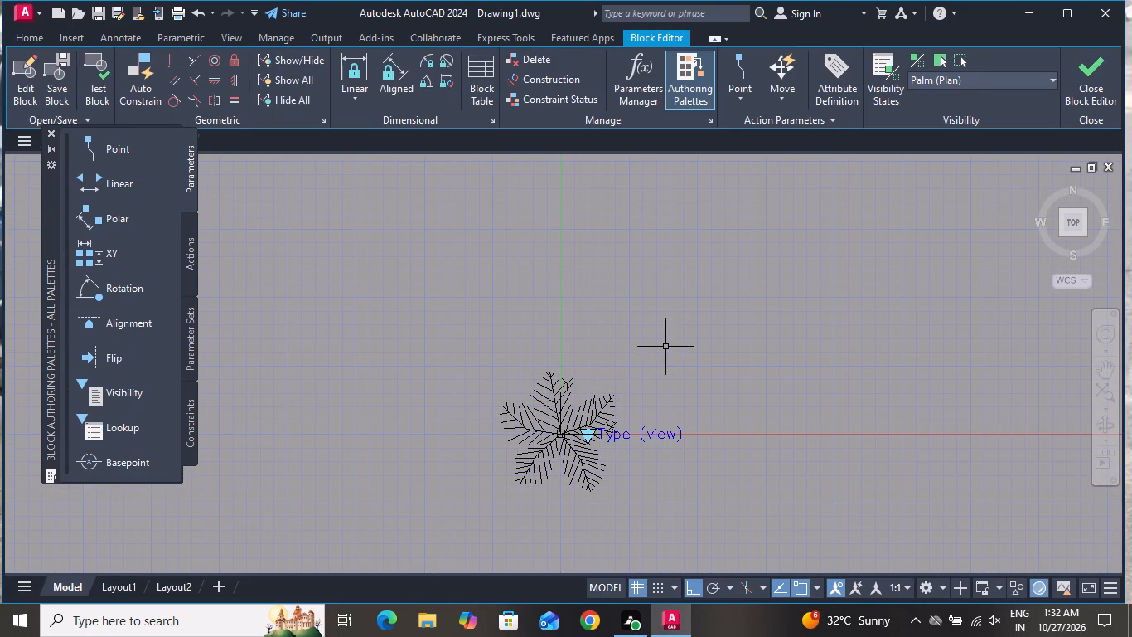
pyautogui.click(660, 342)
pyautogui.click(477, 506)
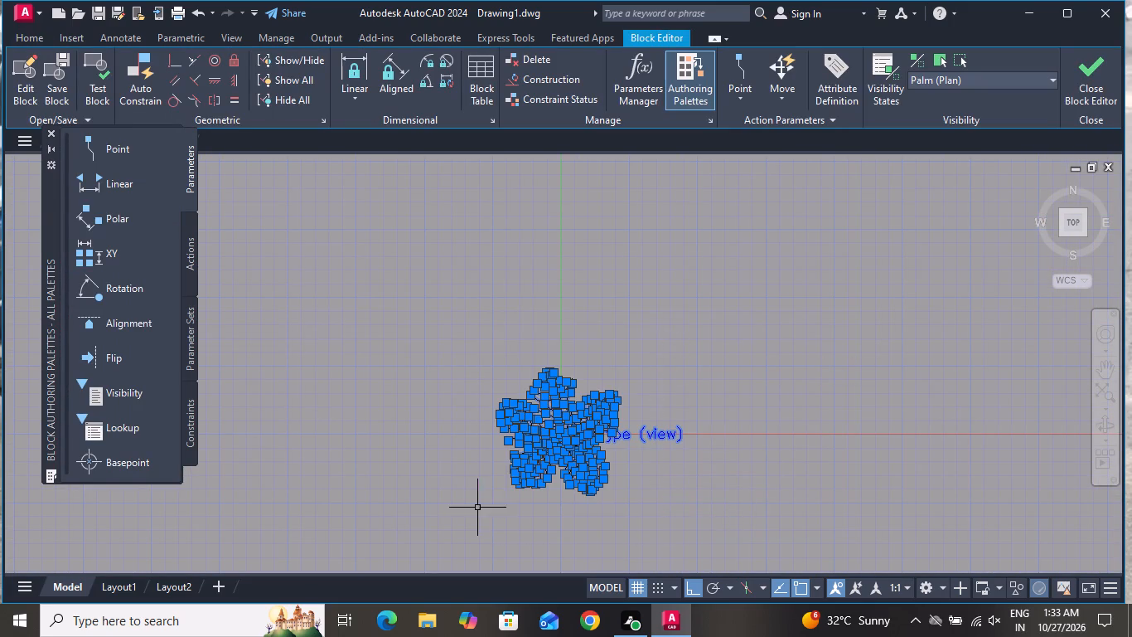
pyautogui.click(33, 41)
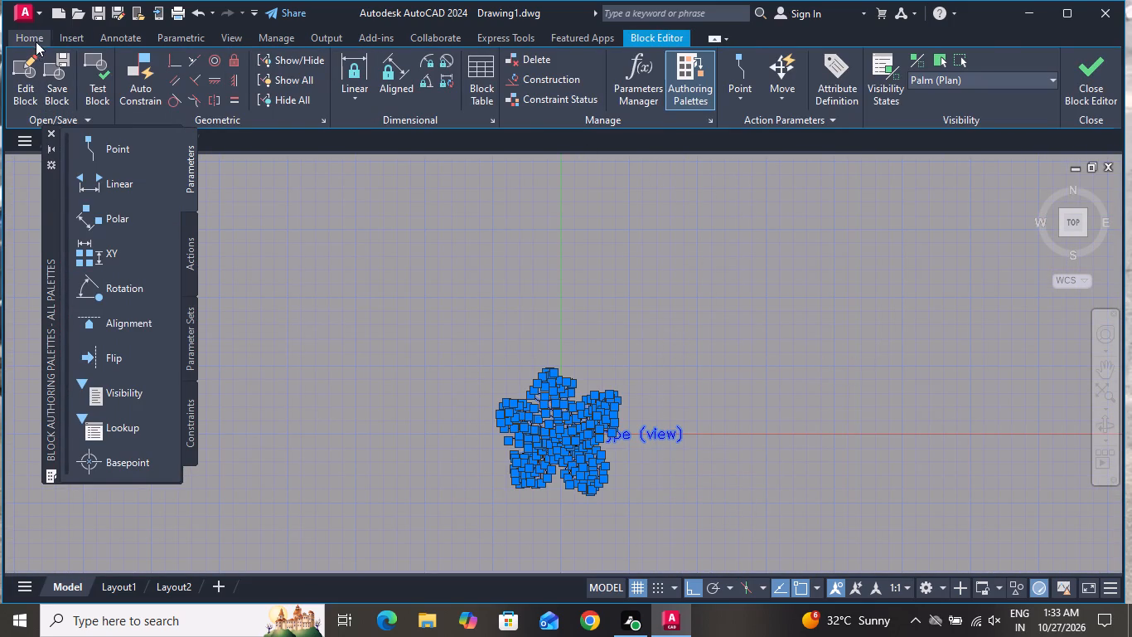
pyautogui.click(752, 109)
pyautogui.click(813, 141)
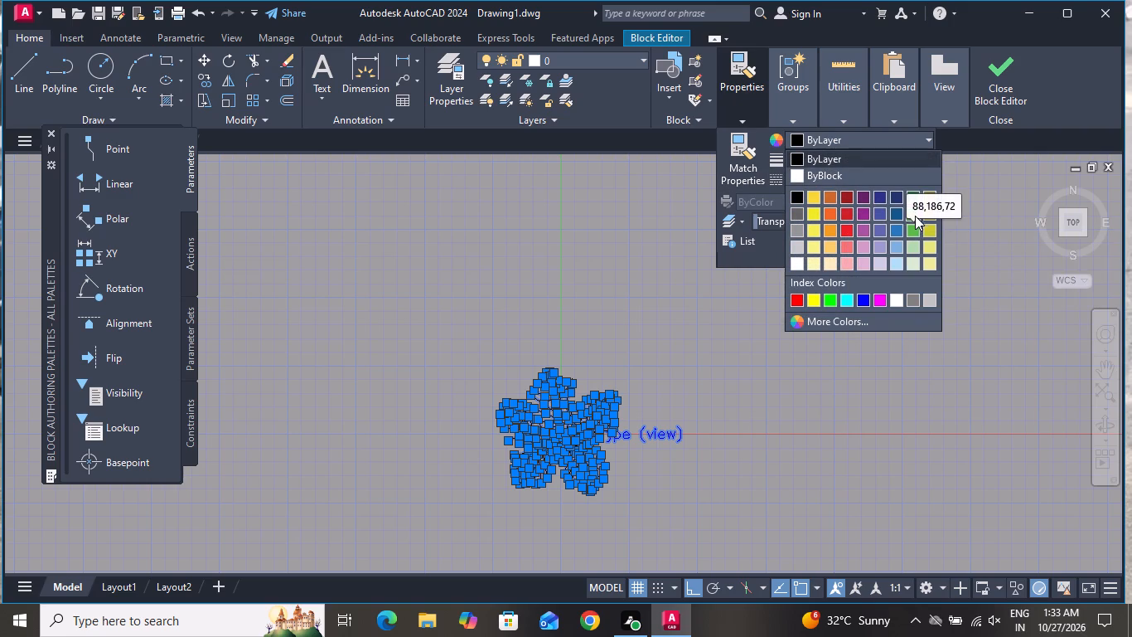
pyautogui.click(914, 212)
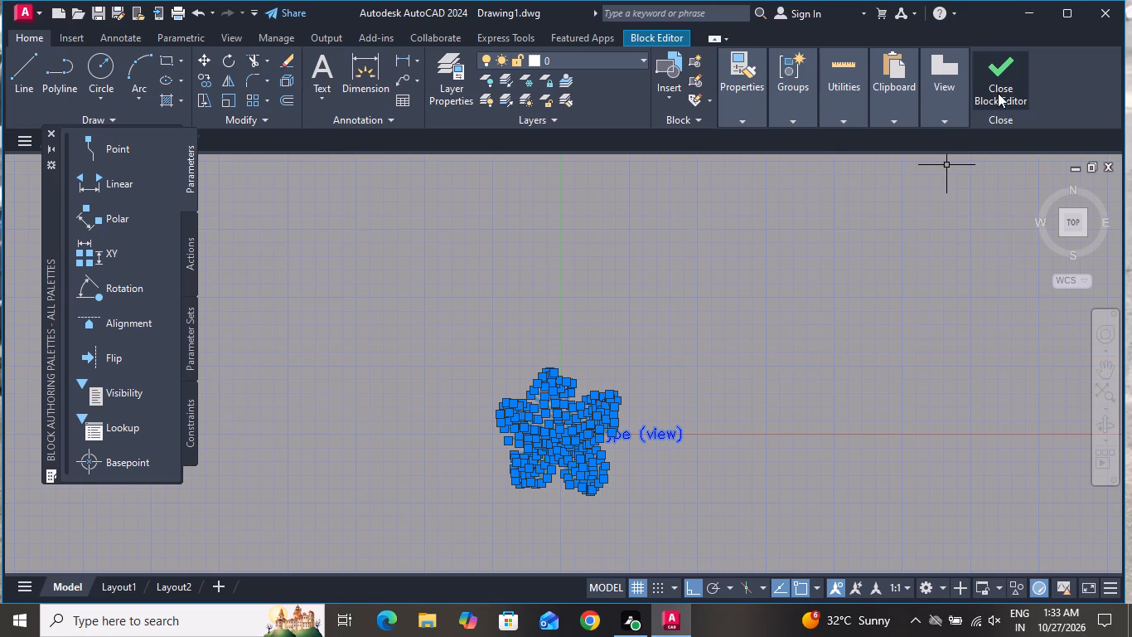
pyautogui.click(999, 92)
pyautogui.click(556, 282)
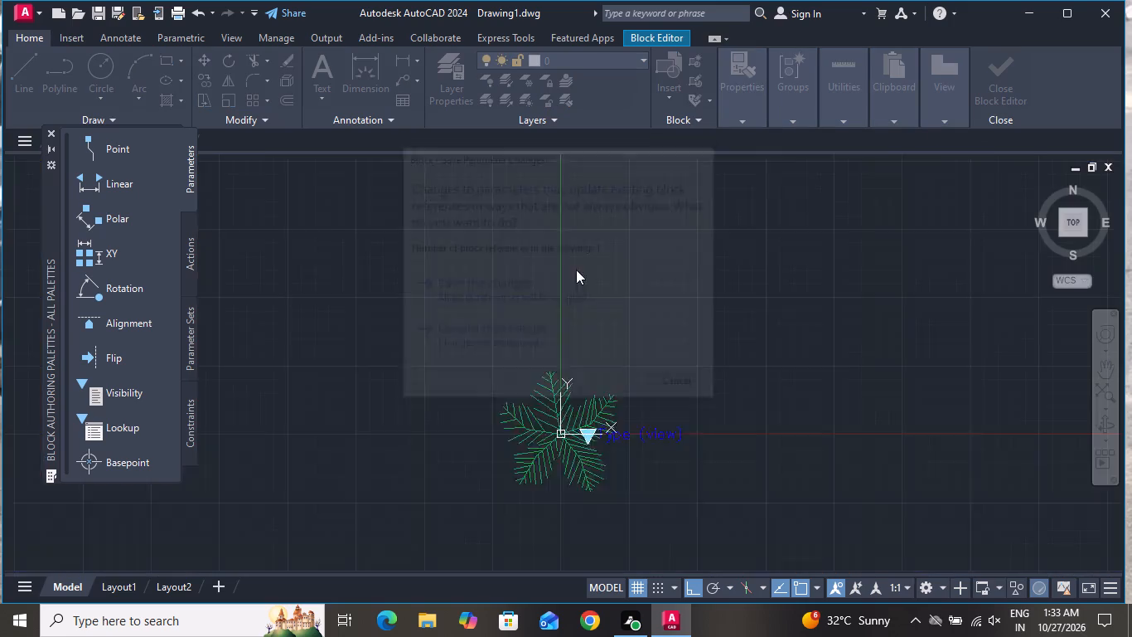
# Scale the green palm tree down to about half its size, using a base point near its centre.
pyautogui.scroll(-1, 718, 235)
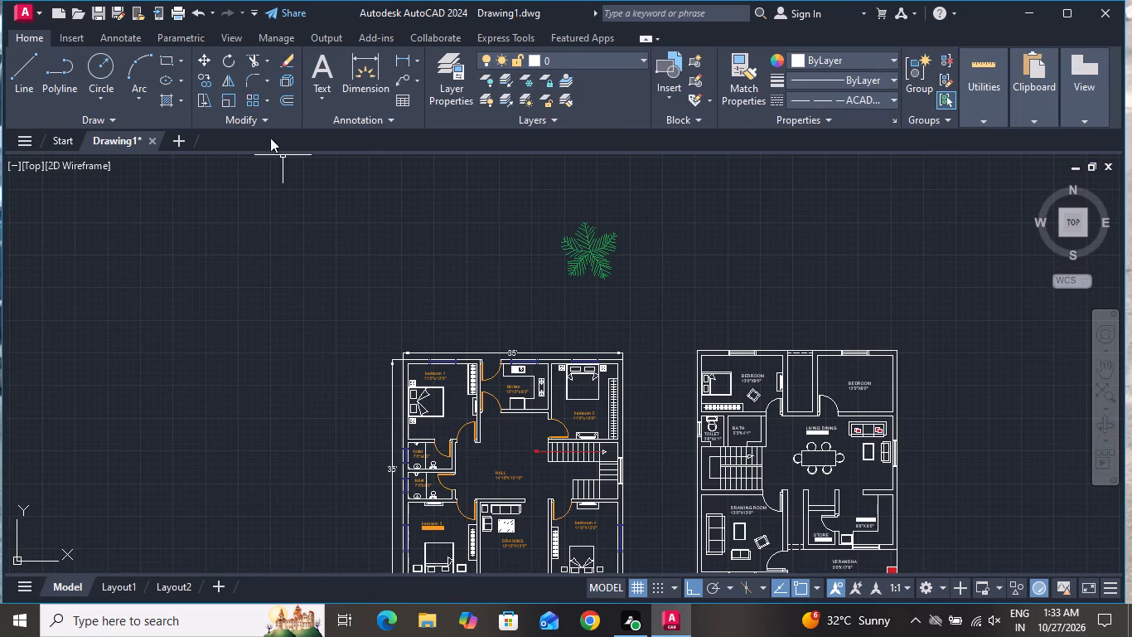
pyautogui.click(224, 99)
pyautogui.rightClick(555, 266)
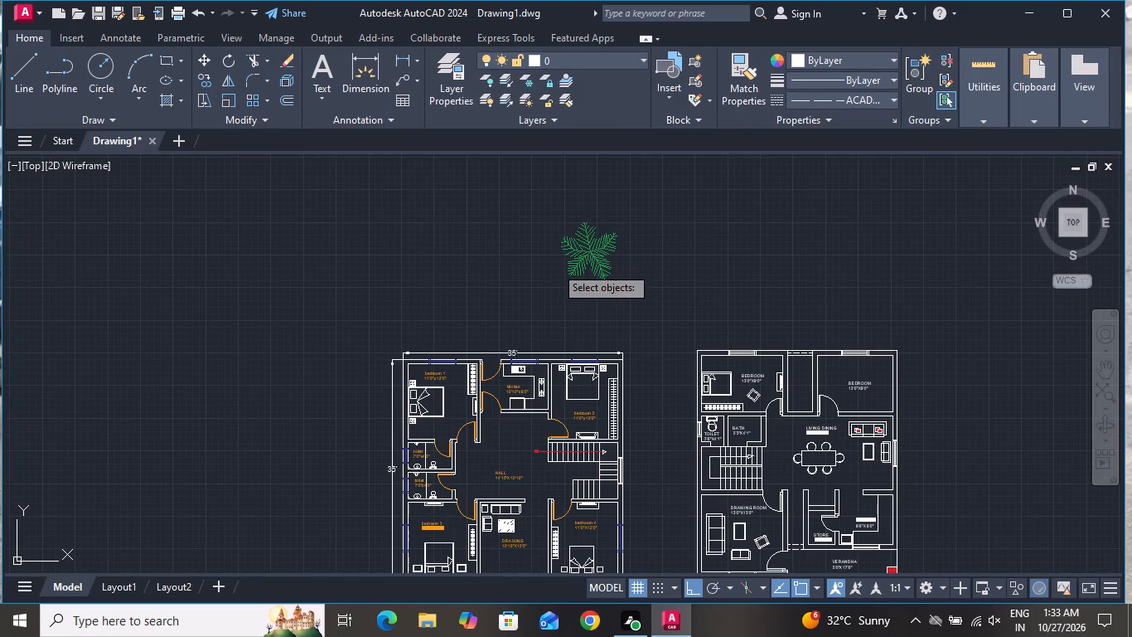
pyautogui.click(608, 240)
pyautogui.click(230, 95)
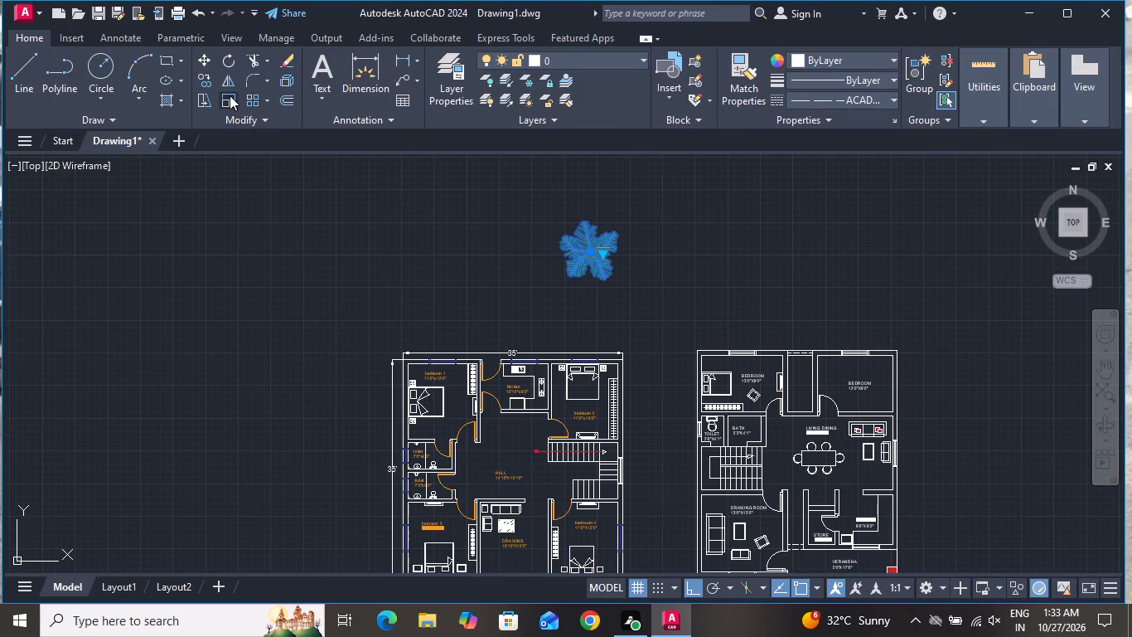
pyautogui.click(597, 248)
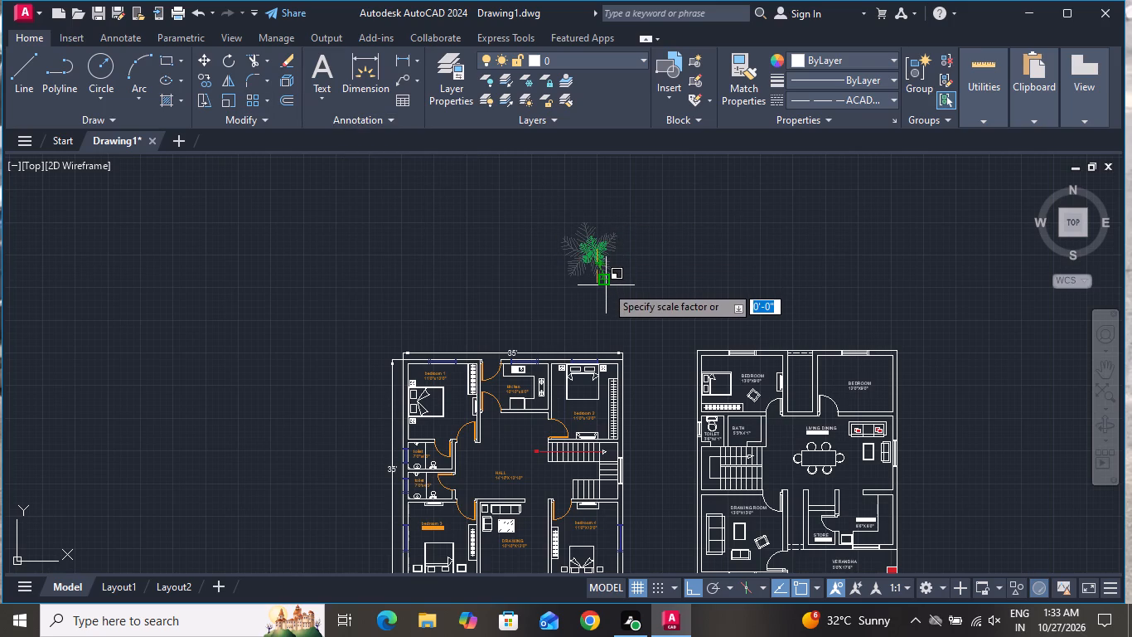
pyautogui.click(606, 285)
# Copy the green tree with Ortho off, placing one in the Living Dining corner beside the kitchen wall and one outside the plan.
pyautogui.click(591, 252)
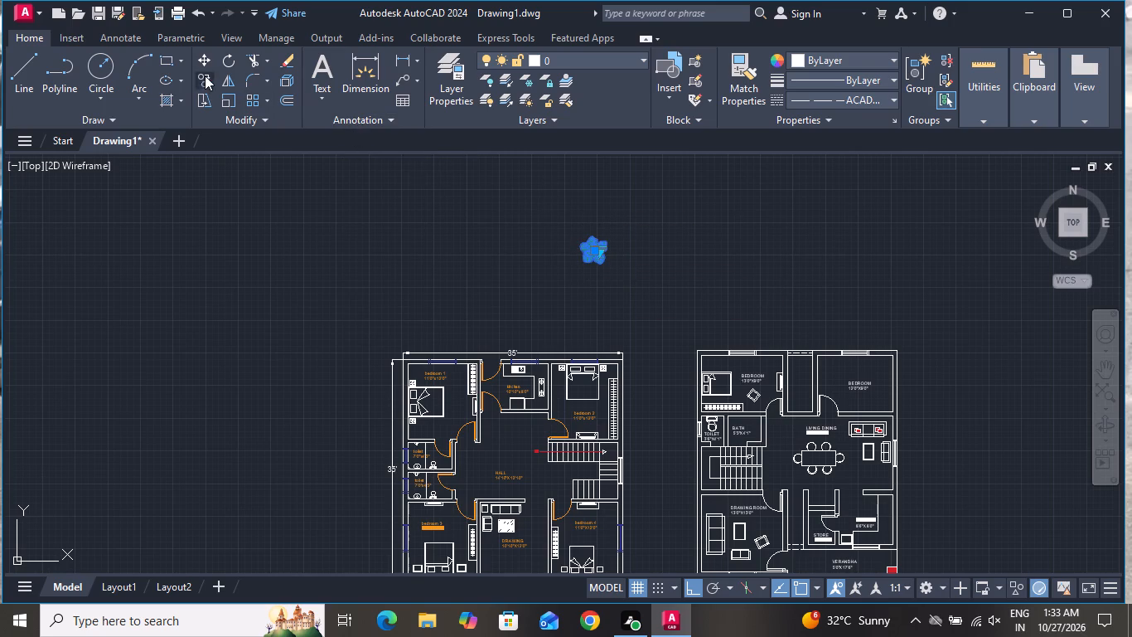
pyautogui.click(205, 75)
pyautogui.click(538, 244)
pyautogui.scroll(-2, 602, 268)
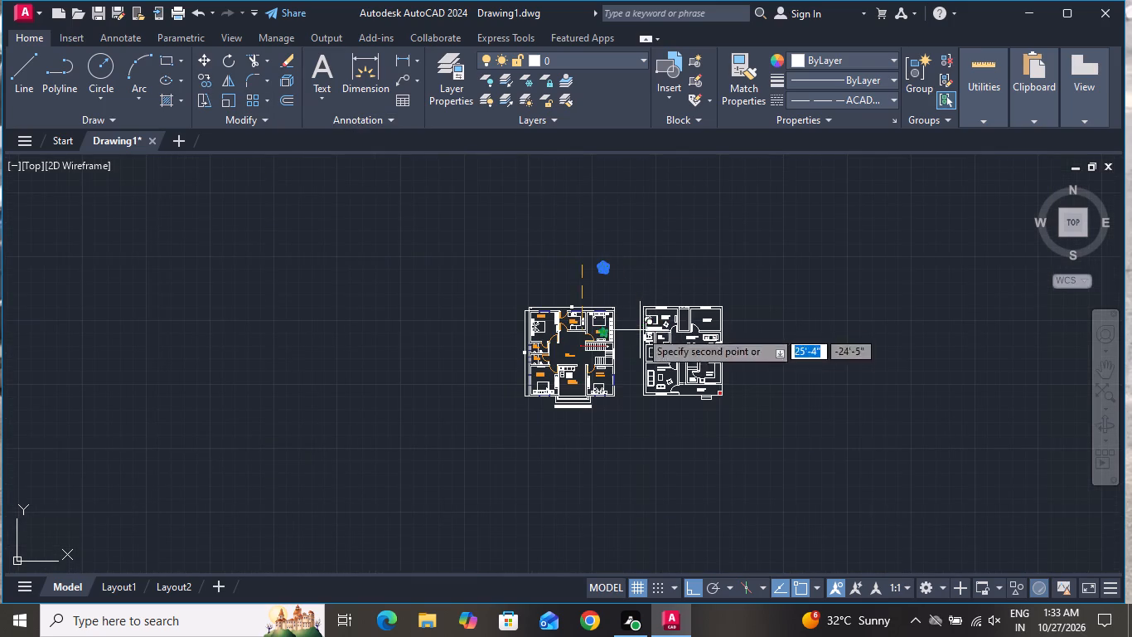
pyautogui.click(689, 582)
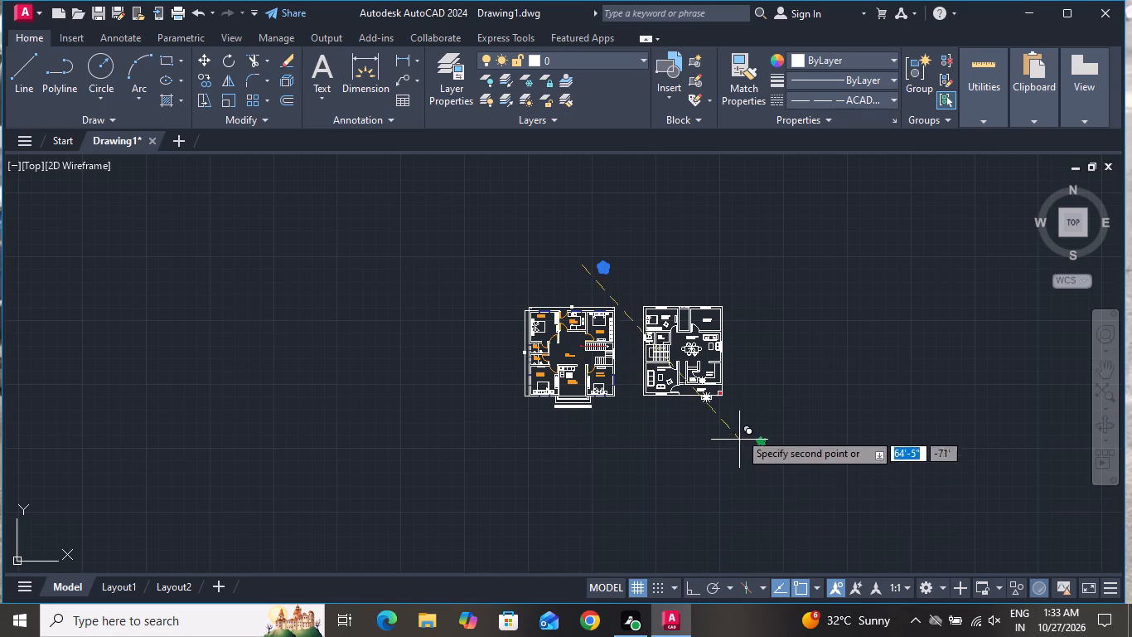
pyautogui.scroll(3, 725, 372)
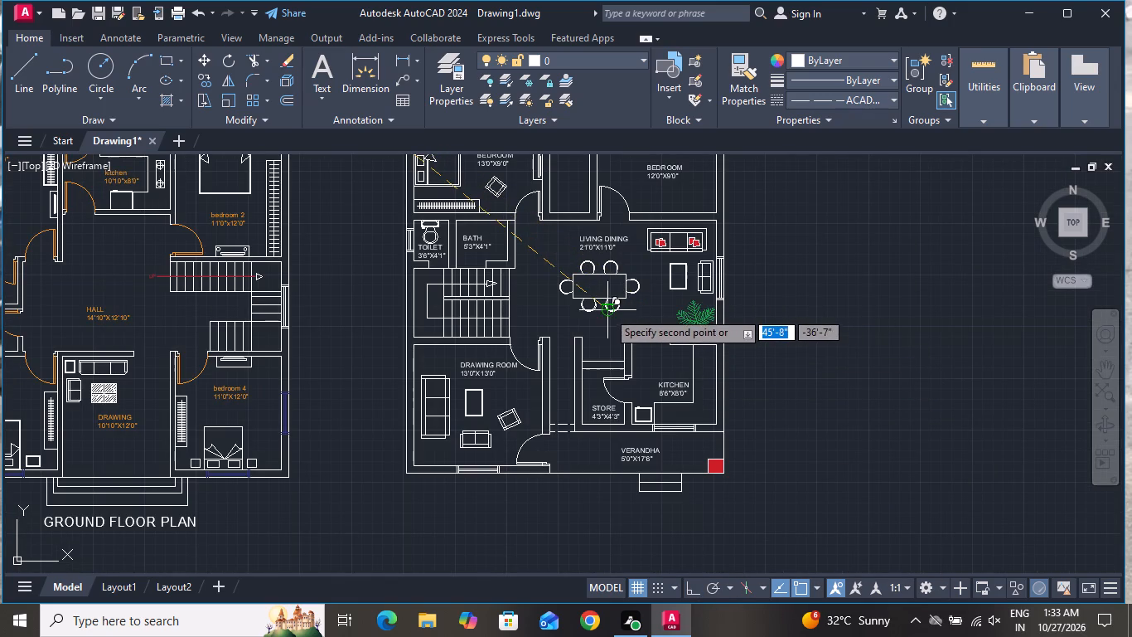
pyautogui.click(607, 310)
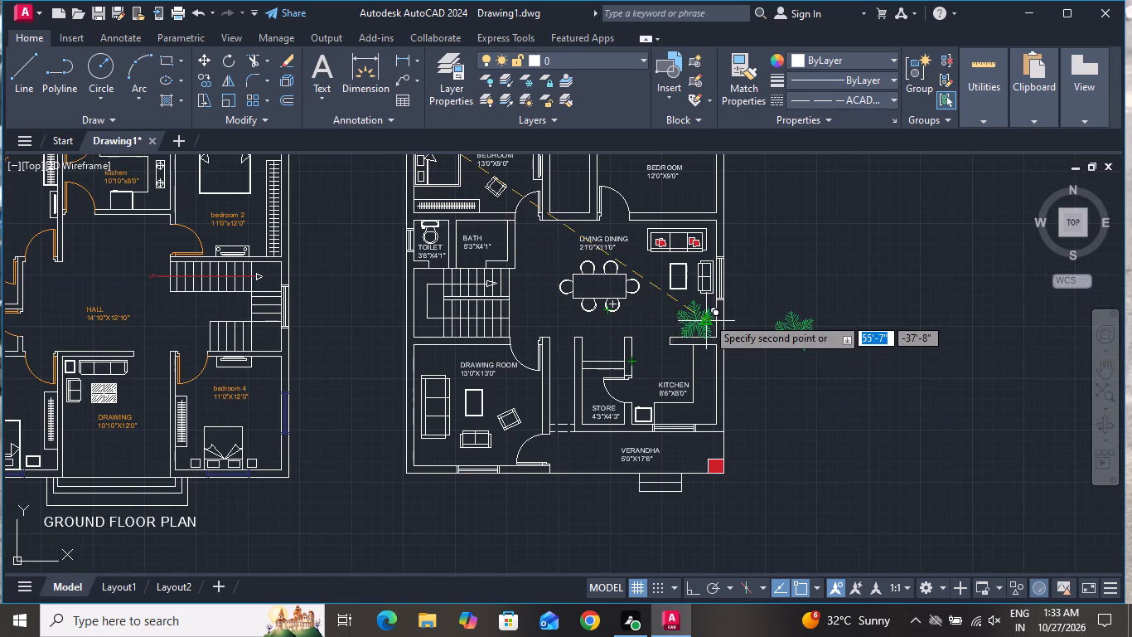
pyautogui.click(707, 317)
pyautogui.rightClick(707, 317)
pyautogui.click(754, 346)
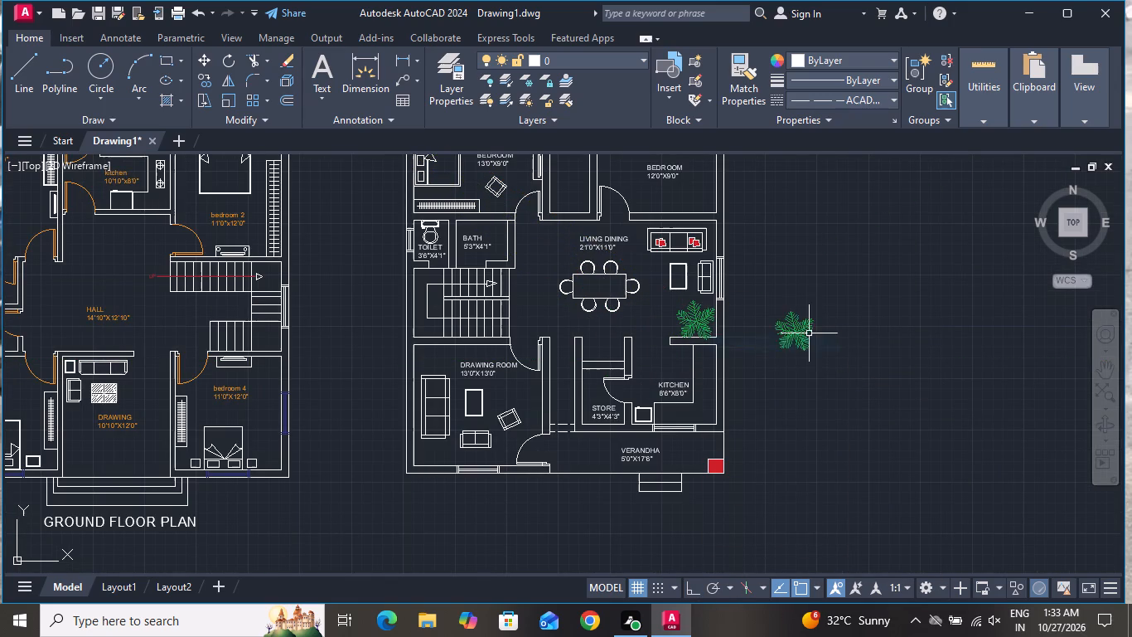
# Move the green tree from outside the plan into the Drawing Room corner below the three-seat sofa.
pyautogui.click(810, 333)
pyautogui.click(205, 56)
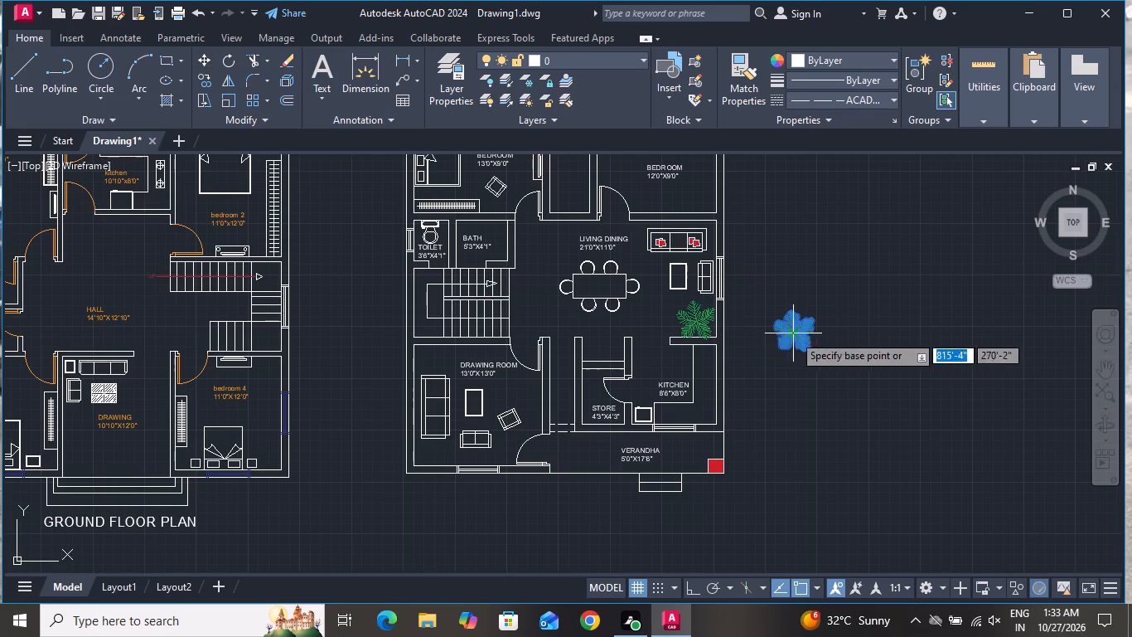
pyautogui.click(793, 334)
pyautogui.scroll(-1, 562, 521)
pyautogui.scroll(3, 479, 511)
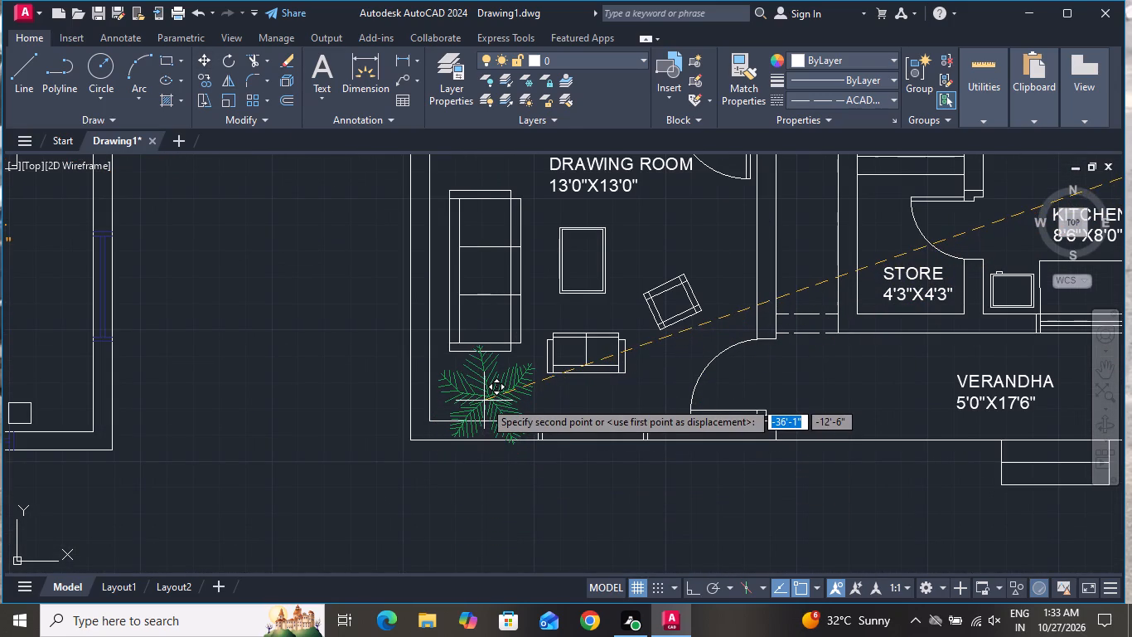
pyautogui.click(482, 397)
pyautogui.scroll(-2, 494, 459)
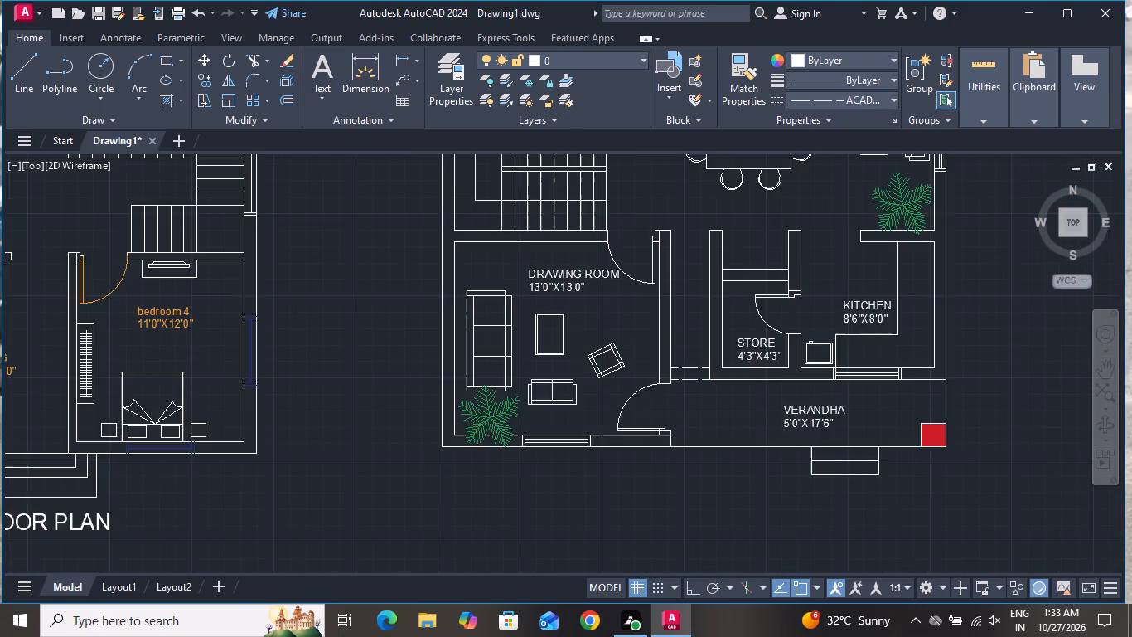
# Scale the Living Dining plant down to about two-thirds of its size so it clears the kitchen wall.
pyautogui.scroll(2, 757, 290)
pyautogui.click(752, 309)
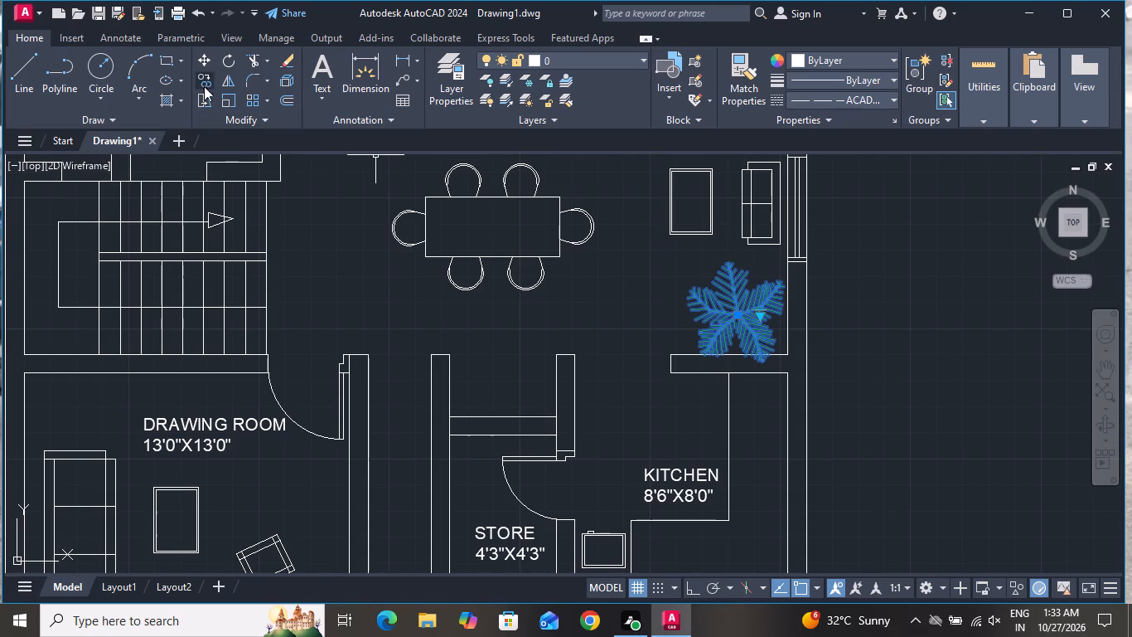
pyautogui.click(232, 97)
pyautogui.click(749, 316)
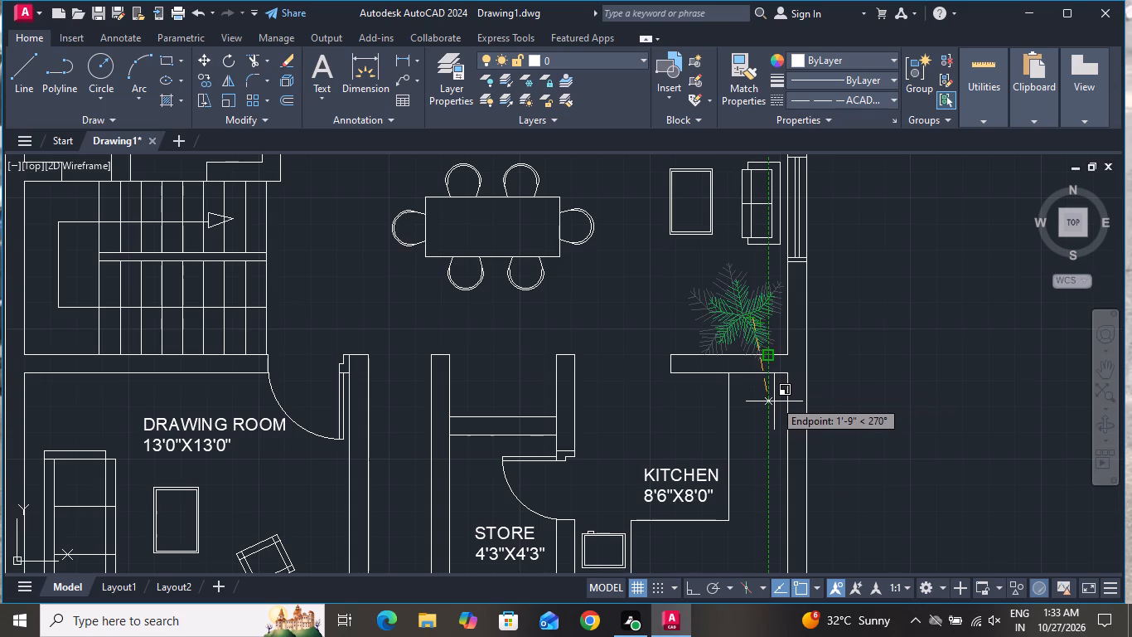
pyautogui.click(774, 402)
pyautogui.scroll(-2, 808, 420)
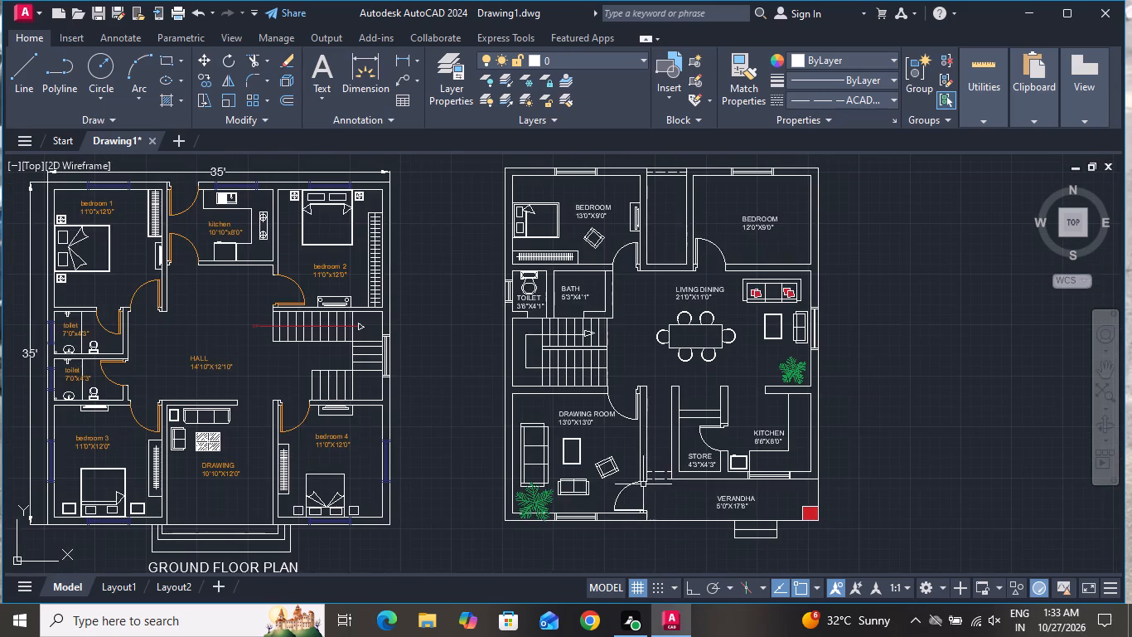
# Scale the Drawing Room corner plant down to about half its size, using a base point near its centre.
pyautogui.scroll(3, 554, 532)
pyautogui.click(459, 411)
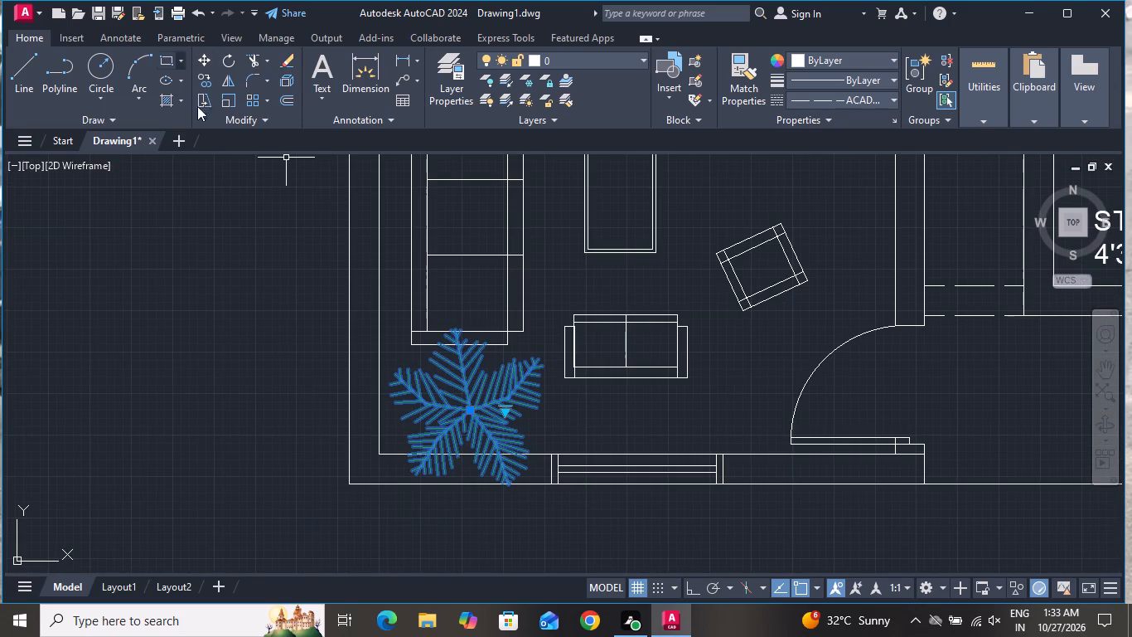
pyautogui.click(229, 107)
pyautogui.click(494, 422)
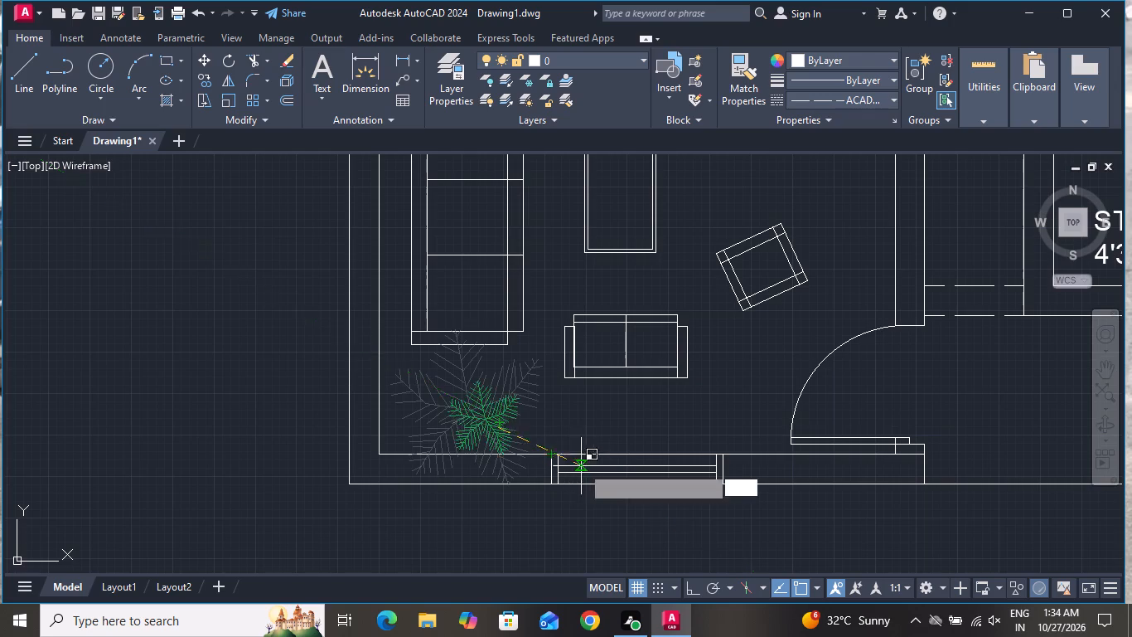
pyautogui.click(593, 469)
# Move the reduced Drawing Room plant slightly toward the sofa so it sits clear of the outer wall.
pyautogui.click(491, 430)
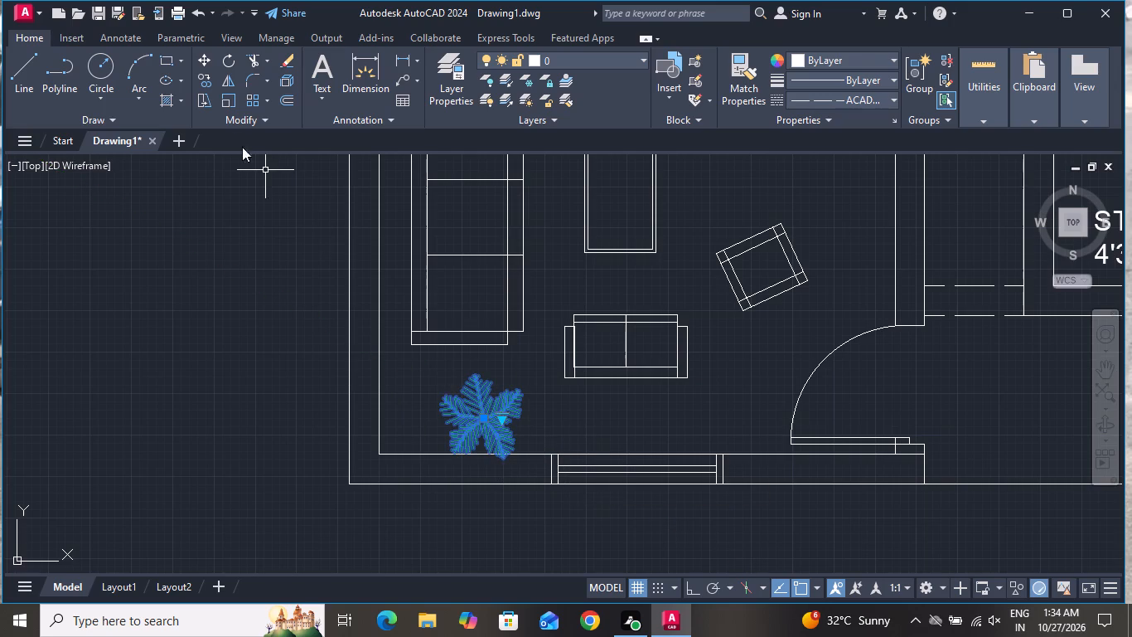
pyautogui.click(214, 59)
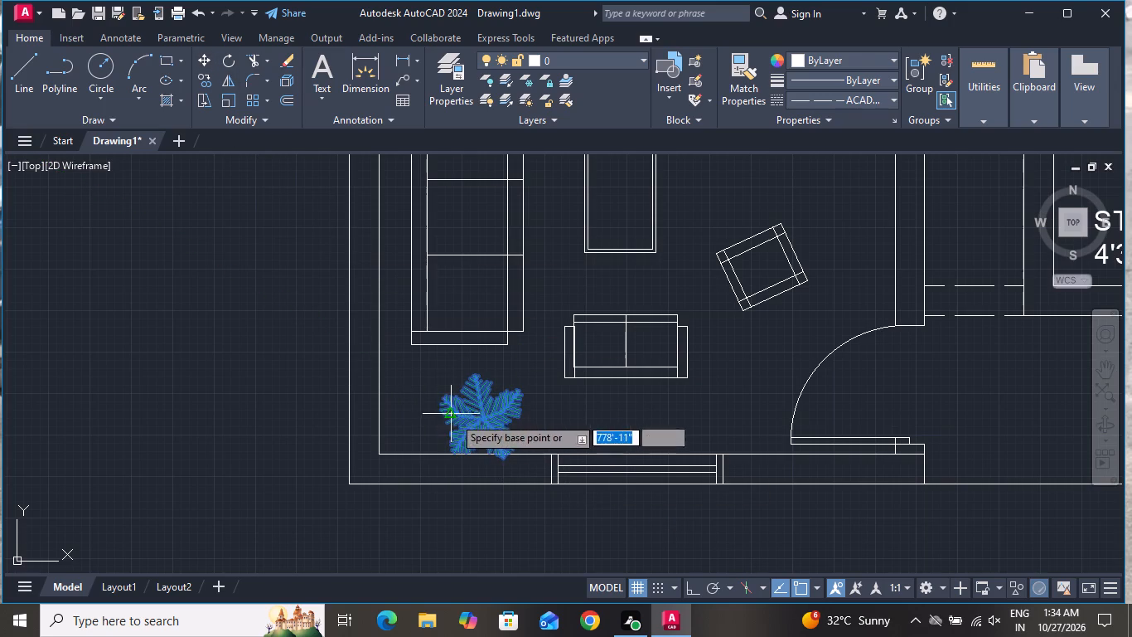
pyautogui.click(470, 427)
pyautogui.click(456, 405)
pyautogui.scroll(-1, 485, 520)
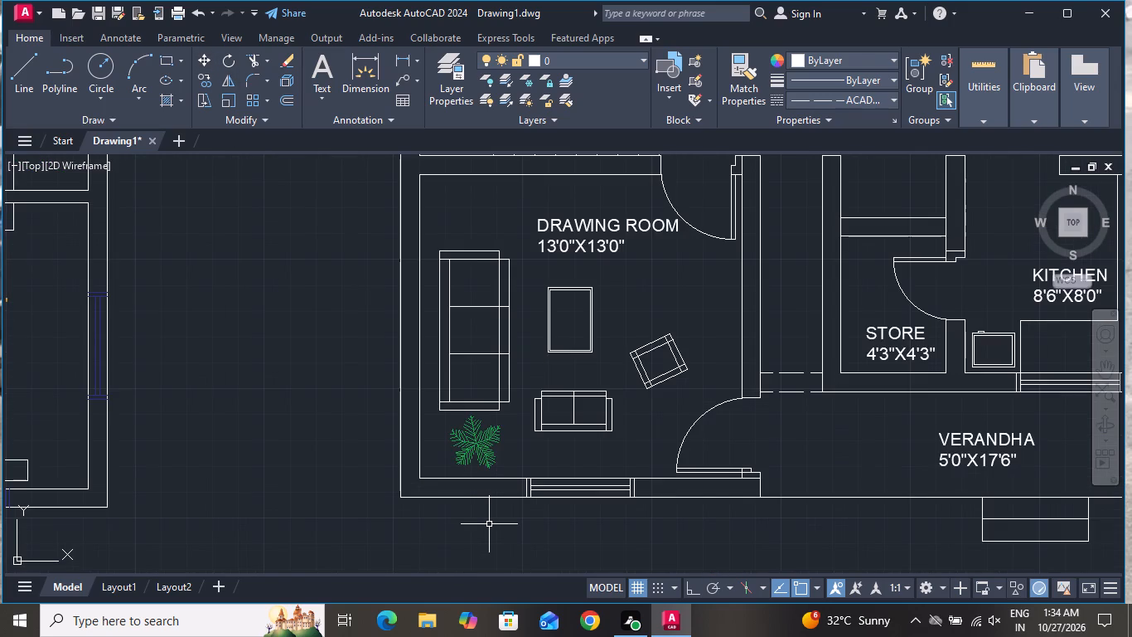
pyautogui.scroll(-1, 489, 522)
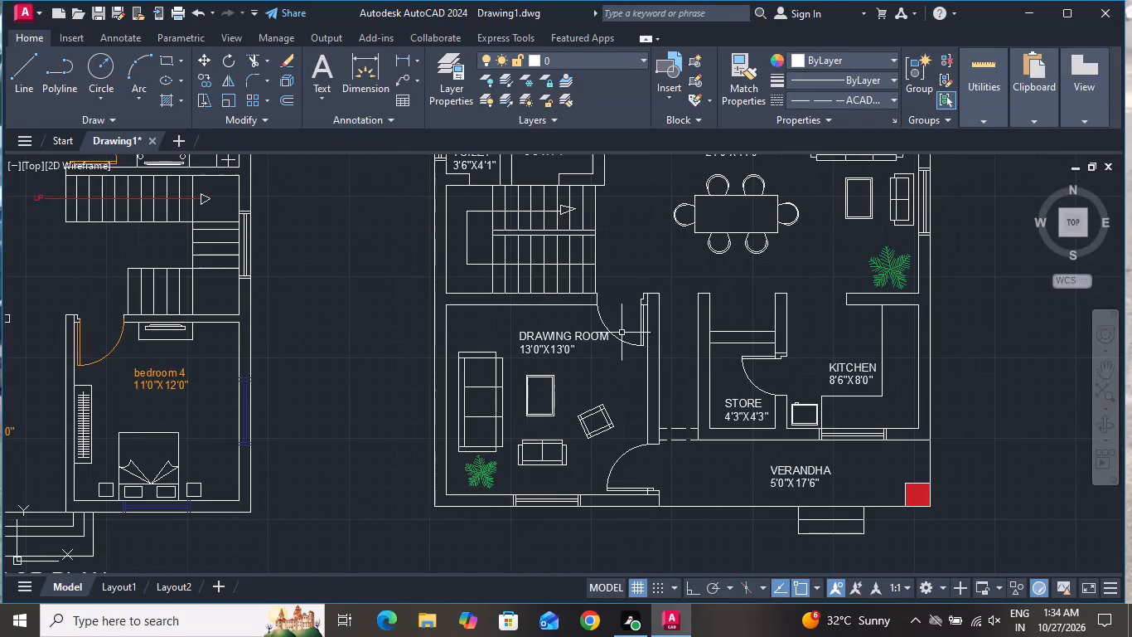
# Draw a wide horizontal ellipse by its centre near the wall recess above the Store, with a minor semi-axis of about 1'-1".
pyautogui.click(166, 77)
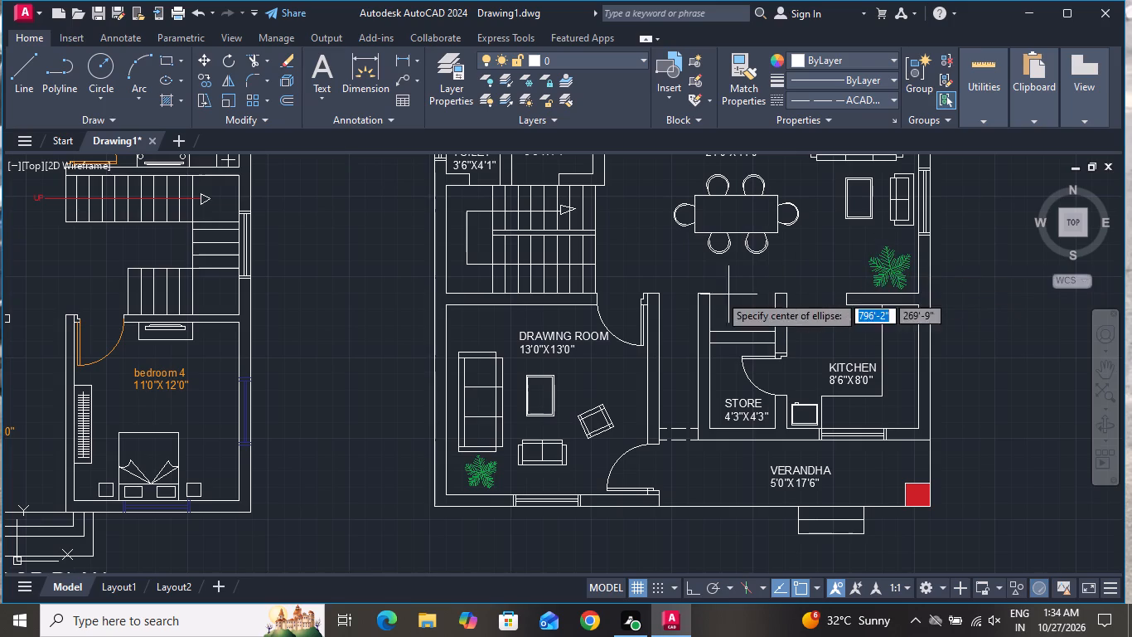
pyautogui.scroll(2, 712, 306)
pyautogui.click(728, 318)
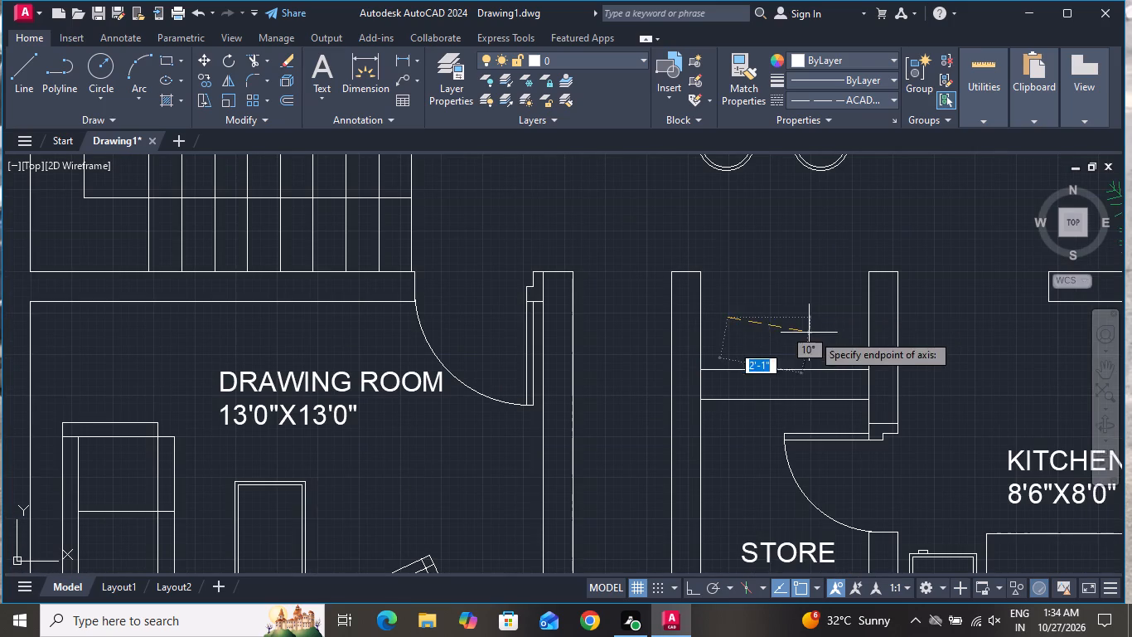
pyautogui.click(832, 319)
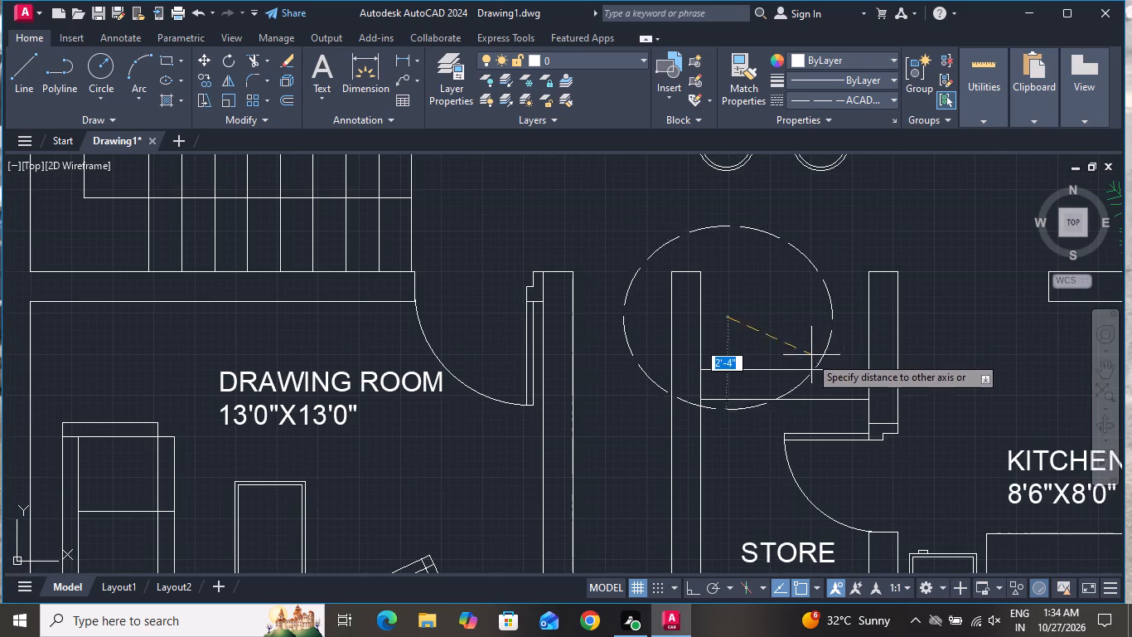
pyautogui.click(744, 357)
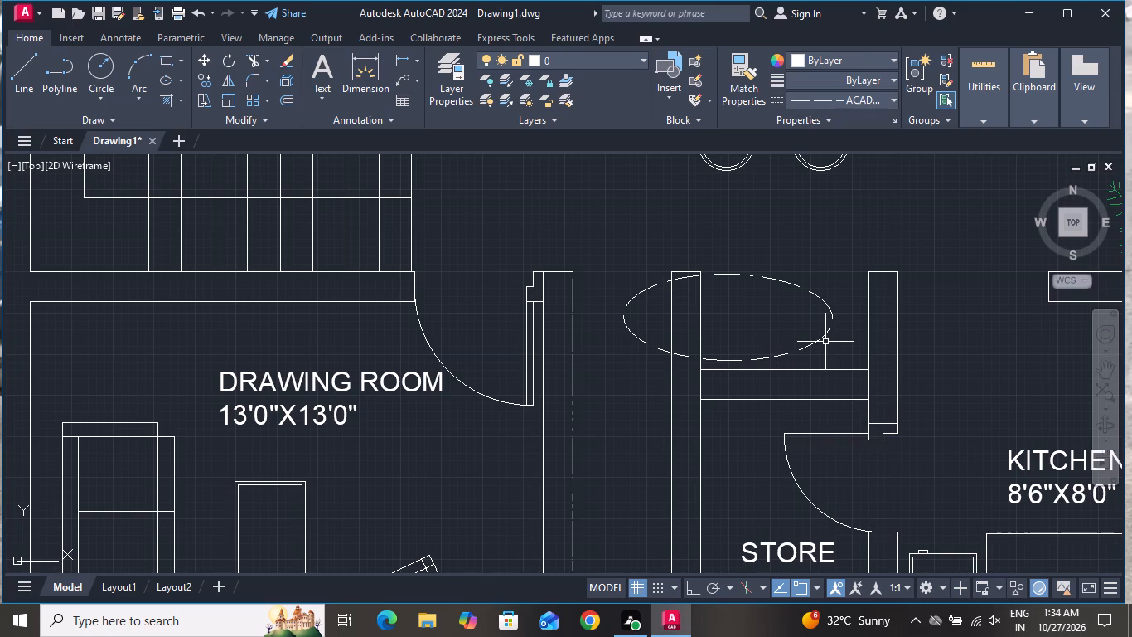
# Shrink the ellipse along both its axes so it is narrow enough for the recess above the Store.
pyautogui.click(822, 333)
pyautogui.click(830, 322)
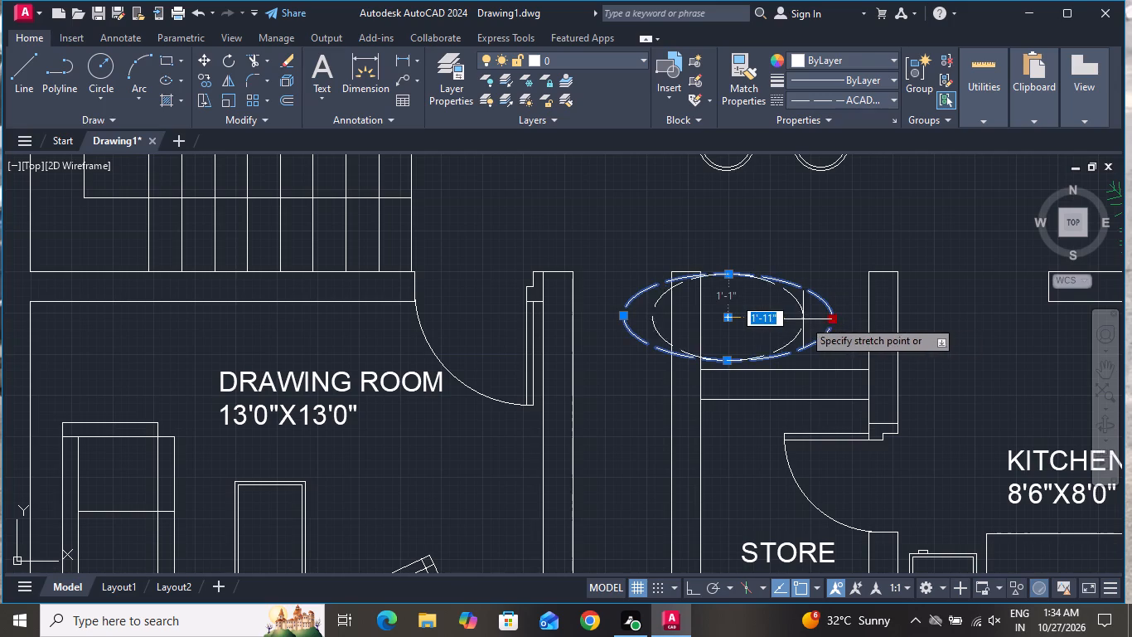
pyautogui.click(788, 319)
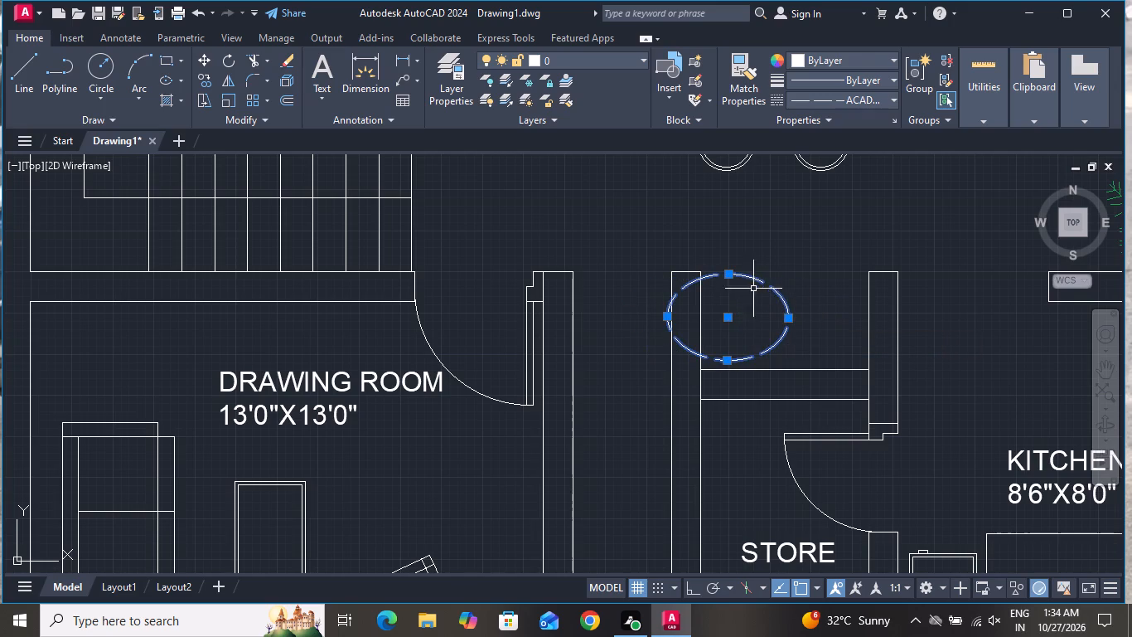
pyautogui.click(730, 274)
pyautogui.click(725, 292)
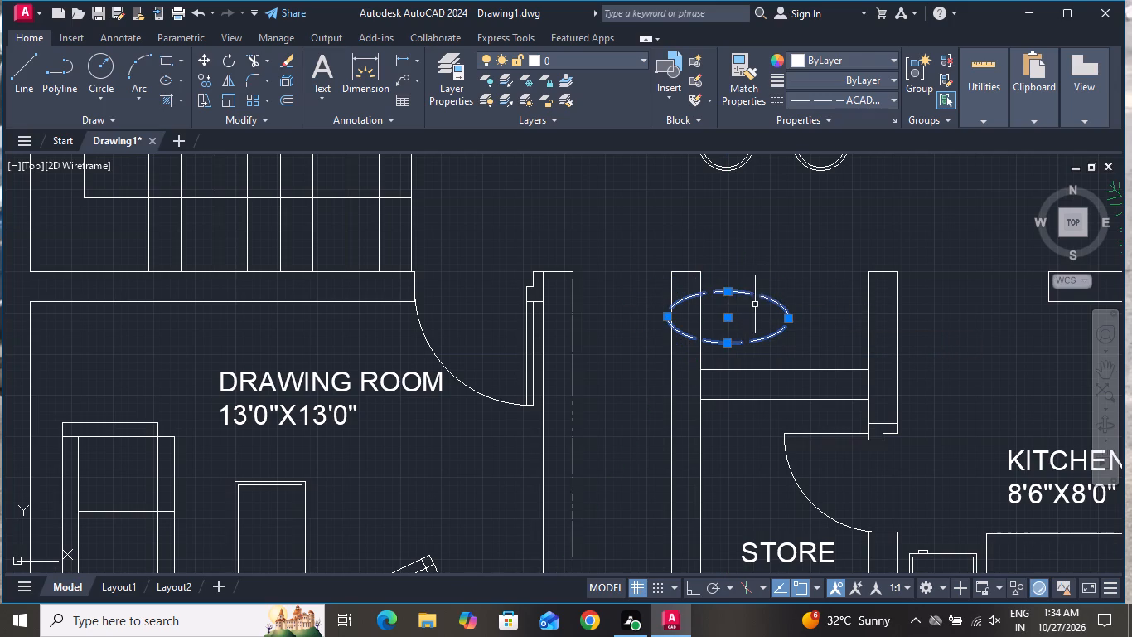
# Move the ellipse between the two walls of the recess, just above the Store's upper wall.
pyautogui.click(206, 62)
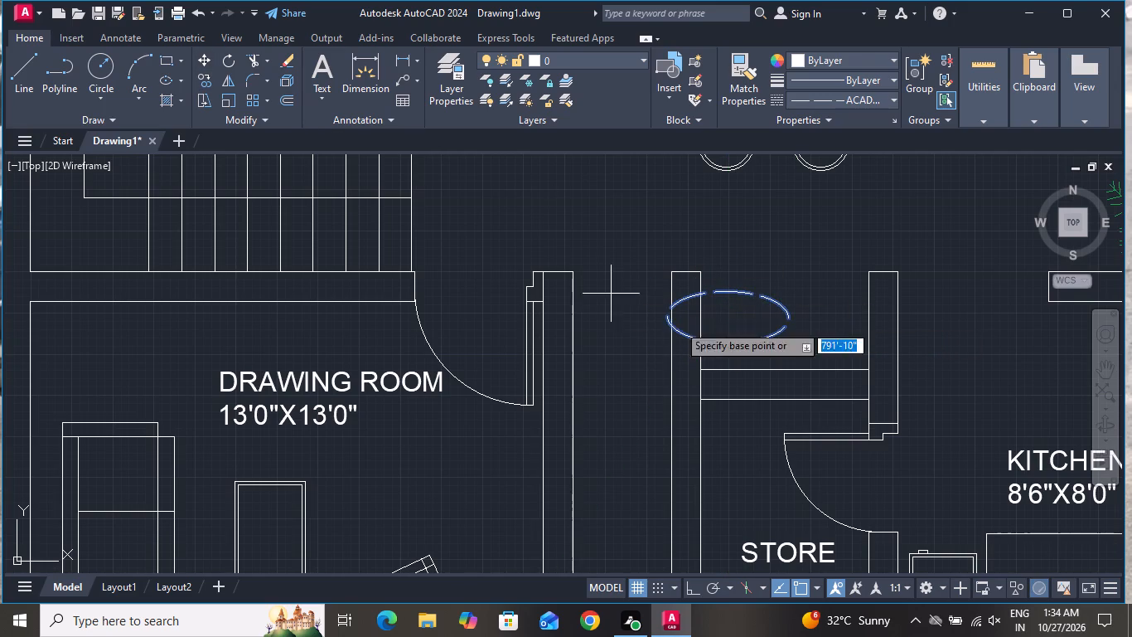
pyautogui.click(735, 329)
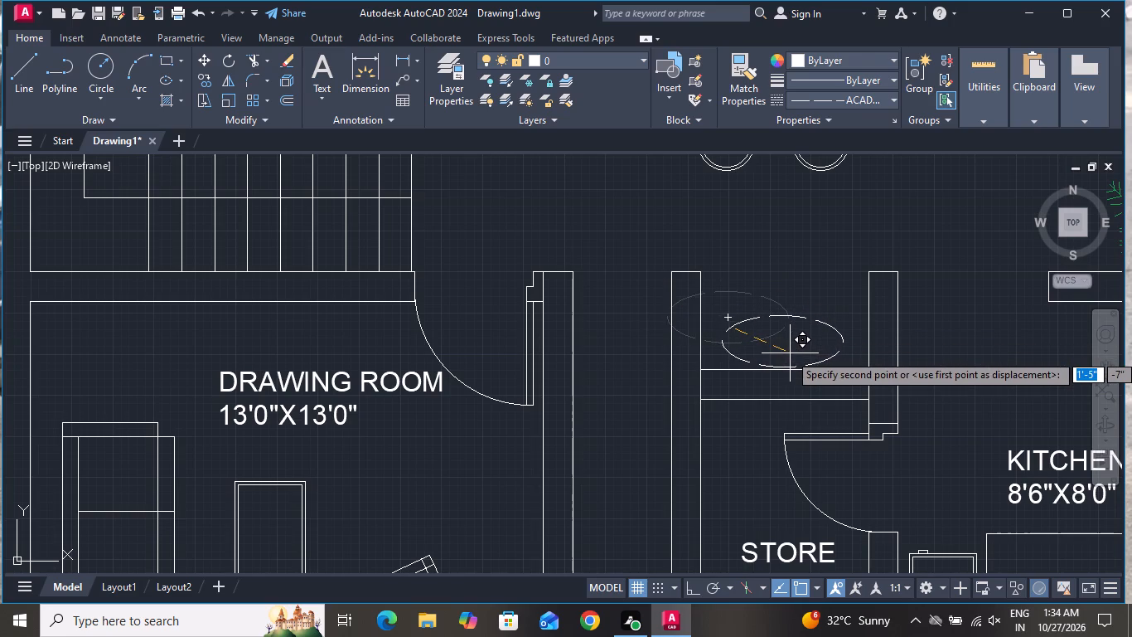
pyautogui.click(791, 353)
# Change the ellipse's linetype to ByLayer.
pyautogui.click(818, 316)
pyautogui.click(803, 329)
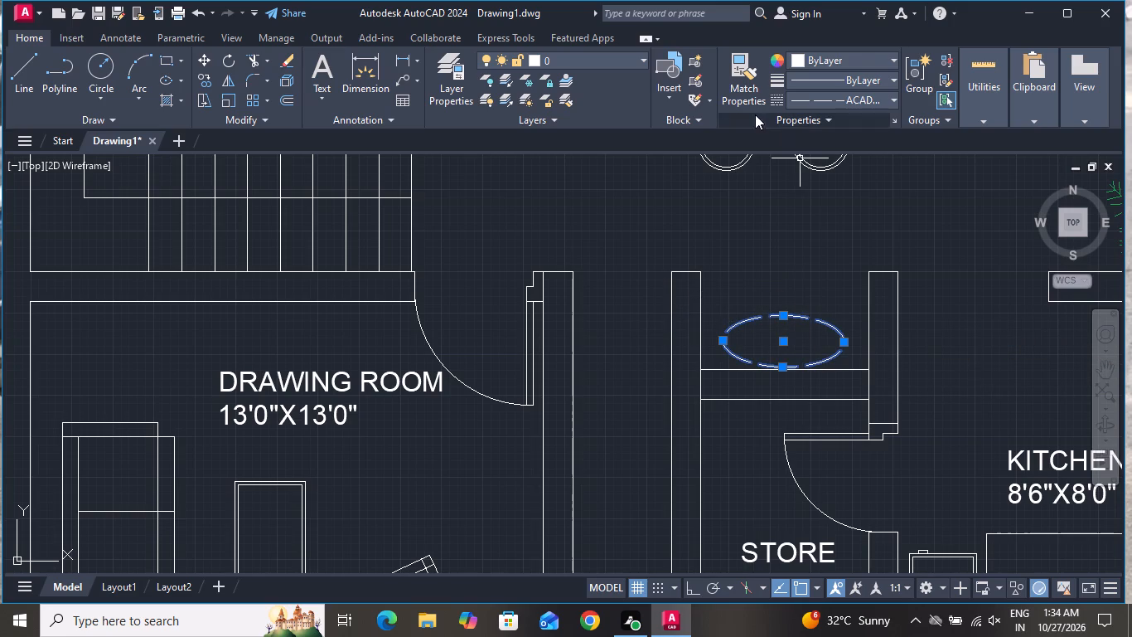
pyautogui.click(850, 95)
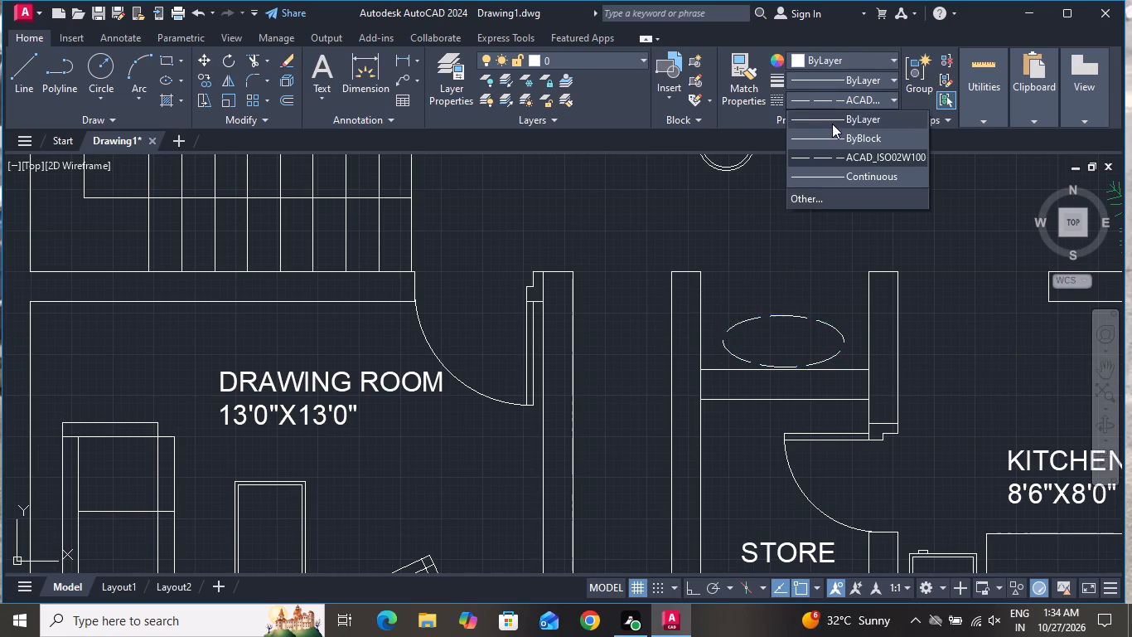
pyautogui.click(832, 124)
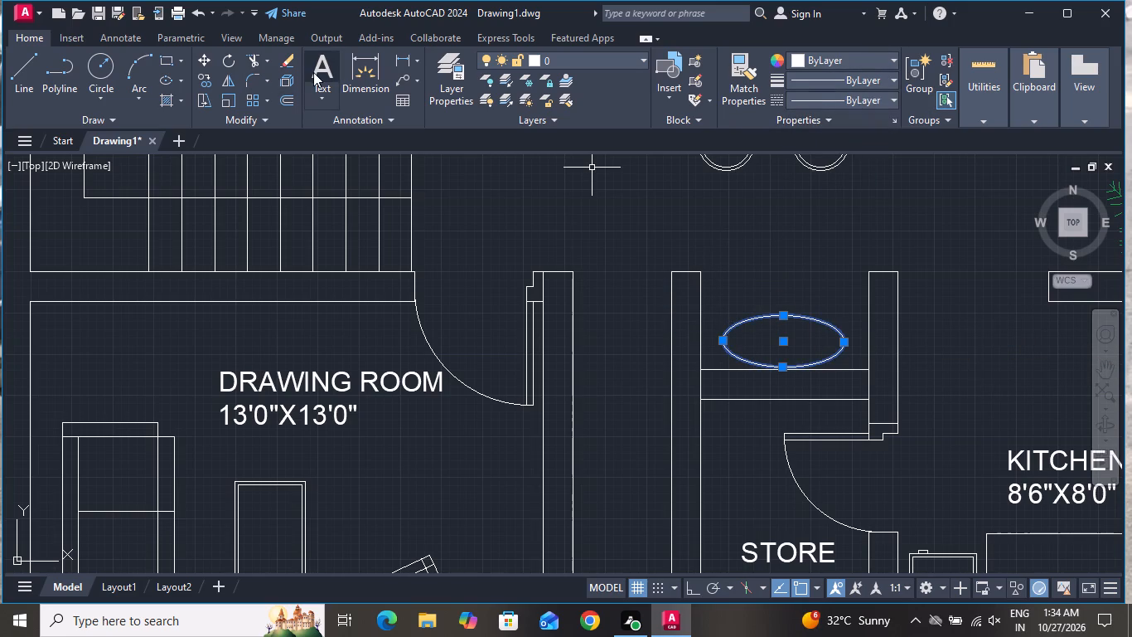
# Add the multiline text WB inside the ellipse above the Store.
pyautogui.click(314, 72)
pyautogui.scroll(-2, 506, 215)
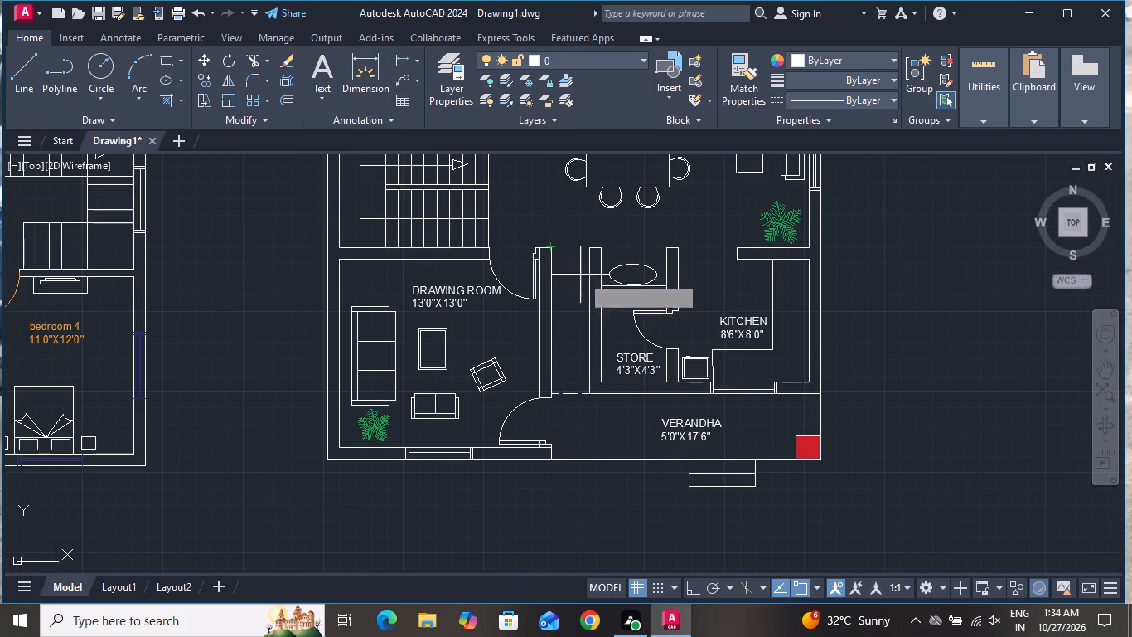
pyautogui.scroll(2, 646, 331)
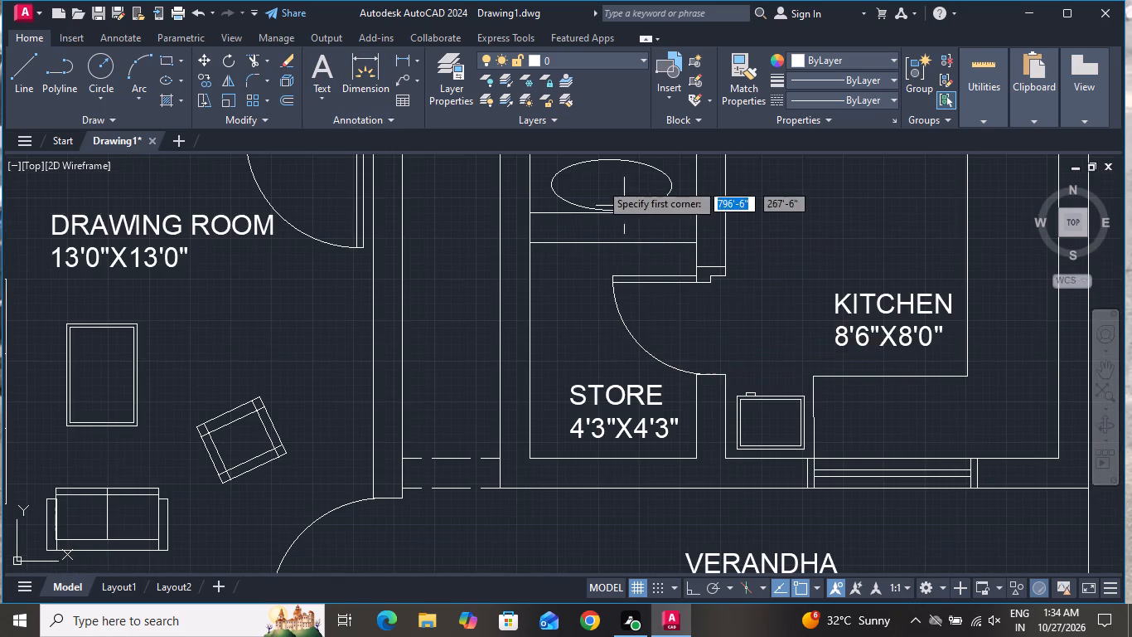
pyautogui.scroll(3, 584, 164)
pyautogui.click(630, 244)
pyautogui.click(760, 274)
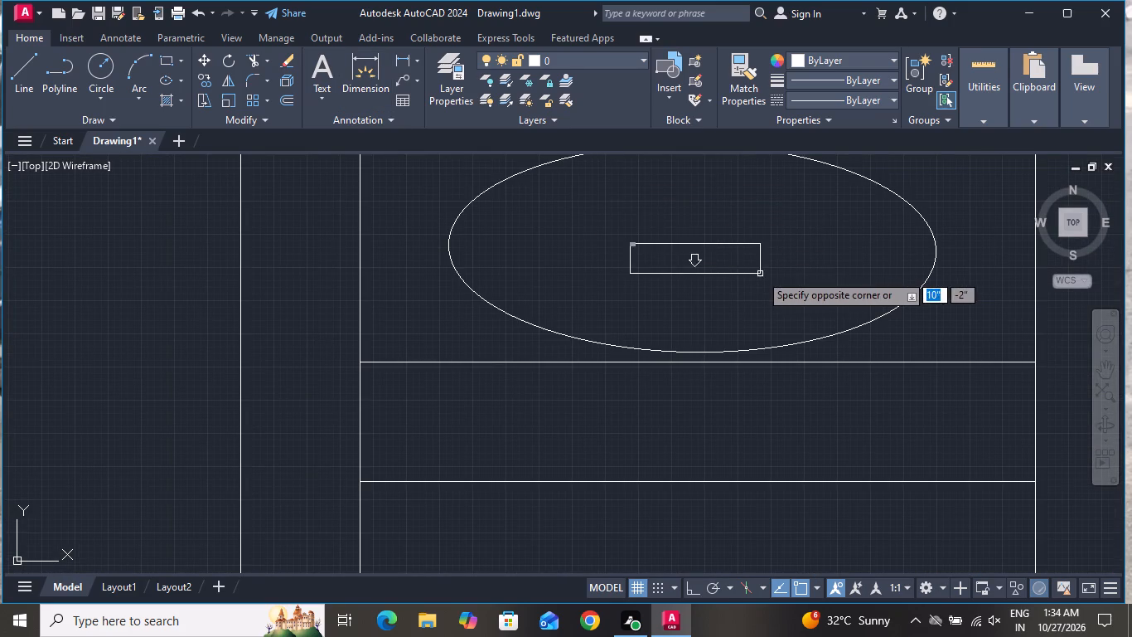
pyautogui.write('WB')
pyautogui.scroll(1, 765, 274)
pyautogui.click(765, 274)
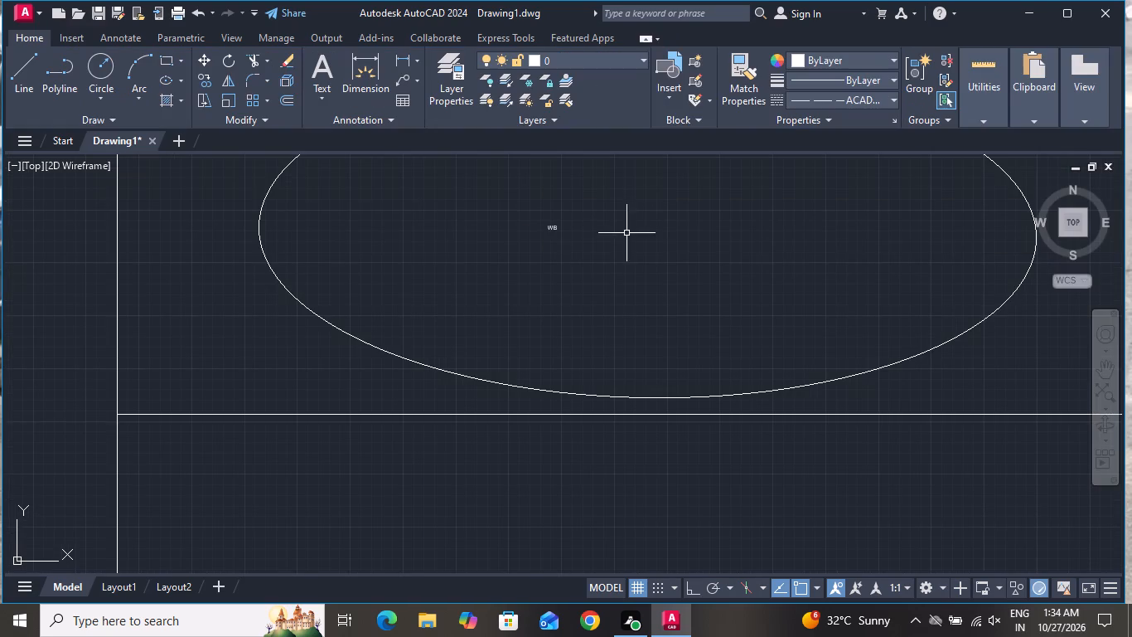
# Set the text height of the WB label to 3" in its properties.
pyautogui.click(591, 209)
pyautogui.click(514, 260)
pyautogui.rightClick(514, 260)
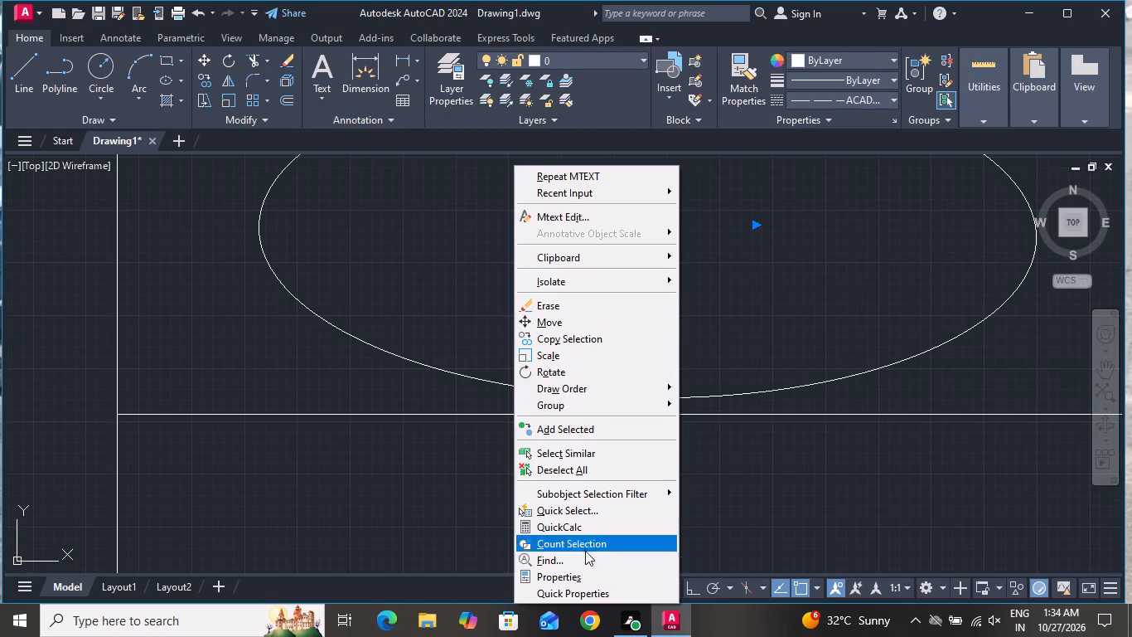
pyautogui.click(586, 577)
pyautogui.scroll(-2, 112, 333)
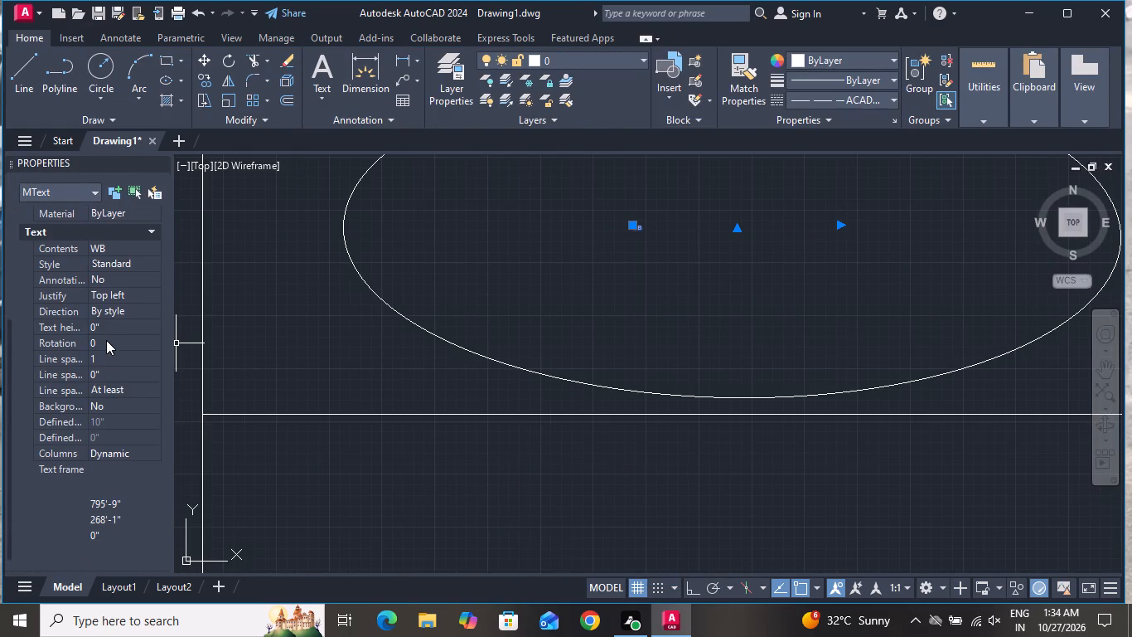
pyautogui.click(108, 325)
pyautogui.press('BackSpace')
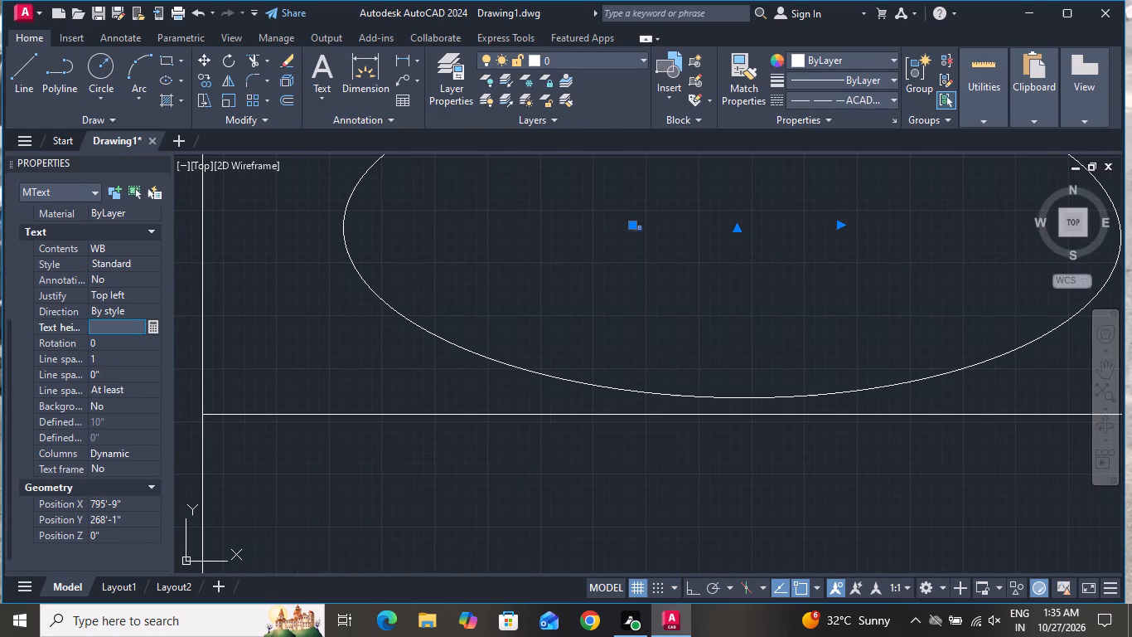
pyautogui.press('3')
pyautogui.hotkey('shift', '"')
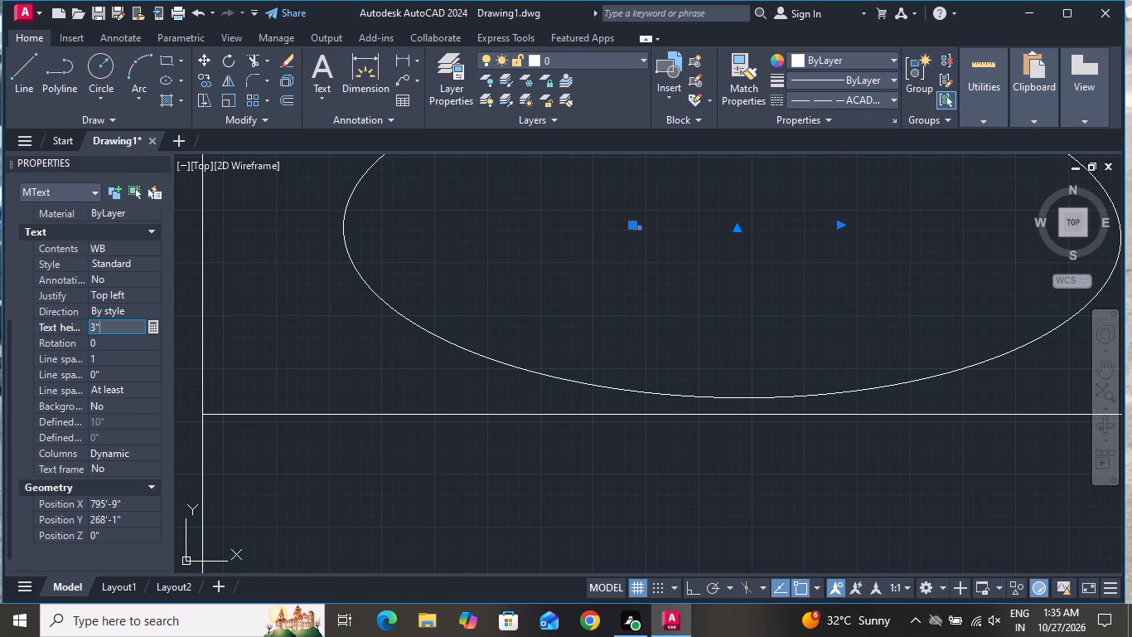
pyautogui.click(153, 163)
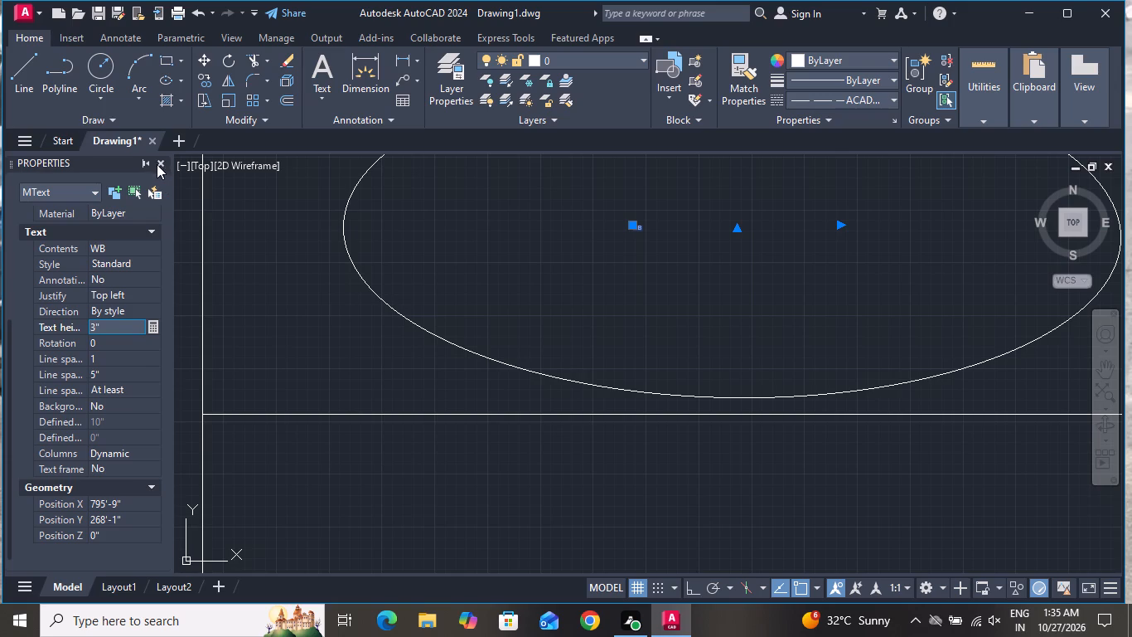
pyautogui.click(157, 164)
pyautogui.scroll(-3, 356, 349)
pyautogui.scroll(-1, 544, 333)
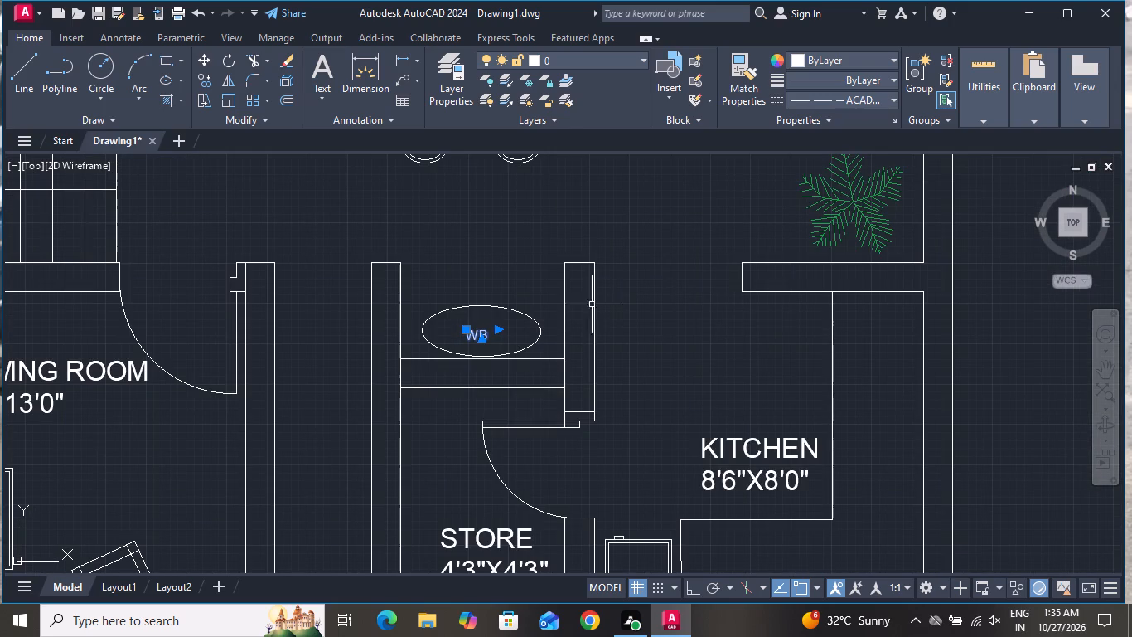
pyautogui.press('Escape')
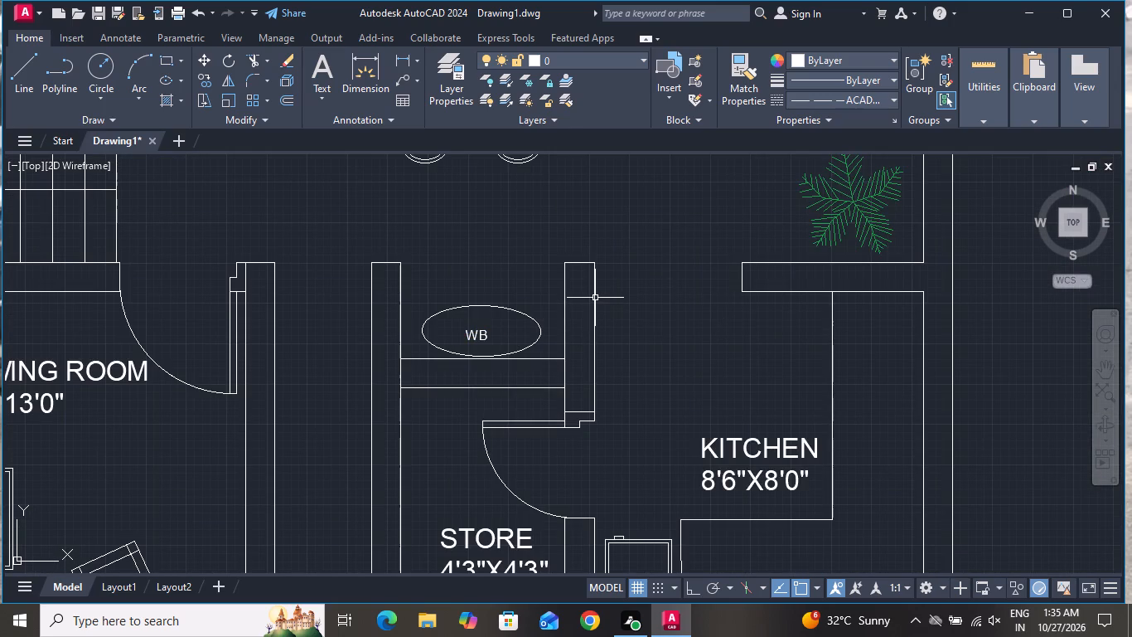
# Add a linear dimension for the second floor plan's overall width, just above its upper outer wall from corner to corner.
pyautogui.scroll(-2, 772, 354)
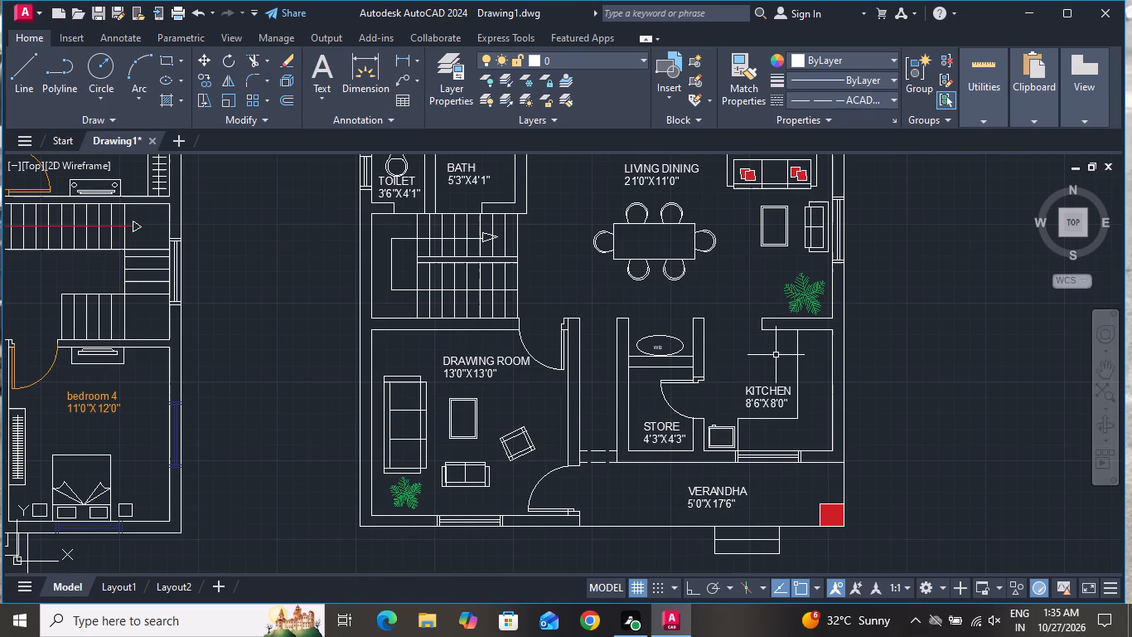
pyautogui.scroll(-2, 733, 370)
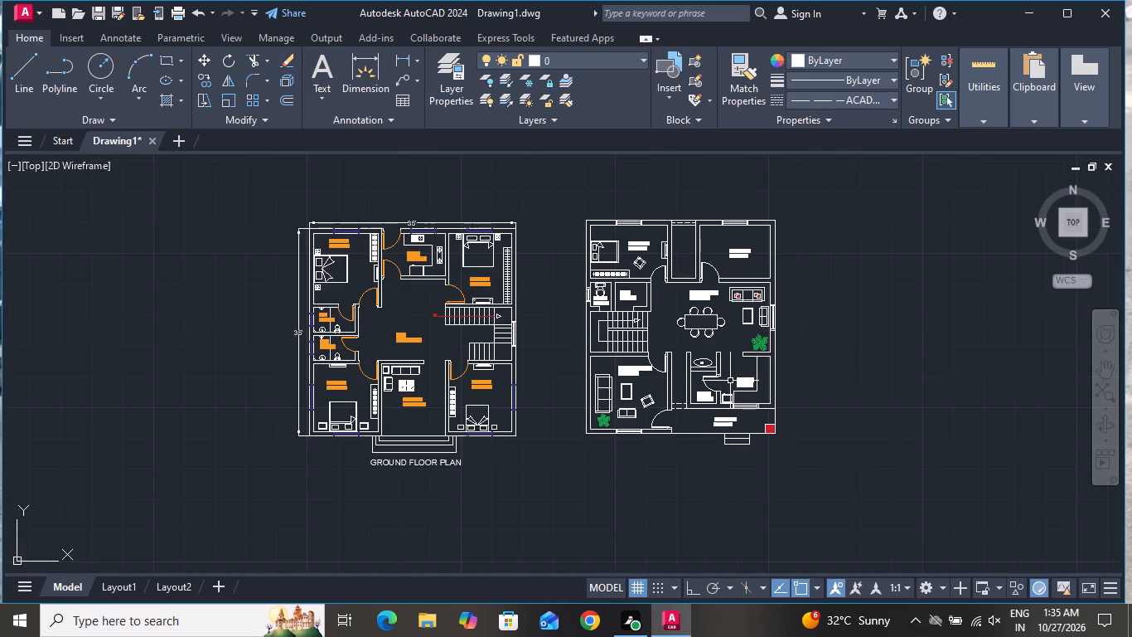
pyautogui.scroll(-1, 730, 381)
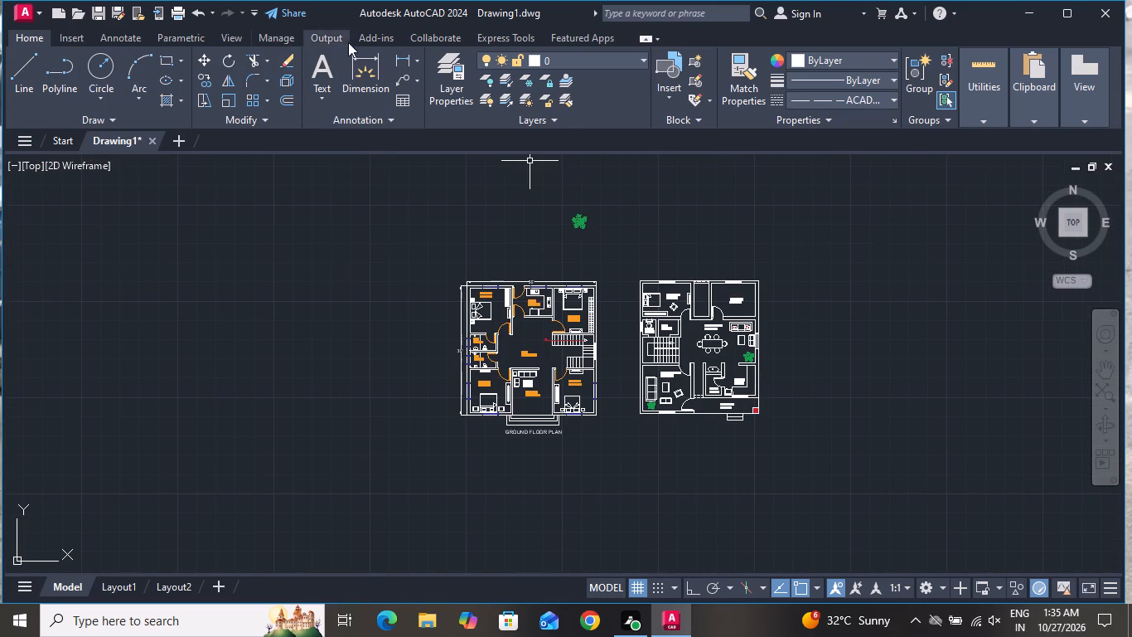
pyautogui.click(401, 56)
pyautogui.scroll(2, 592, 239)
pyautogui.scroll(2, 762, 328)
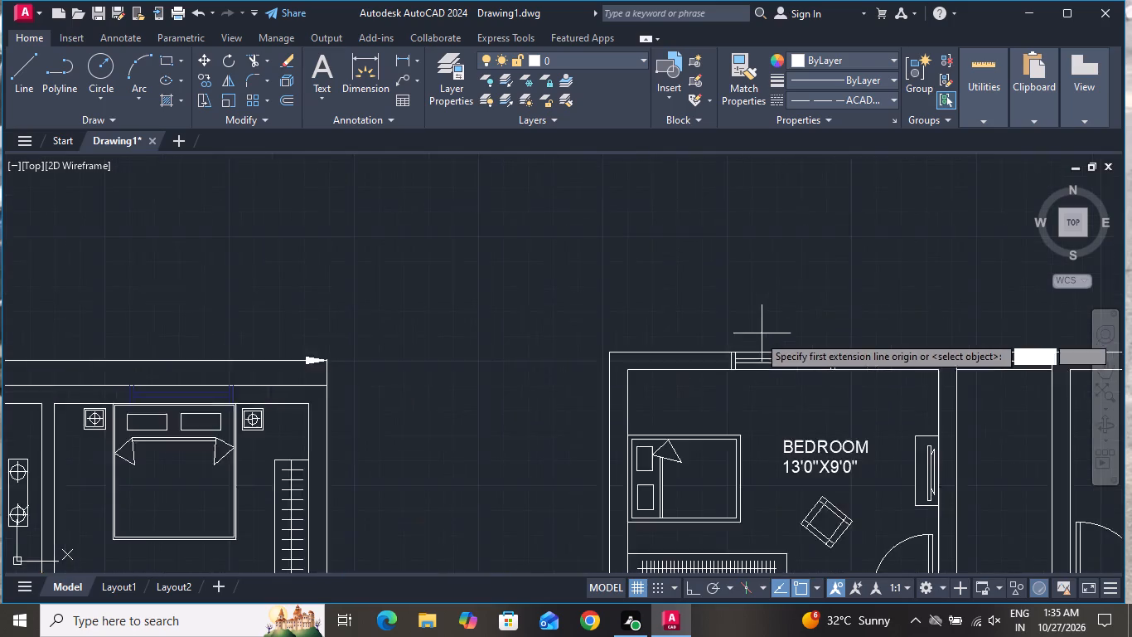
pyautogui.scroll(3, 757, 337)
pyautogui.click(220, 396)
pyautogui.scroll(-1, 205, 406)
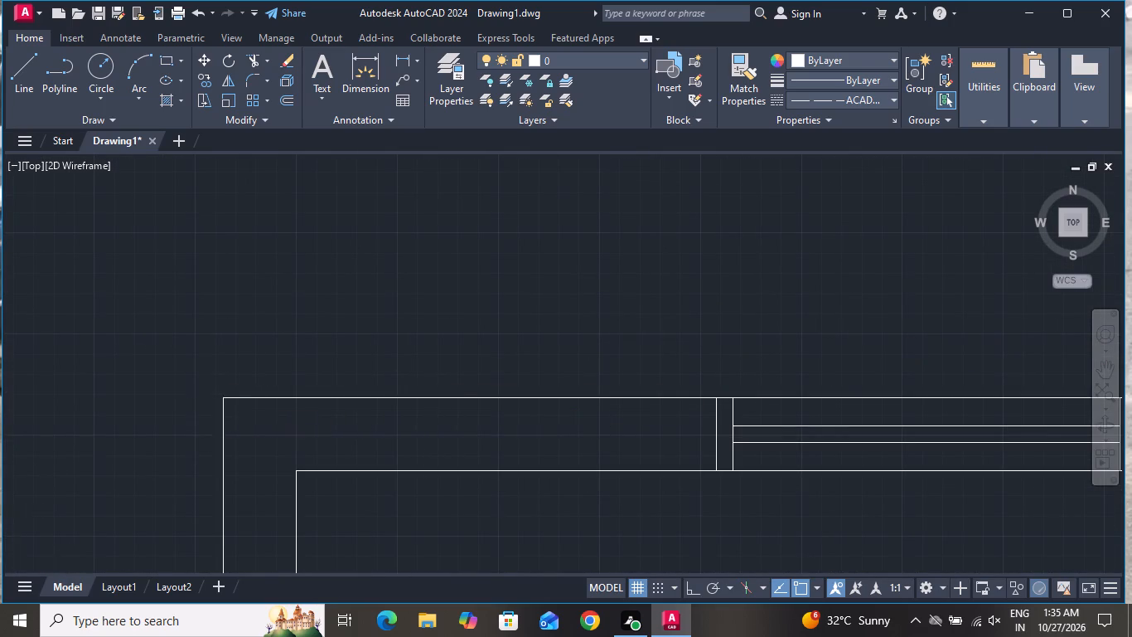
pyautogui.scroll(-2, 205, 408)
pyautogui.scroll(1, 1019, 401)
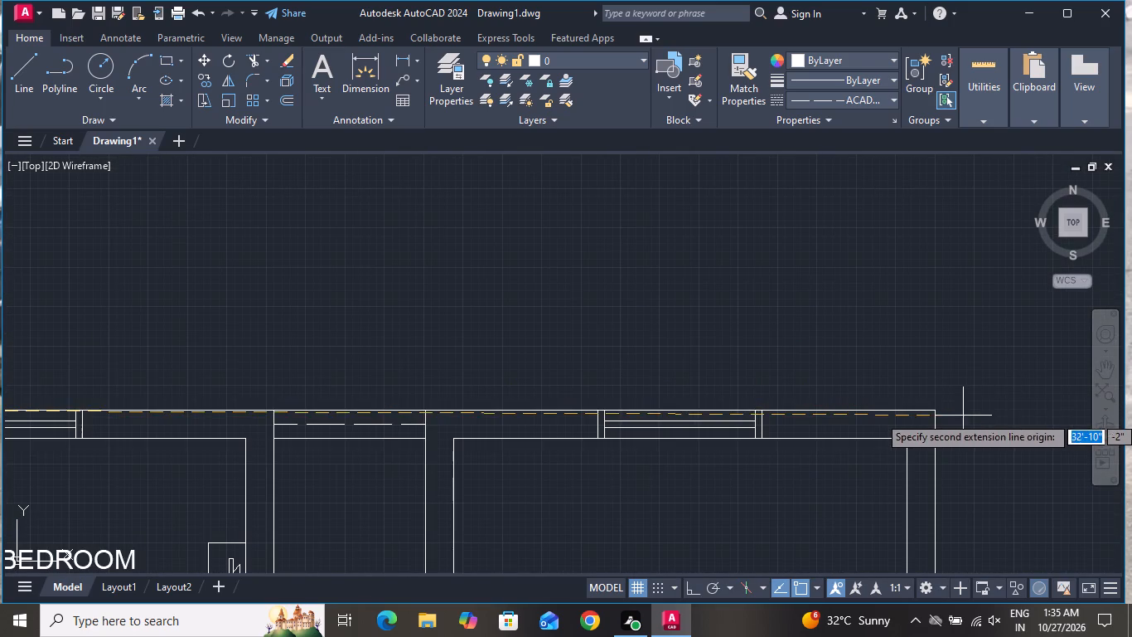
pyautogui.click(935, 415)
pyautogui.click(919, 371)
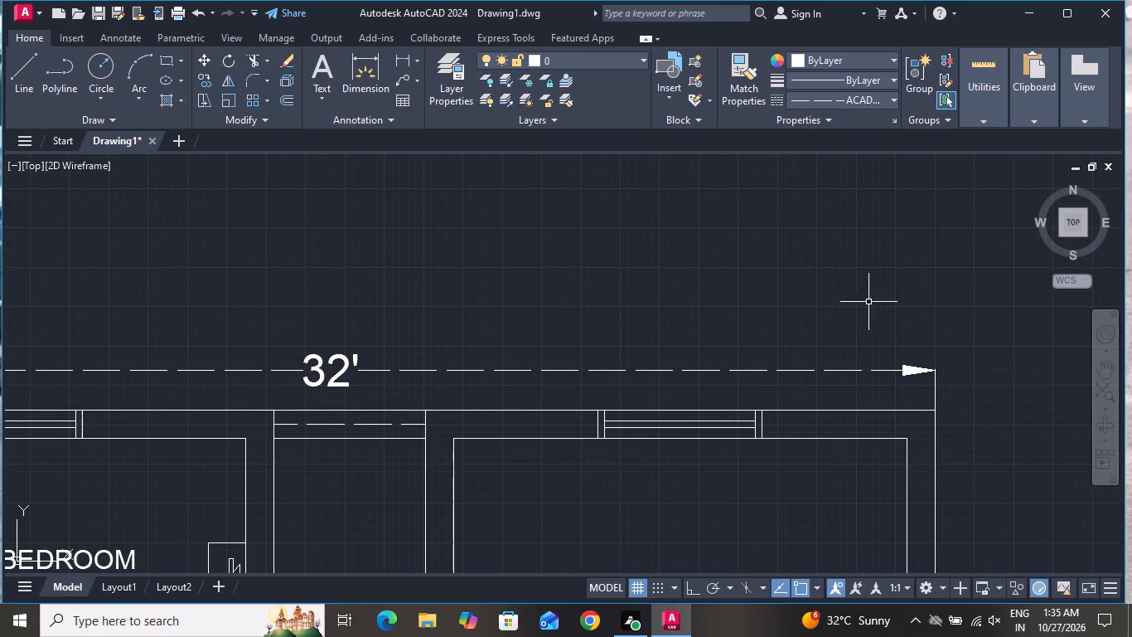
# Add a linear dimension for the second floor plan's overall depth, alongside the outer wall facing the ground floor plan.
pyautogui.click(408, 54)
pyautogui.scroll(-2, 592, 183)
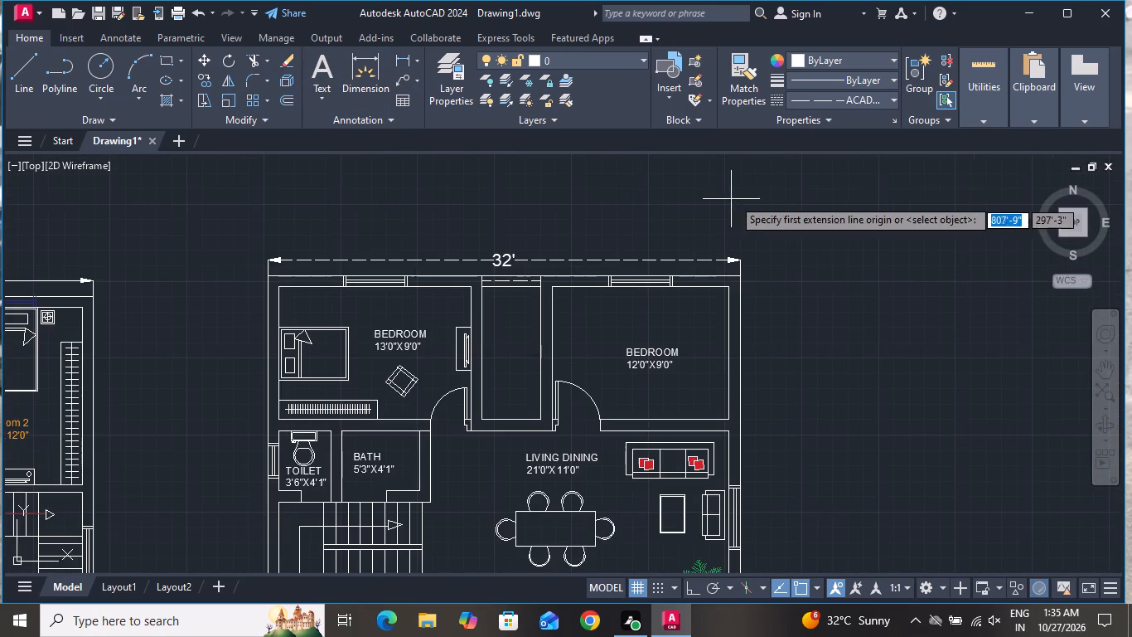
pyautogui.scroll(-1, 767, 201)
pyautogui.scroll(2, 438, 250)
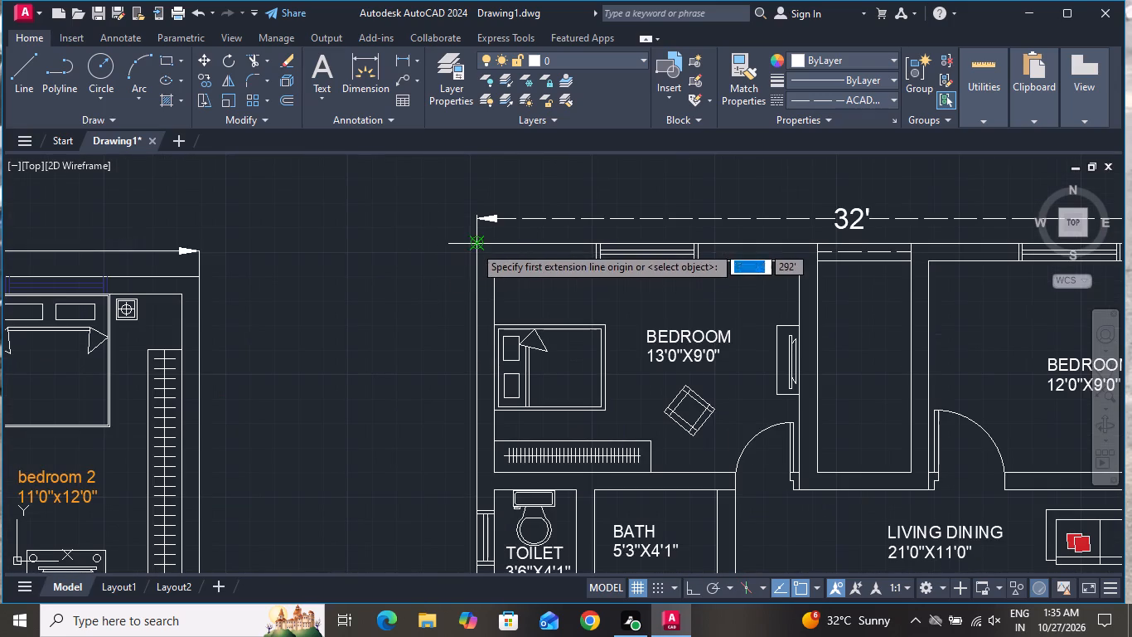
pyautogui.click(474, 246)
pyautogui.scroll(-3, 462, 299)
pyautogui.scroll(4, 460, 481)
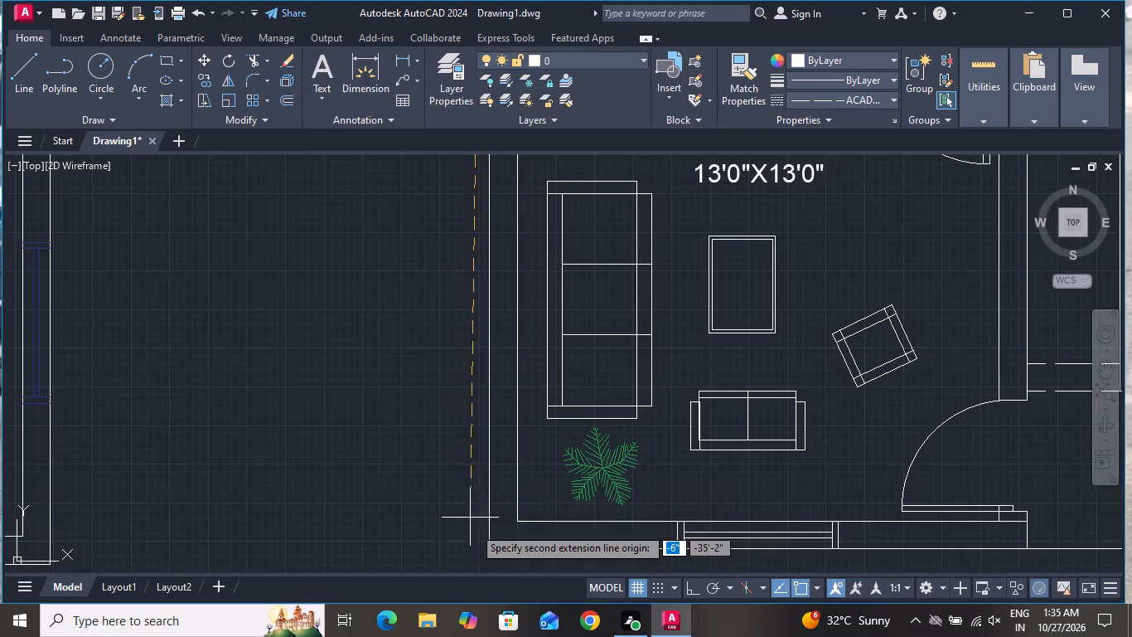
pyautogui.click(491, 548)
pyautogui.scroll(-2, 453, 548)
pyautogui.click(445, 547)
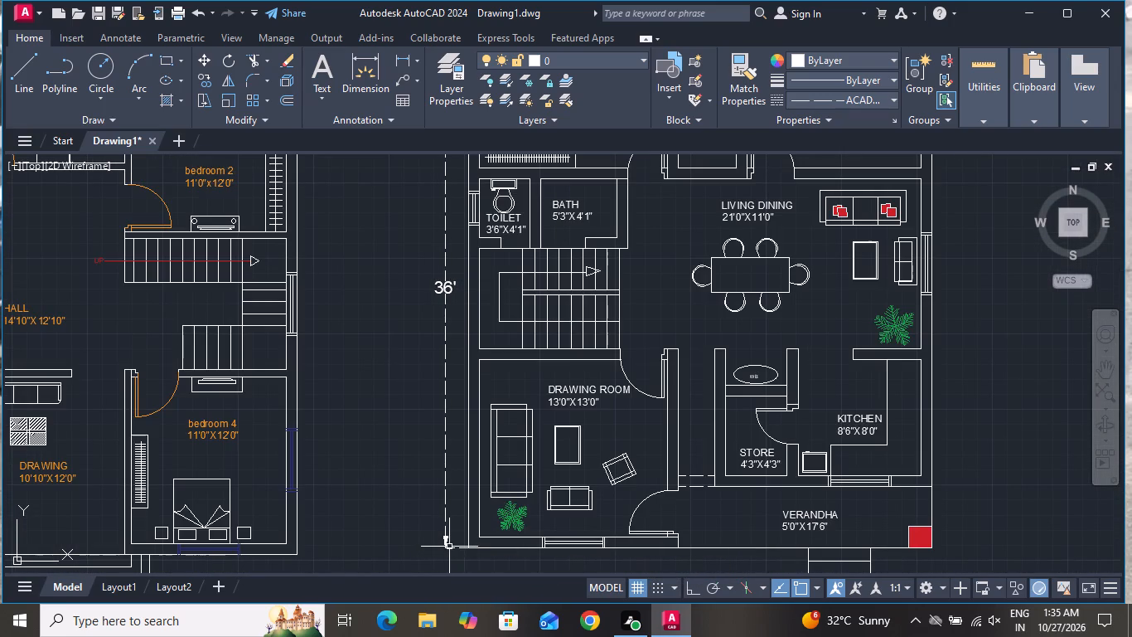
# Move the whole second floor plan with its dimensions closer to the ground floor plan and slightly down, roughly level with it.
pyautogui.scroll(-2, 460, 542)
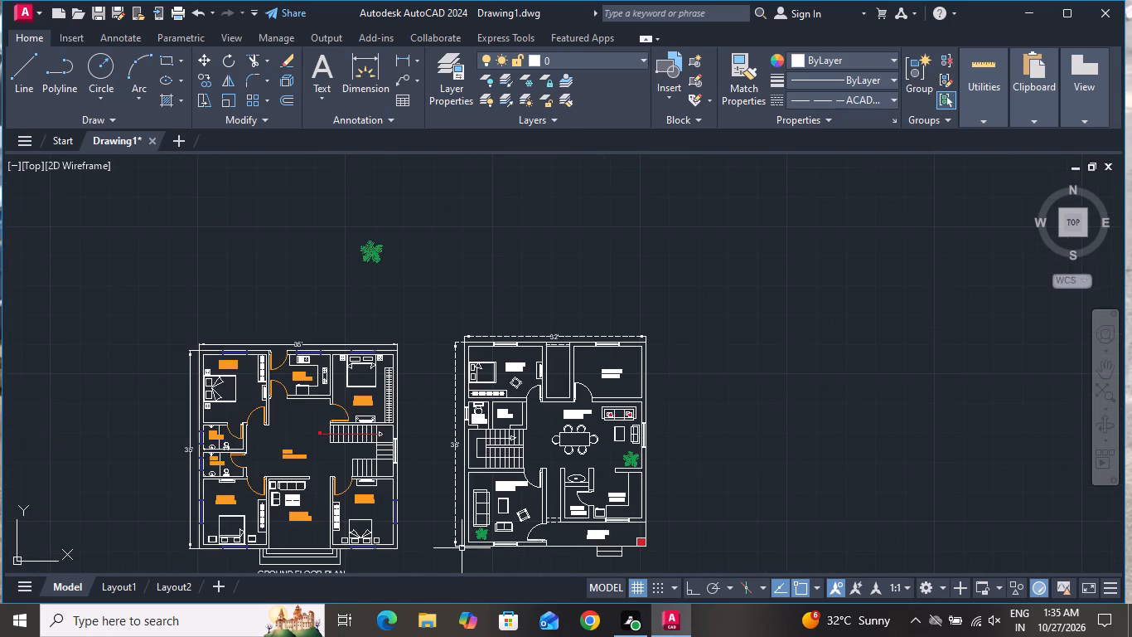
pyautogui.scroll(-1, 470, 533)
pyautogui.scroll(2, 469, 546)
pyautogui.scroll(-1, 481, 529)
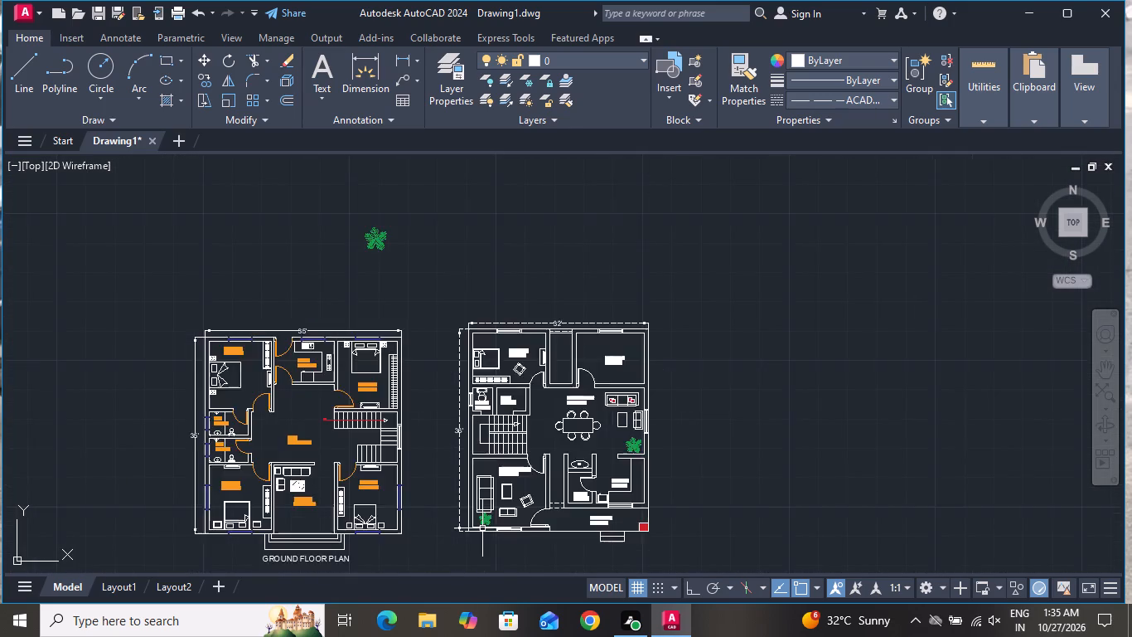
pyautogui.scroll(-1, 482, 528)
pyautogui.scroll(2, 474, 537)
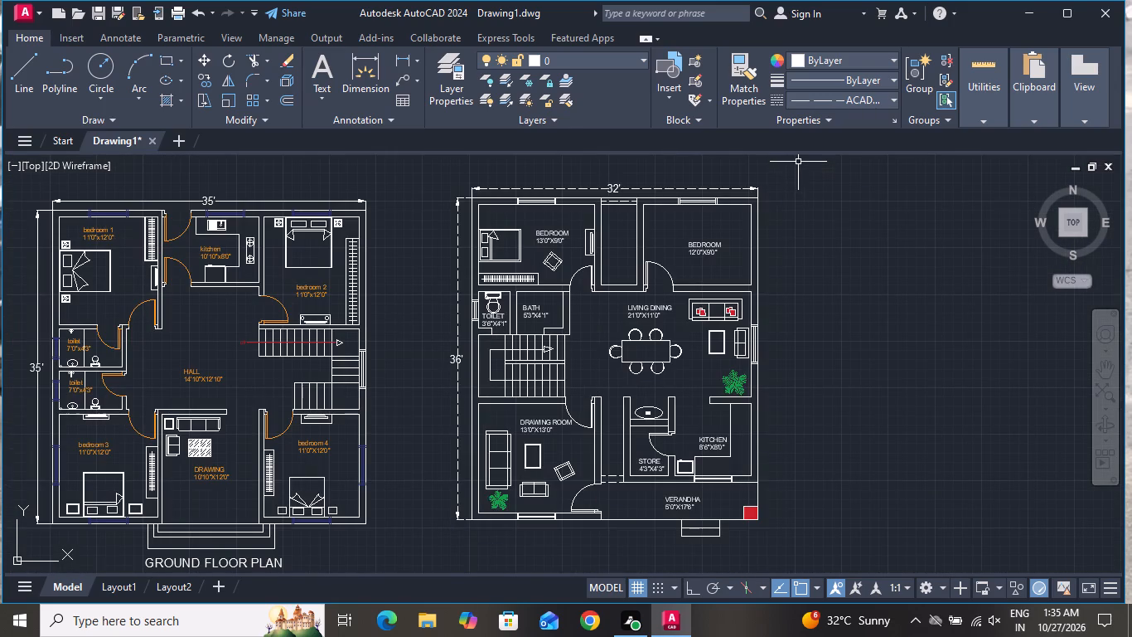
pyautogui.click(796, 168)
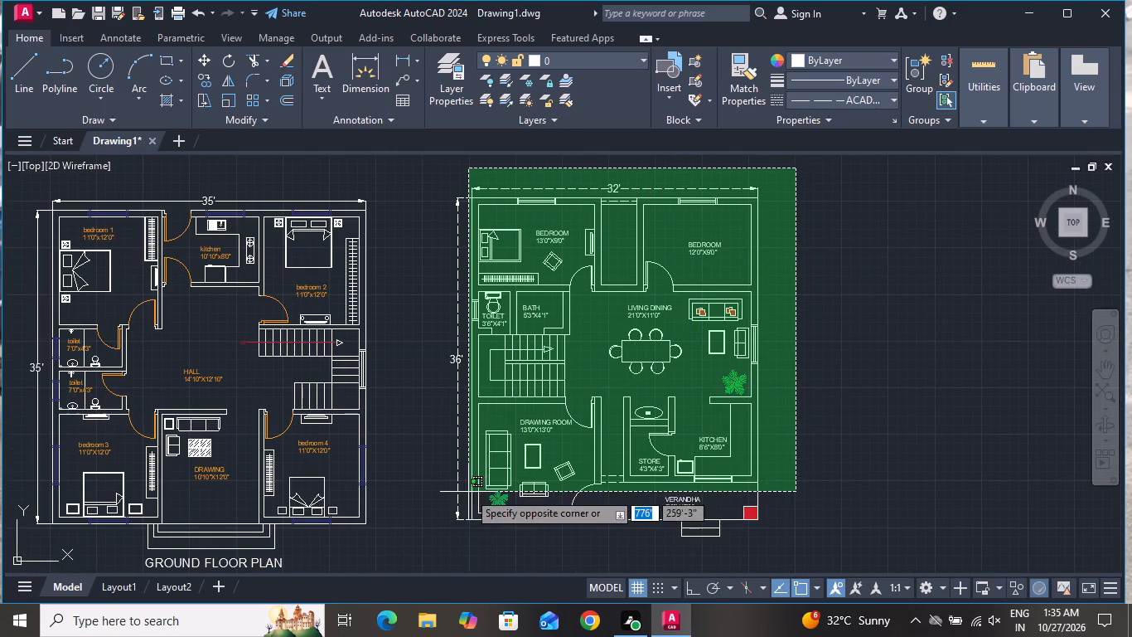
pyautogui.click(422, 552)
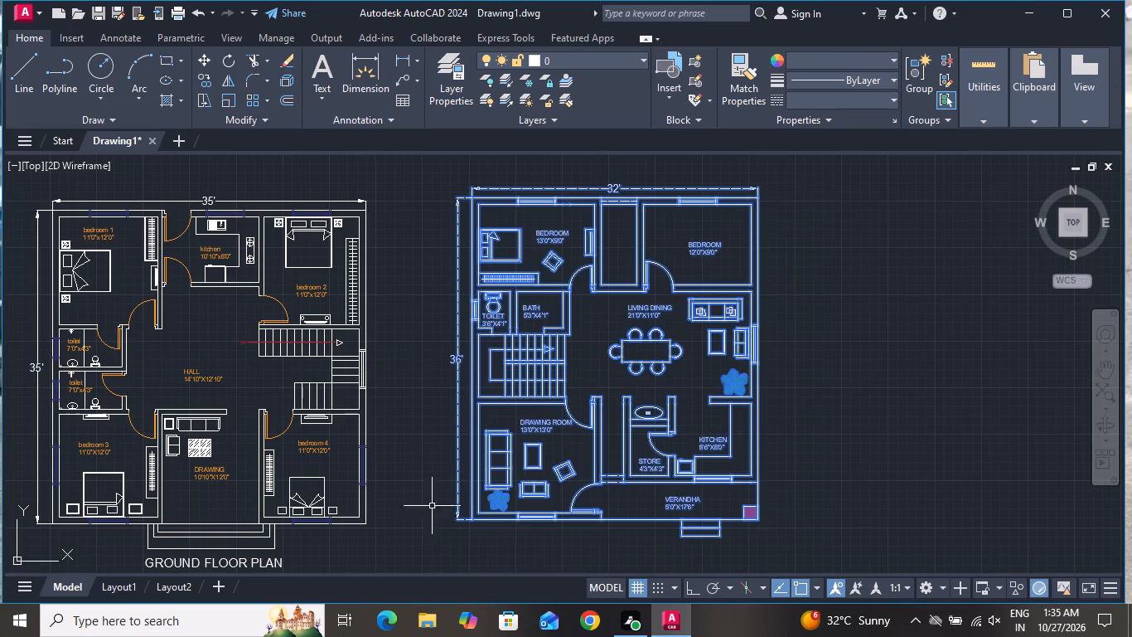
pyautogui.click(202, 58)
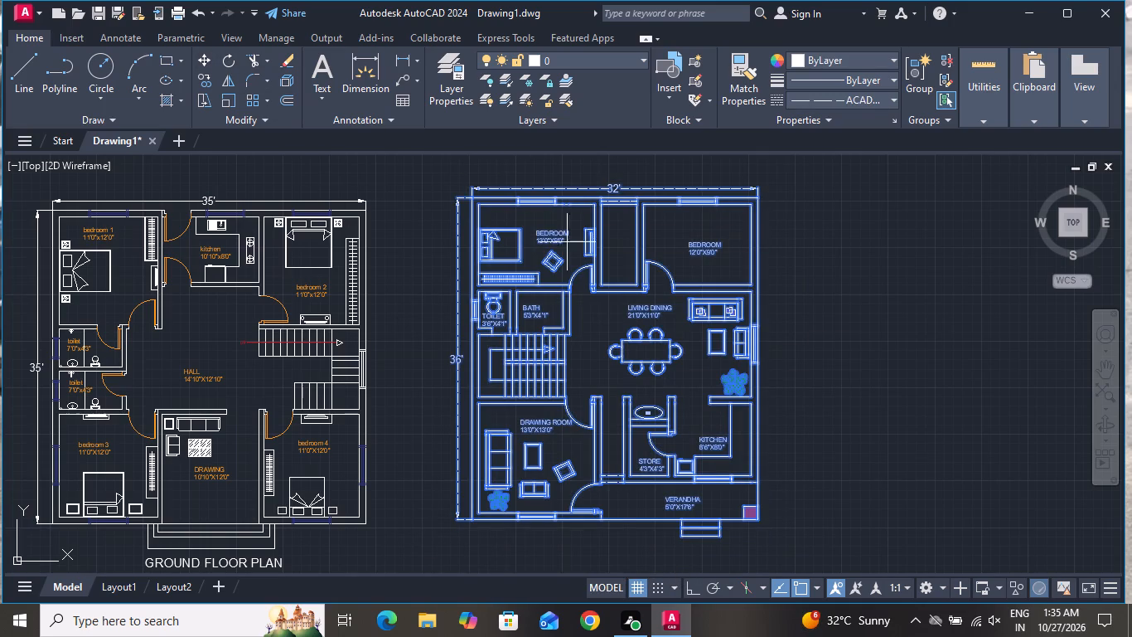
pyautogui.moveTo(622, 510); pyautogui.dragTo(617, 519)
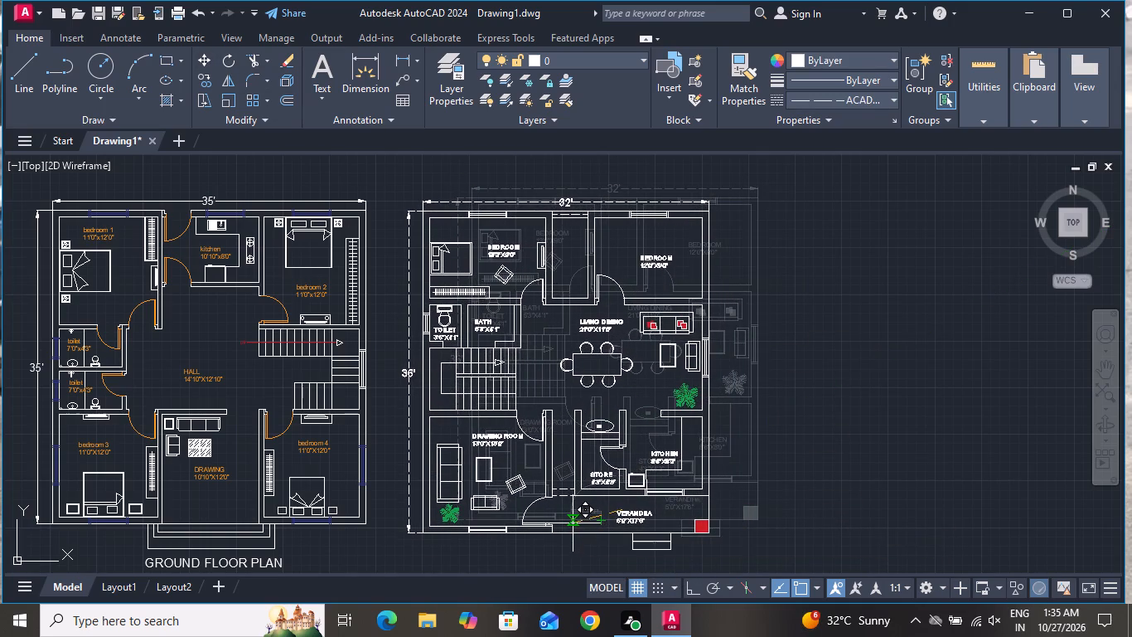
pyautogui.click(573, 523)
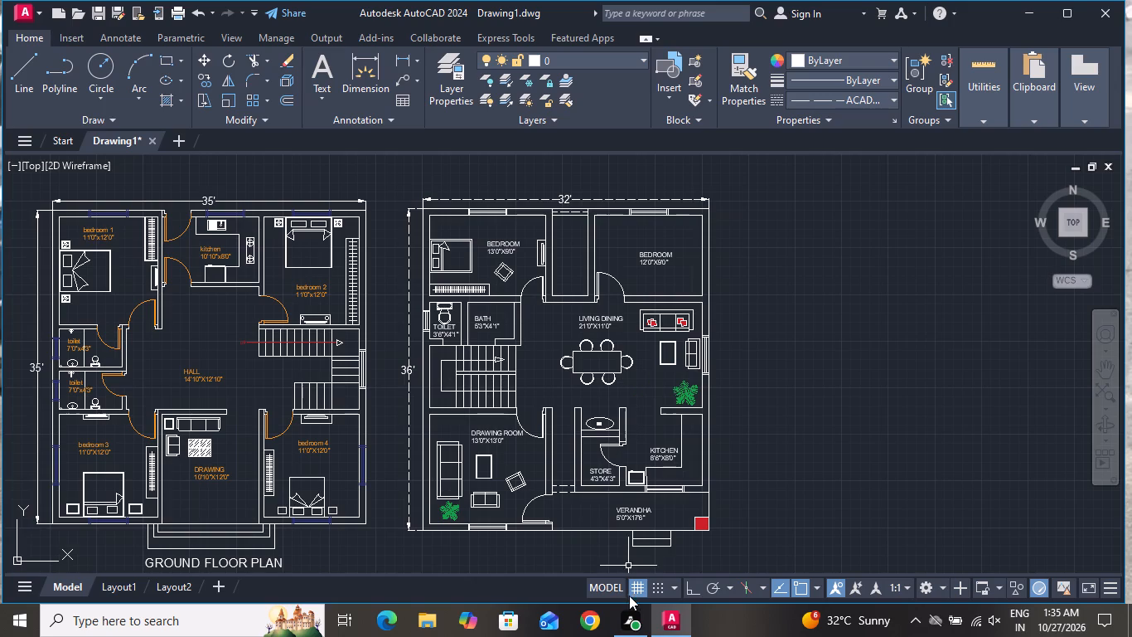
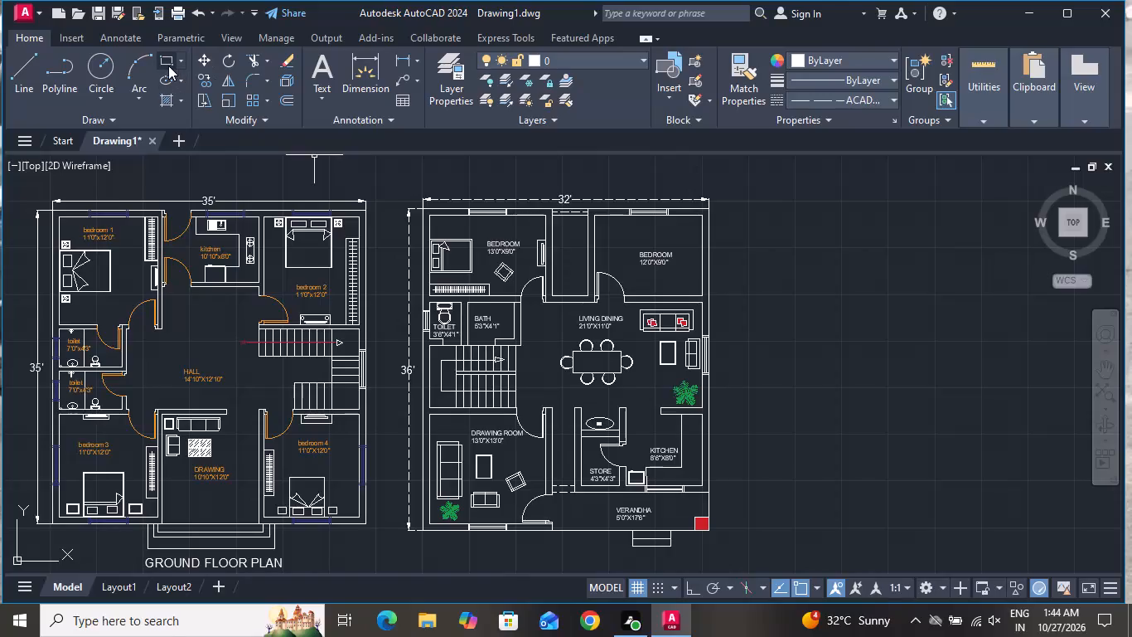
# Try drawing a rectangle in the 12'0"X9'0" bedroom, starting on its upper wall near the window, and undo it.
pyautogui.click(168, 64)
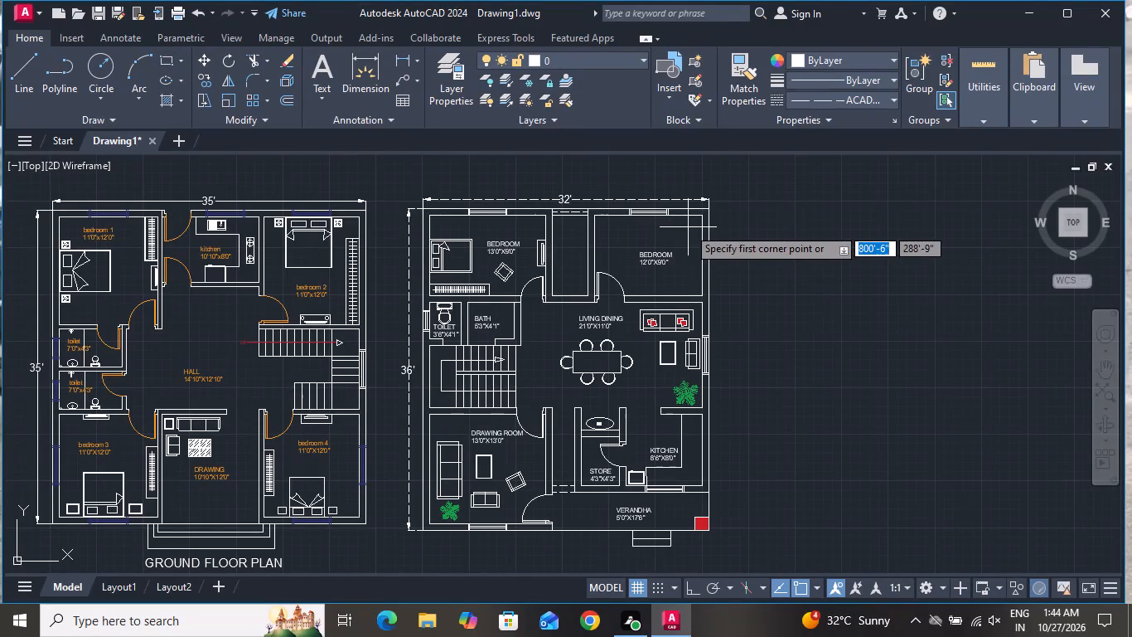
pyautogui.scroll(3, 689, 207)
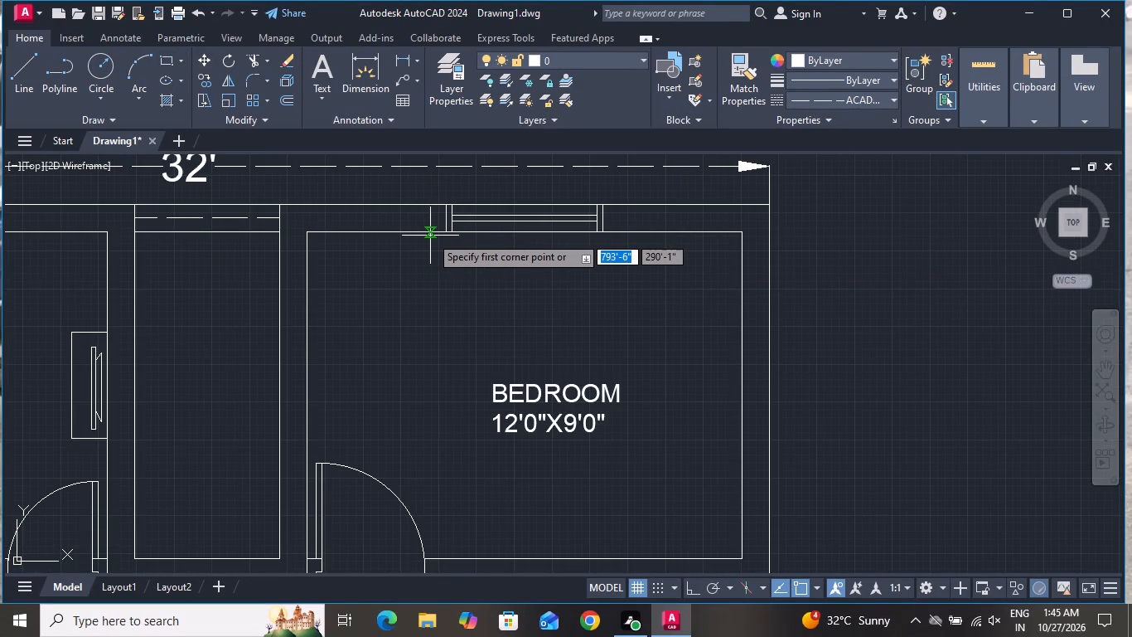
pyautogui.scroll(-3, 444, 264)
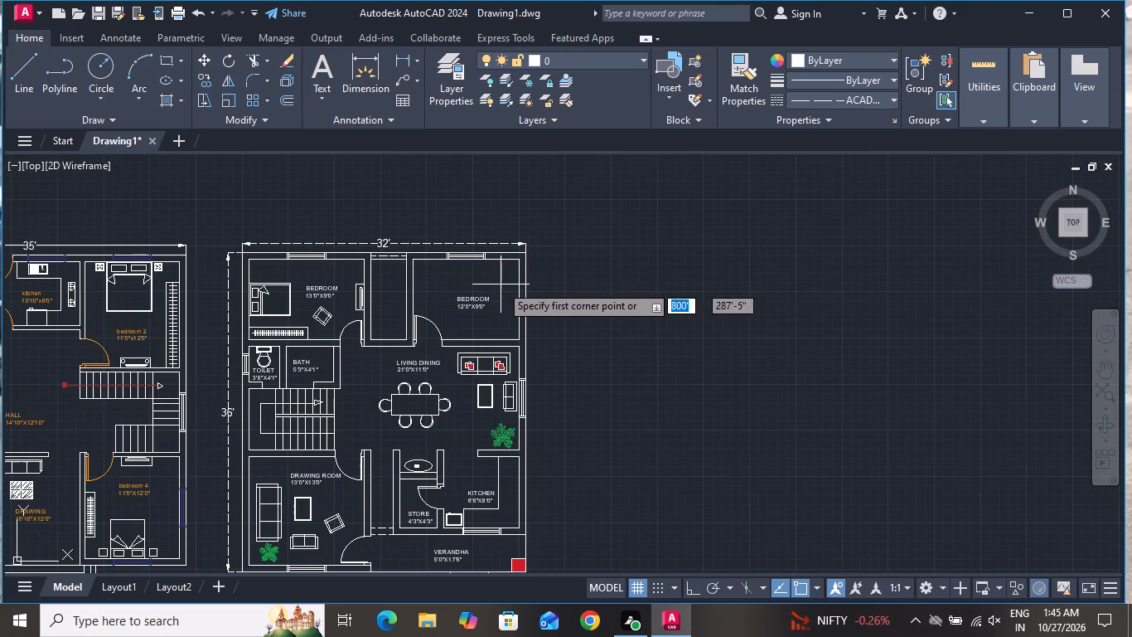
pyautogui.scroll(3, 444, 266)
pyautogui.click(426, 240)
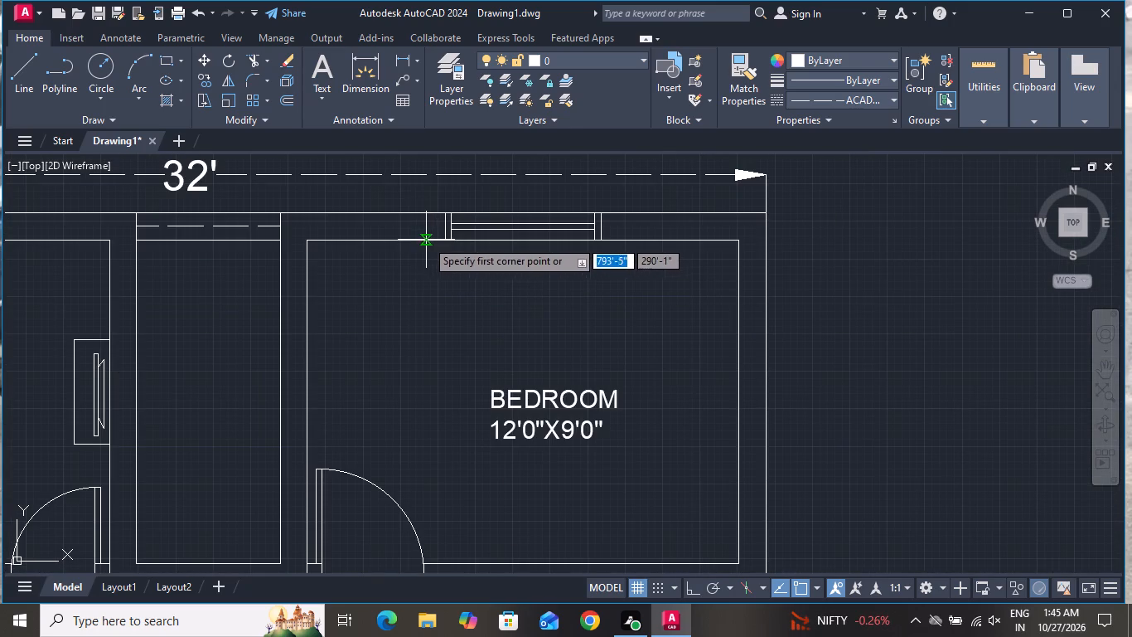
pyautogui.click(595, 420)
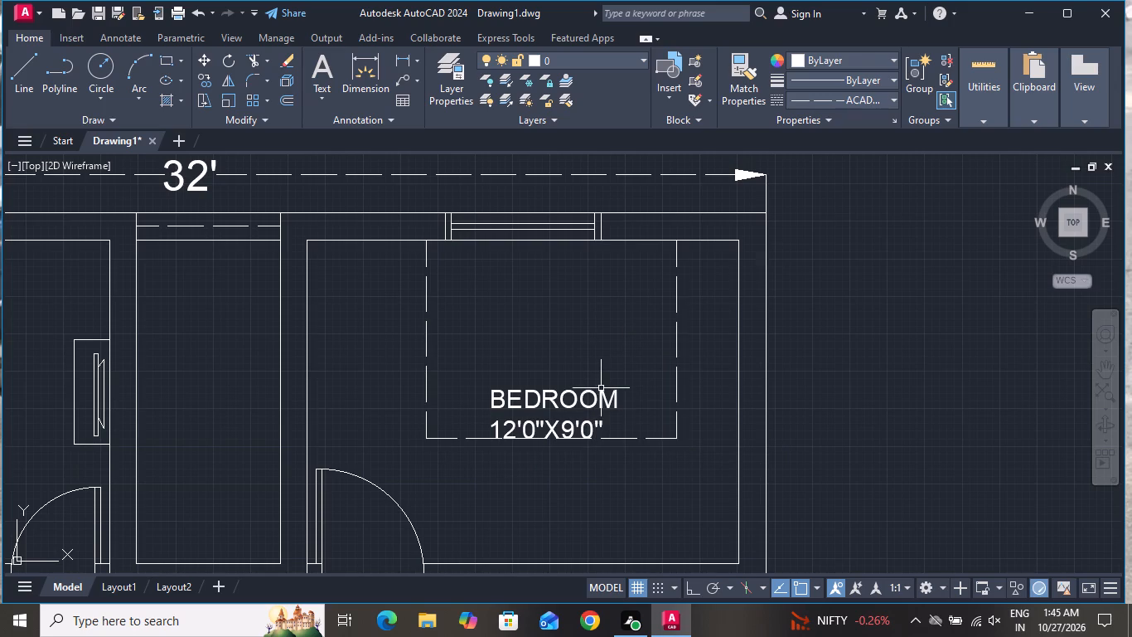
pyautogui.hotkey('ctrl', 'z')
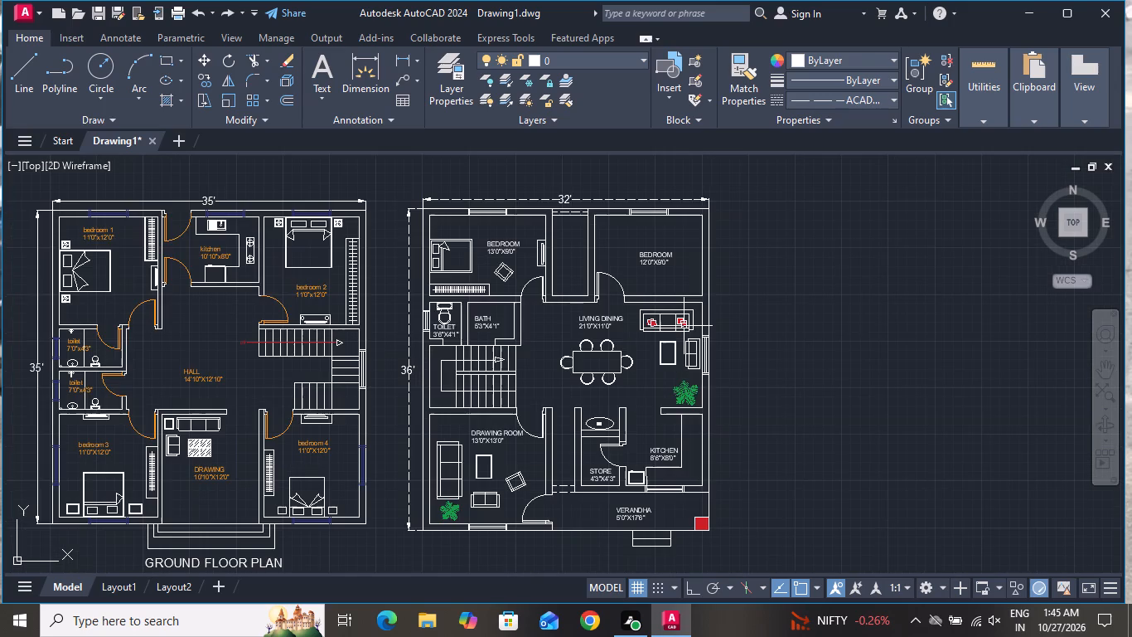
# Set the current linetype to ByLayer.
pyautogui.click(854, 98)
pyautogui.click(859, 123)
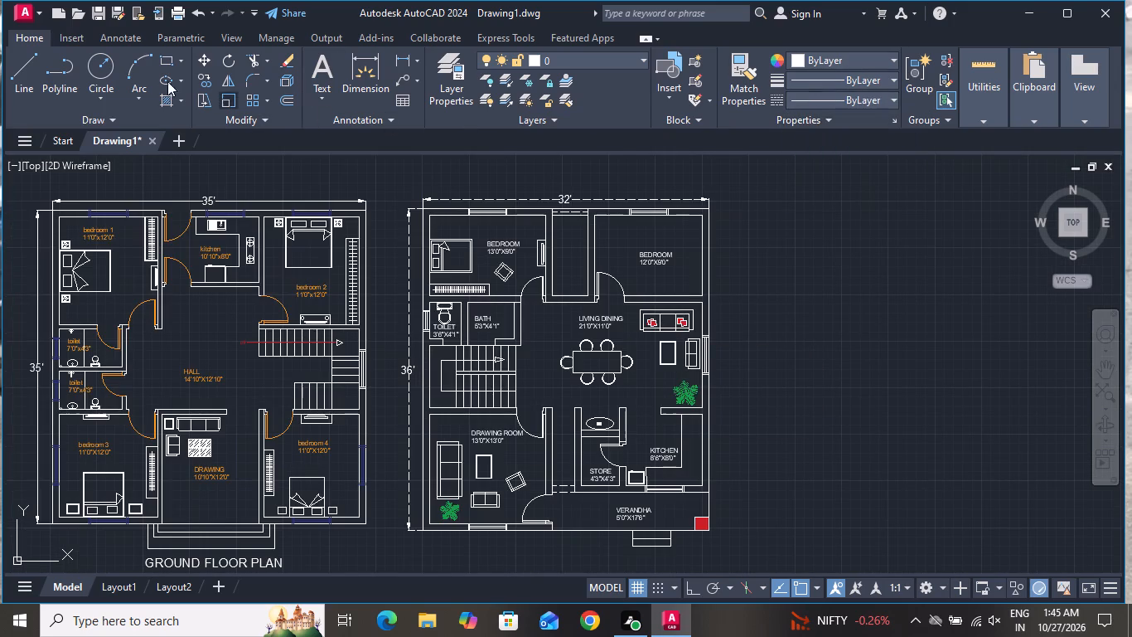
# Draw a rectangle in the 12'0"X9'0" bedroom of the second floor plan, against its upper wall.
pyautogui.click(159, 60)
pyautogui.scroll(-1, 472, 302)
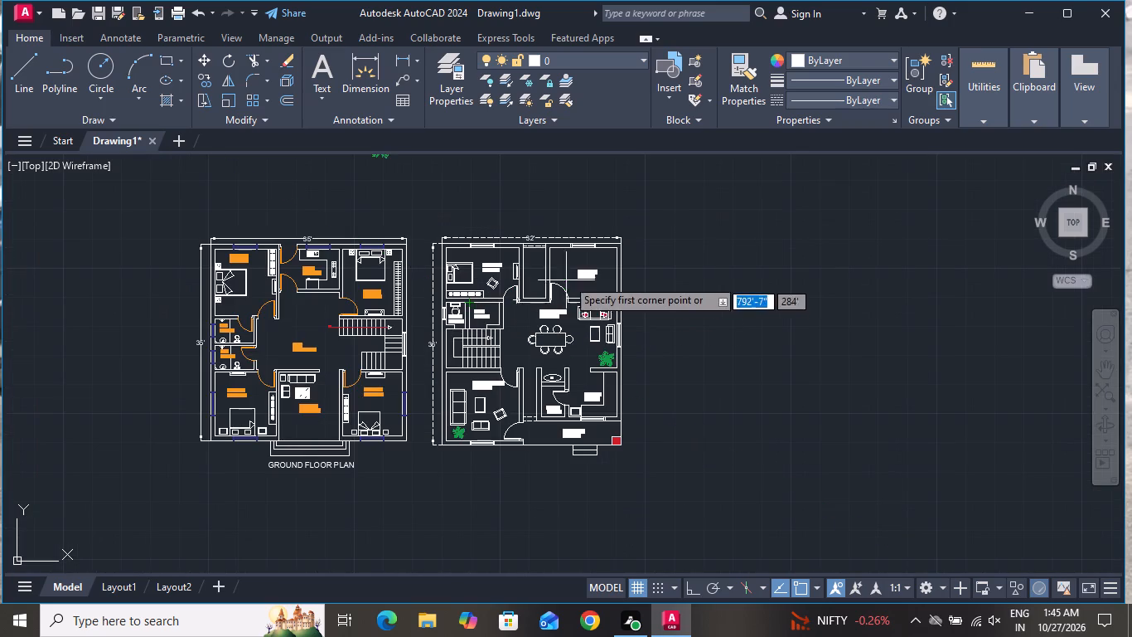
pyautogui.scroll(2, 597, 226)
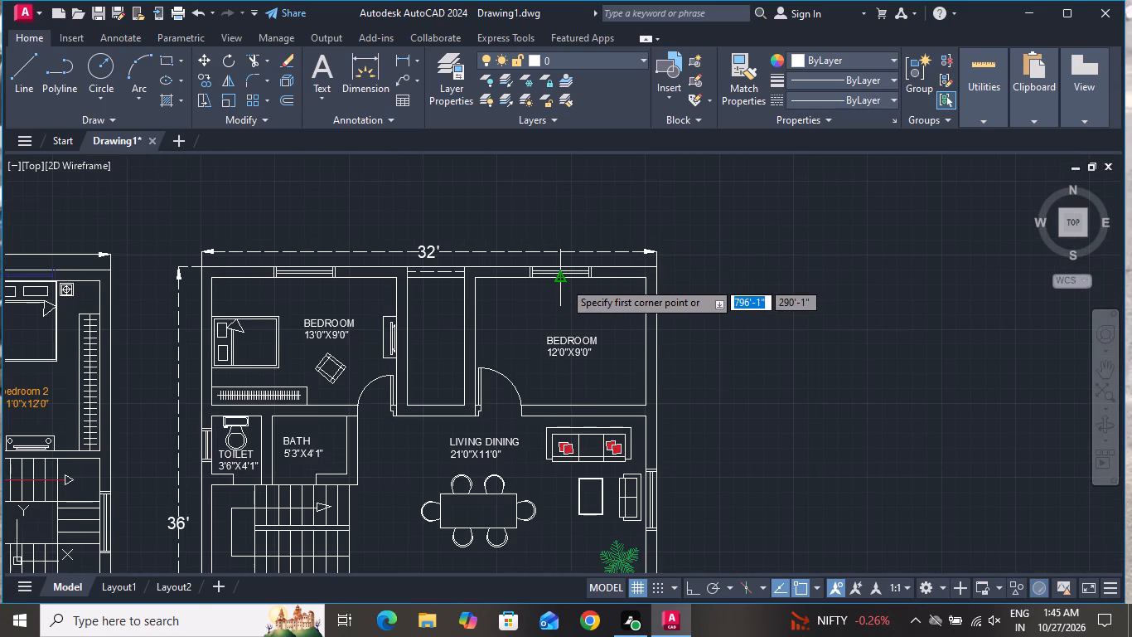
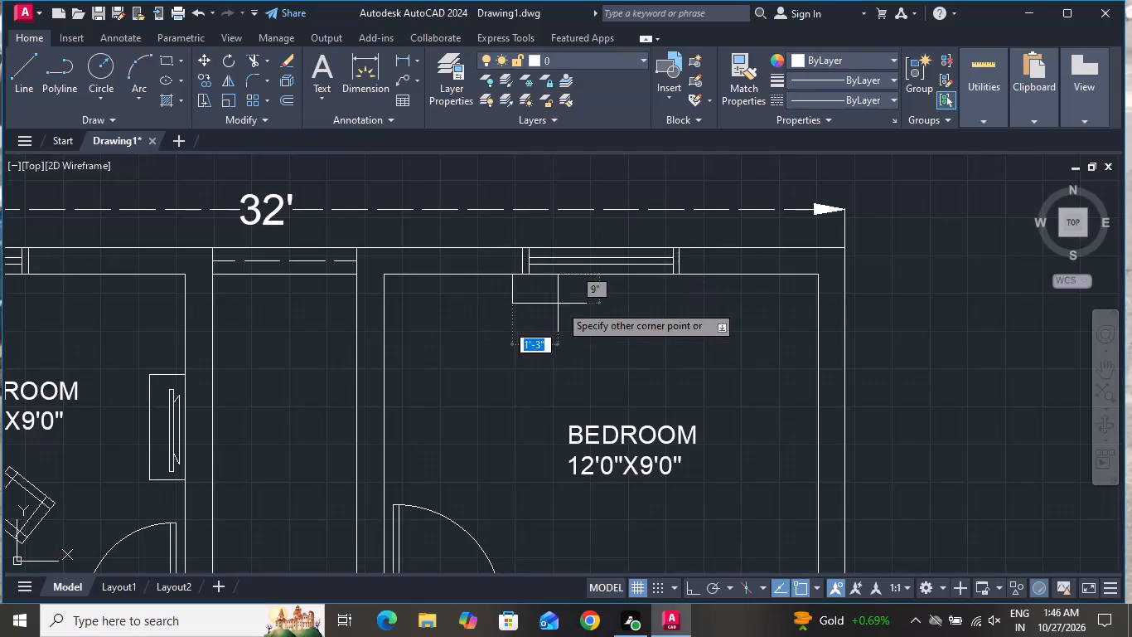
# Finish the bed rectangle below the window in the 12'0"X9'0" bedroom, extending it down to the BEDROOM label.
pyautogui.click(662, 439)
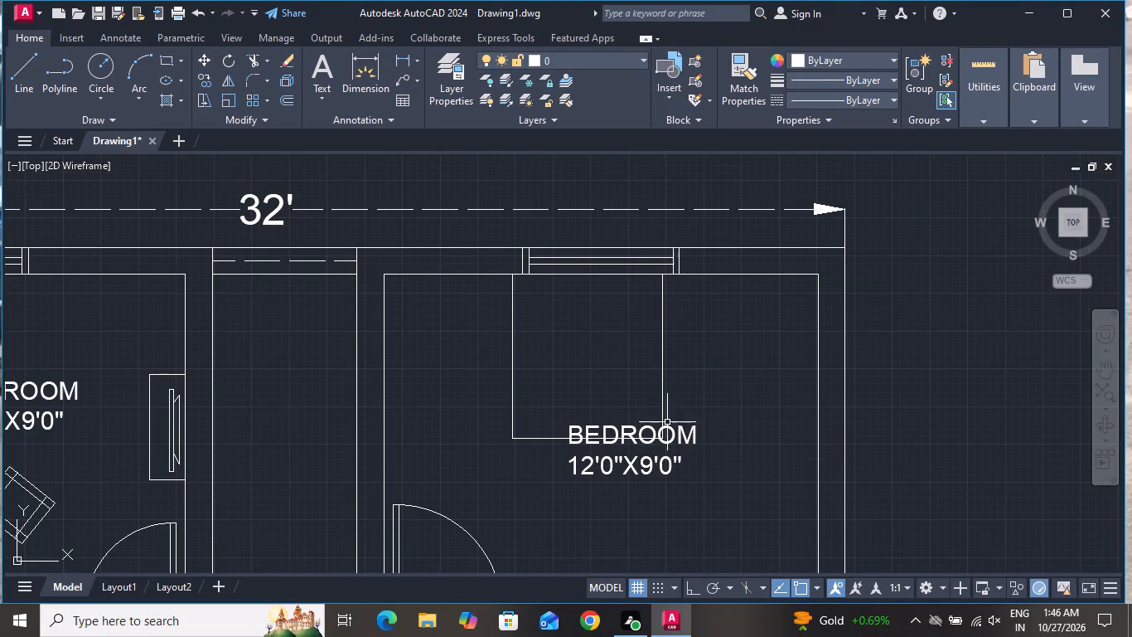
# Offset the bed rectangle 1" inward.
pyautogui.write('o')
pyautogui.press('space')
pyautogui.press('1')
pyautogui.hotkey('shift', '"')
pyautogui.press('Return')
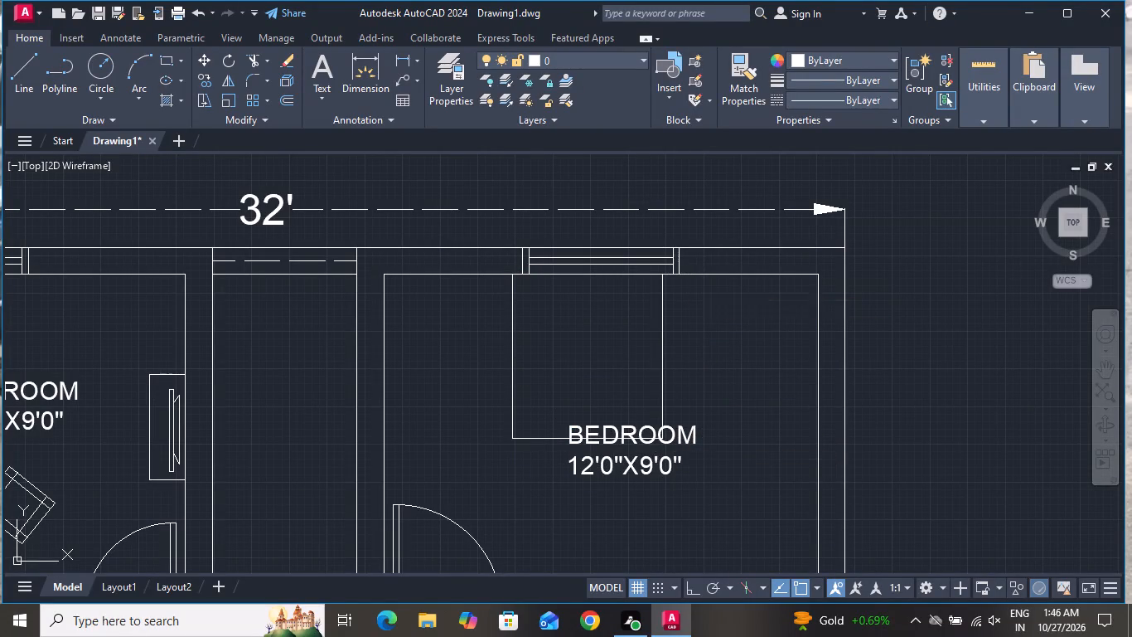
pyautogui.click(665, 321)
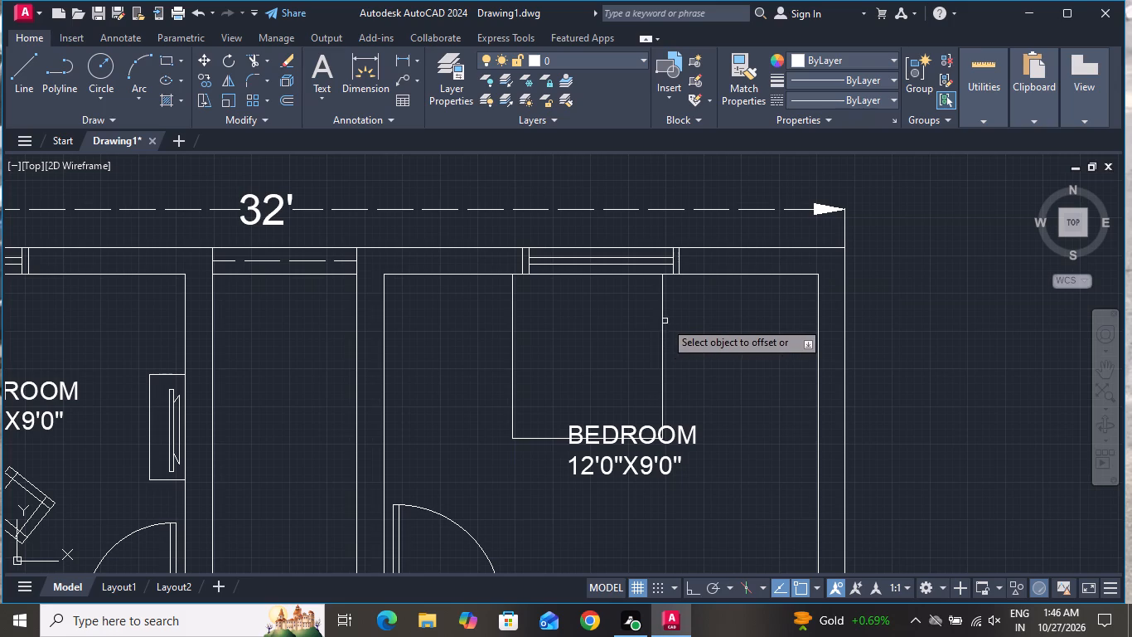
pyautogui.click(664, 338)
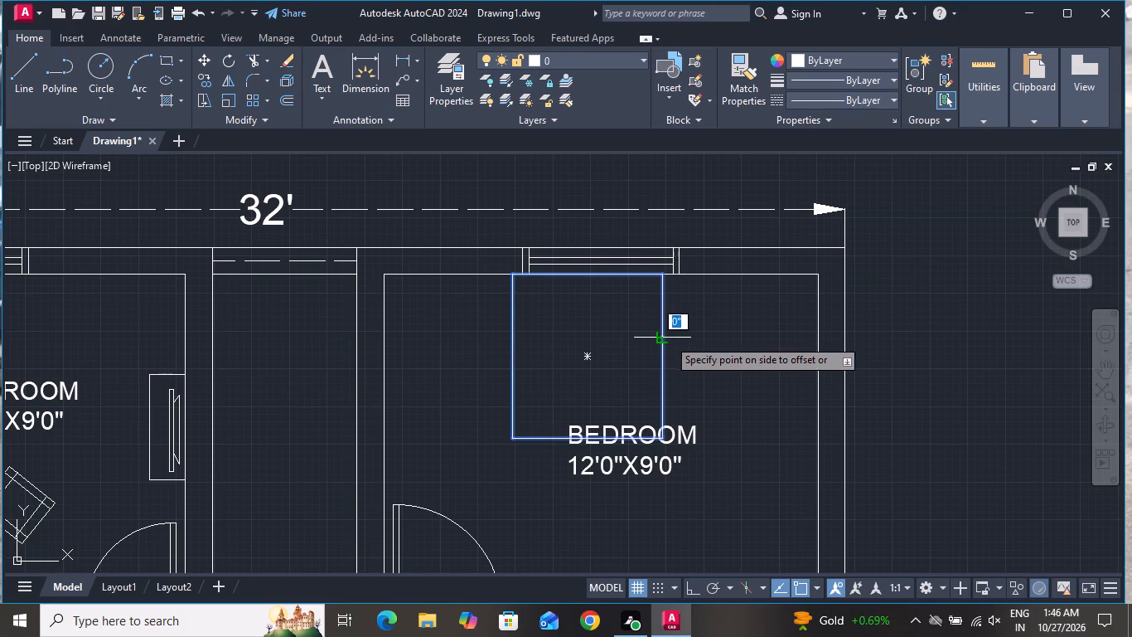
pyautogui.click(651, 349)
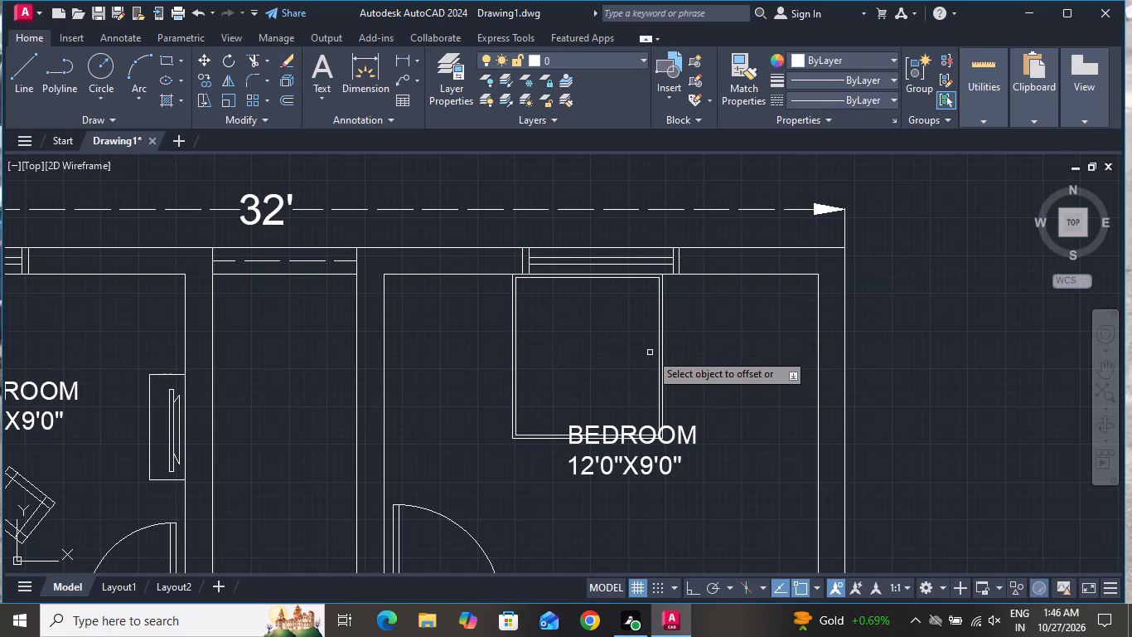
pyautogui.moveTo(648, 357); pyautogui.dragTo(645, 364, button='right')
pyautogui.click(680, 388)
# Move both bed rectangles along the upper wall so their left edge lines up with the window opening.
pyautogui.click(683, 331)
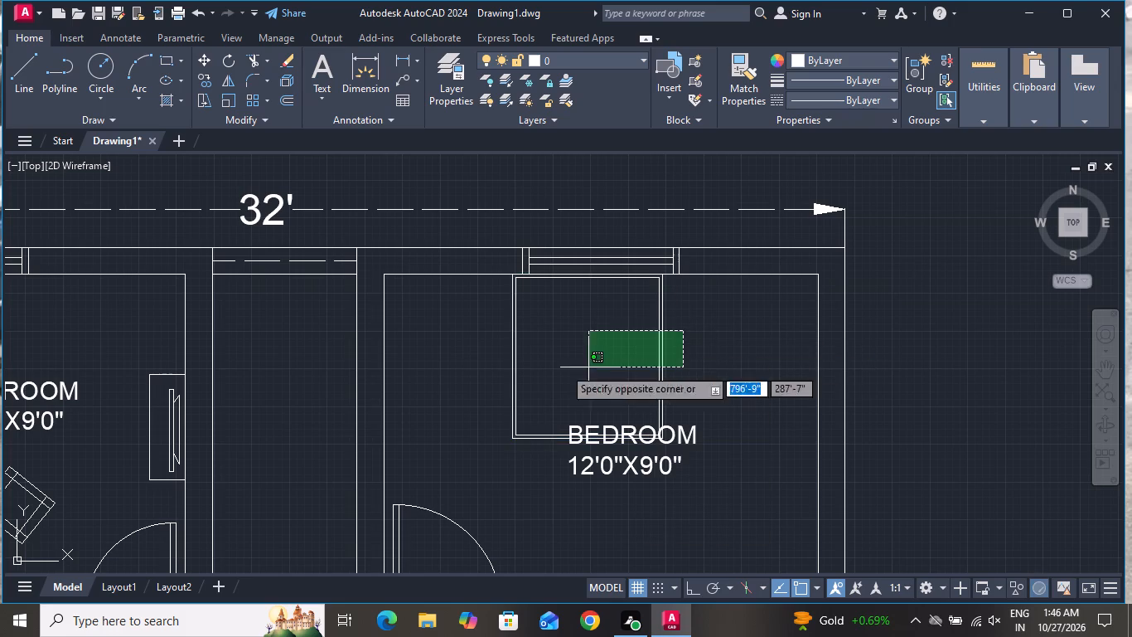
pyautogui.click(470, 376)
pyautogui.click(208, 56)
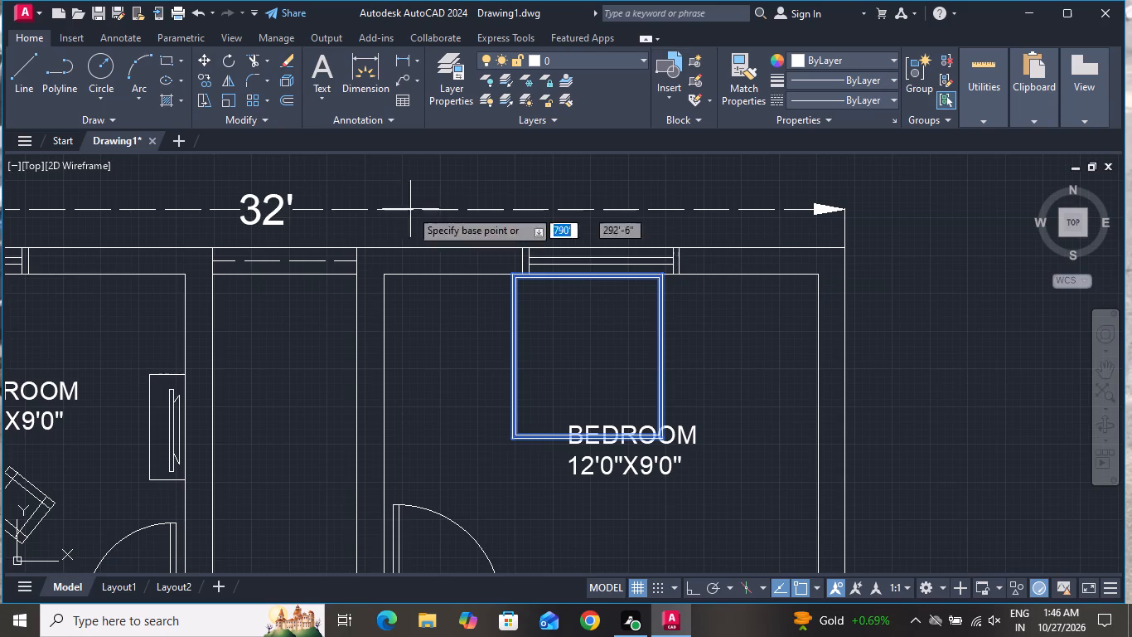
pyautogui.scroll(2, 498, 262)
pyautogui.click(529, 295)
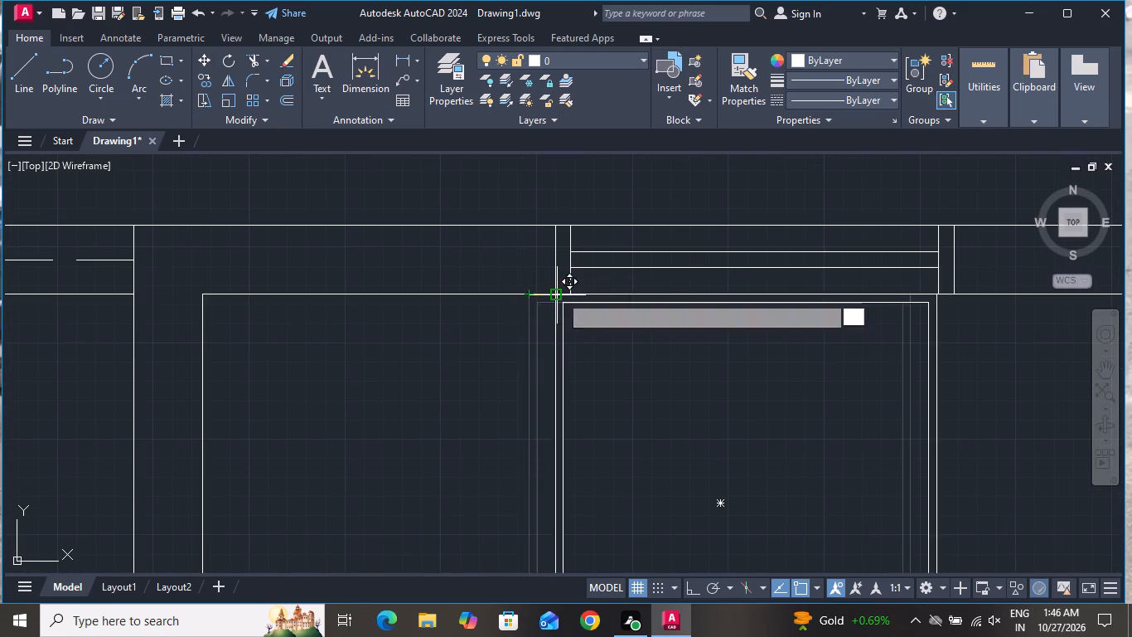
pyautogui.click(568, 295)
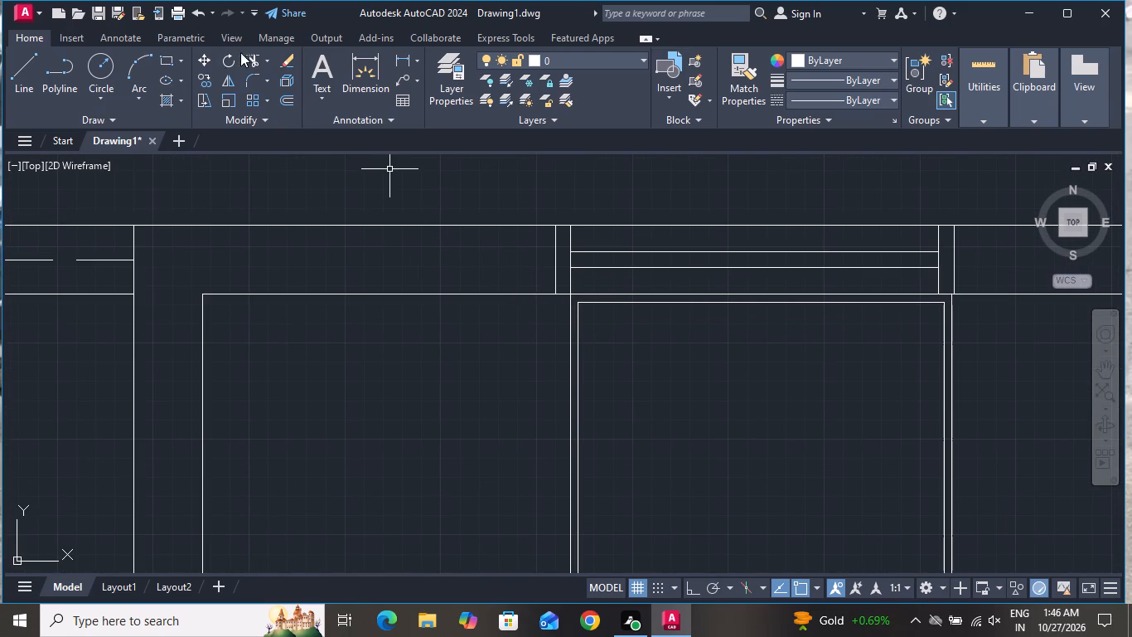
# Draw a pillow rectangle about 1' wide in the bed's upper left corner.
pyautogui.click(169, 61)
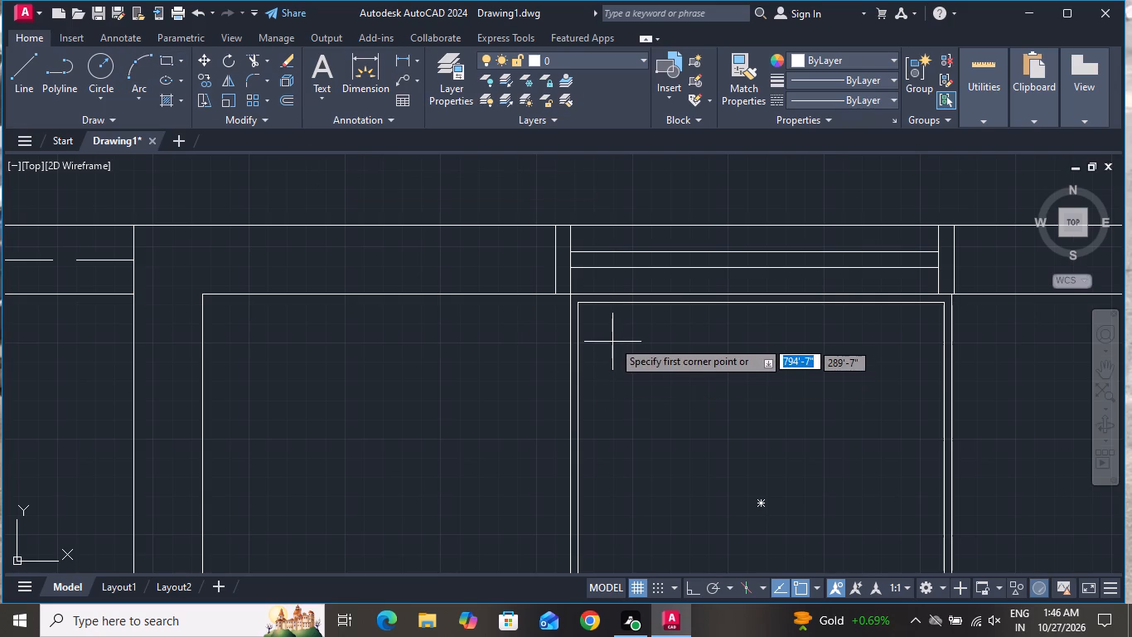
pyautogui.click(609, 330)
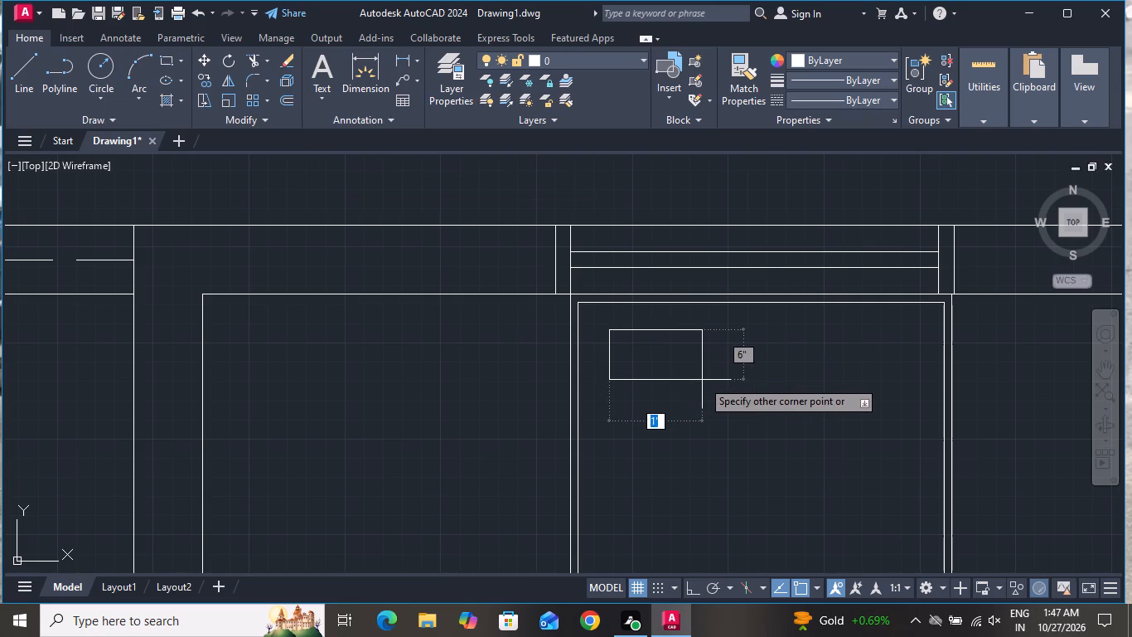
pyautogui.click(706, 390)
pyautogui.click(707, 388)
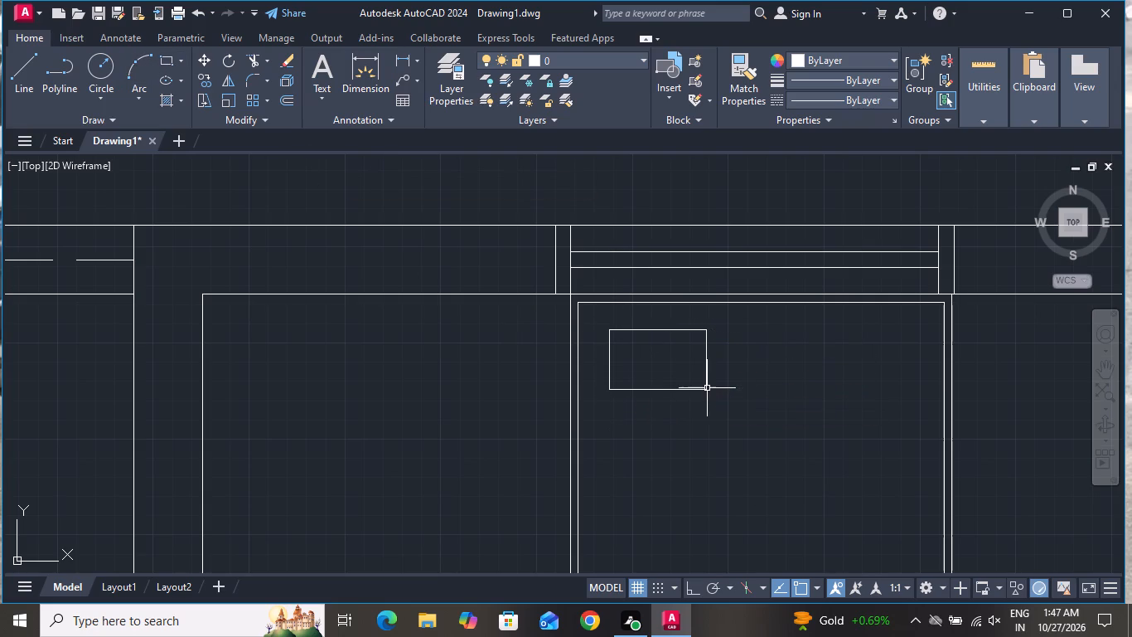
# Copy the pillow rectangle horizontally to the right half of the bed.
pyautogui.click(705, 372)
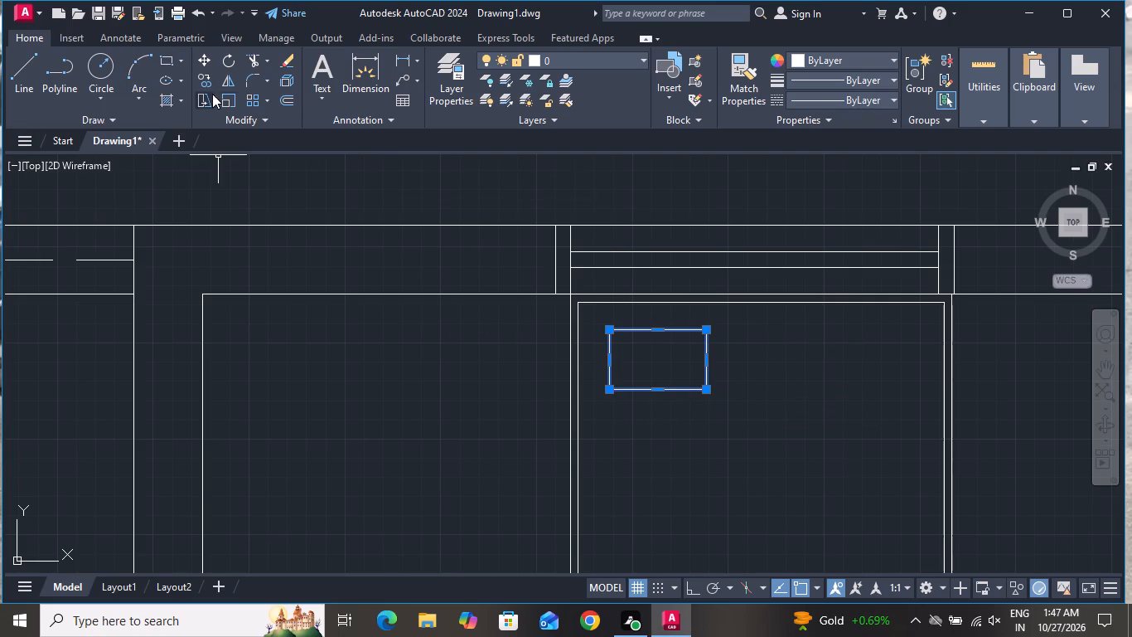
pyautogui.click(206, 79)
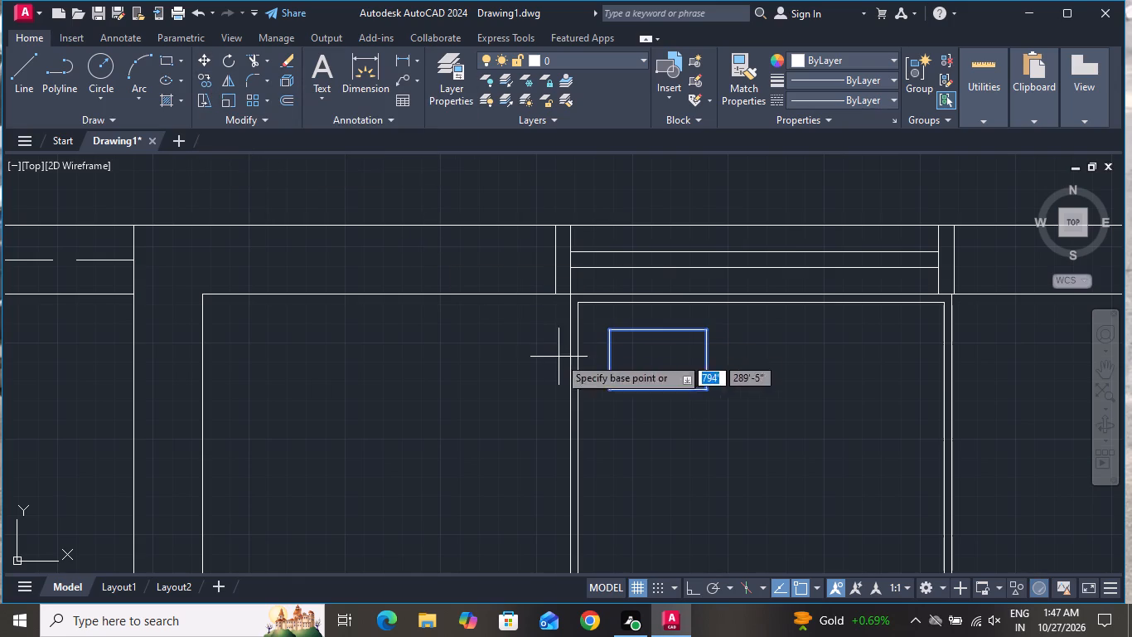
pyautogui.click(607, 391)
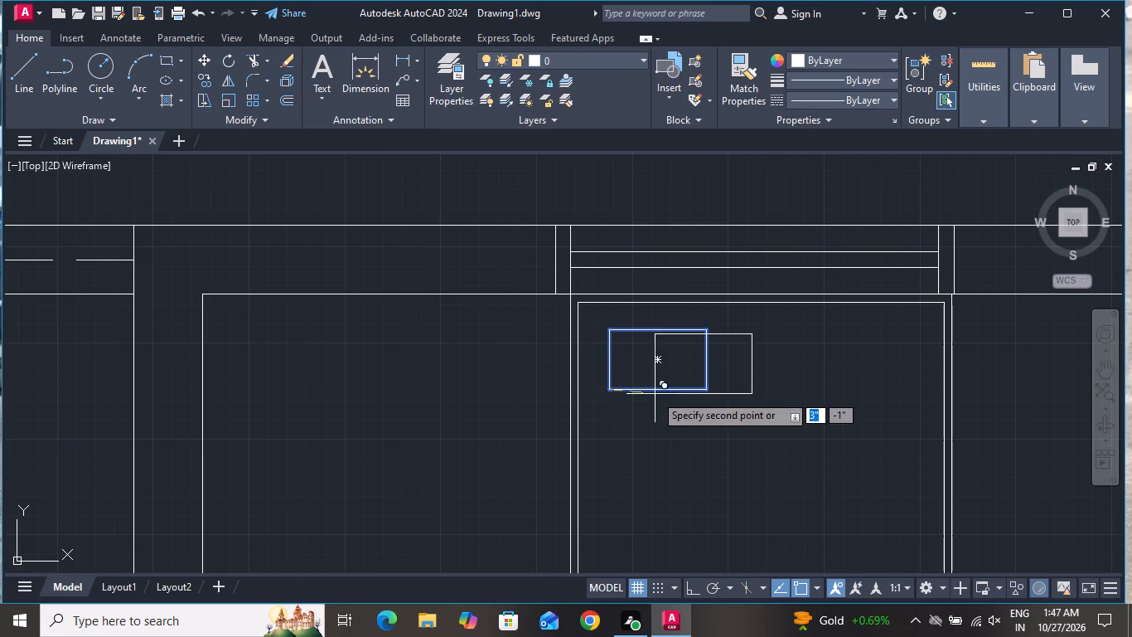
pyautogui.click(790, 387)
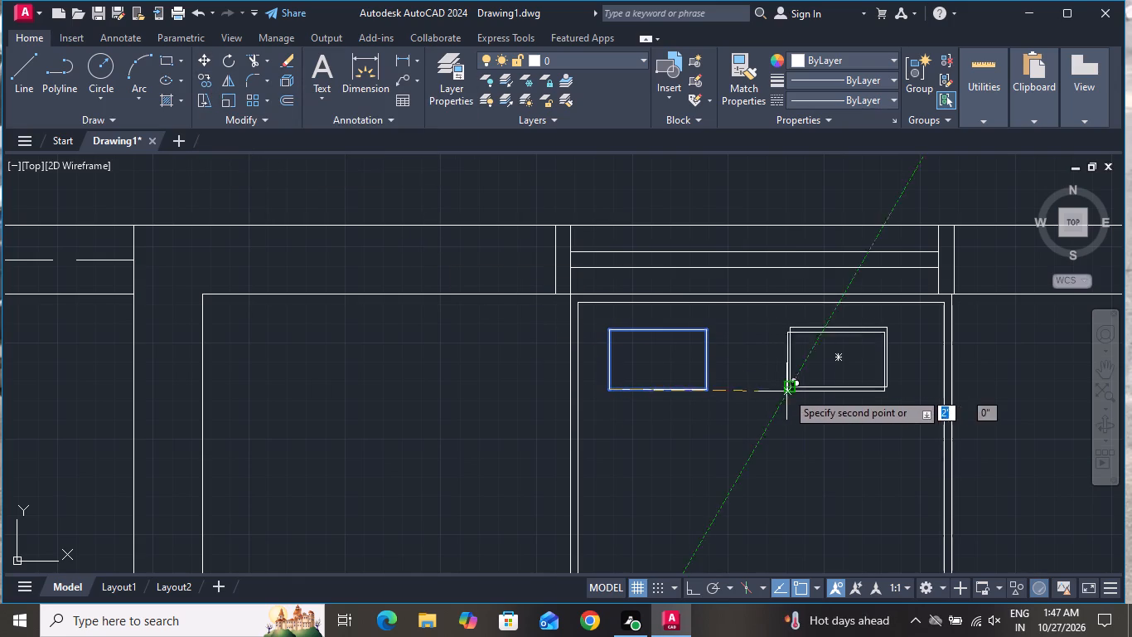
pyautogui.rightClick(738, 428)
pyautogui.click(754, 225)
# Draw a horizontal blanket line about 2'-11" long across the bed just below the two pillows, with ortho on.
pyautogui.scroll(-1, 745, 292)
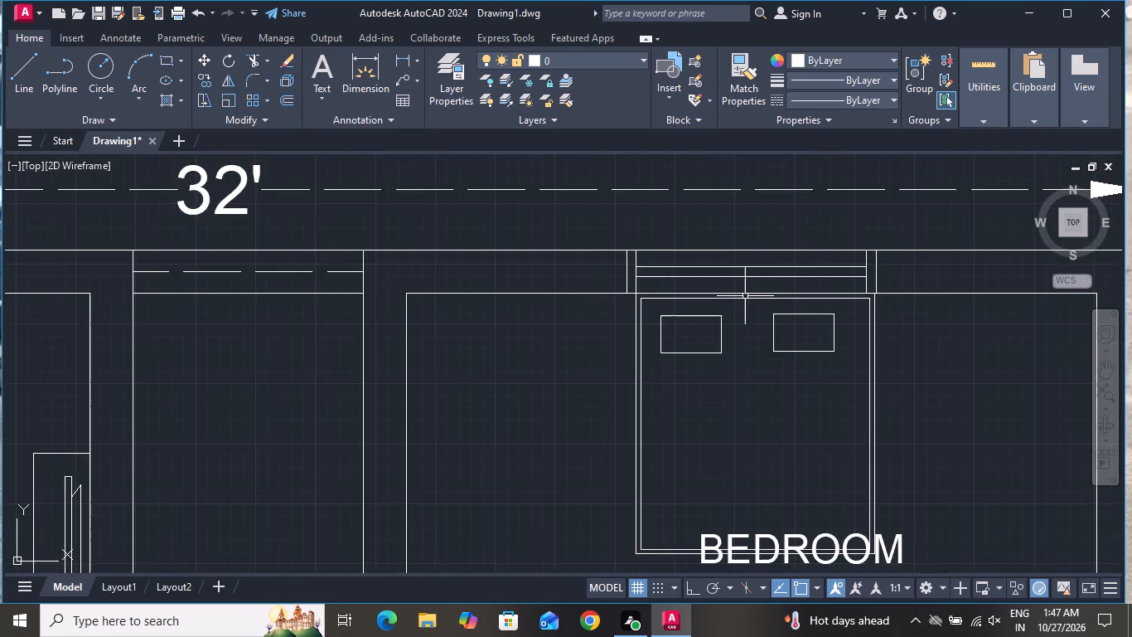
pyautogui.scroll(-2, 738, 303)
pyautogui.scroll(2, 746, 328)
pyautogui.click(15, 69)
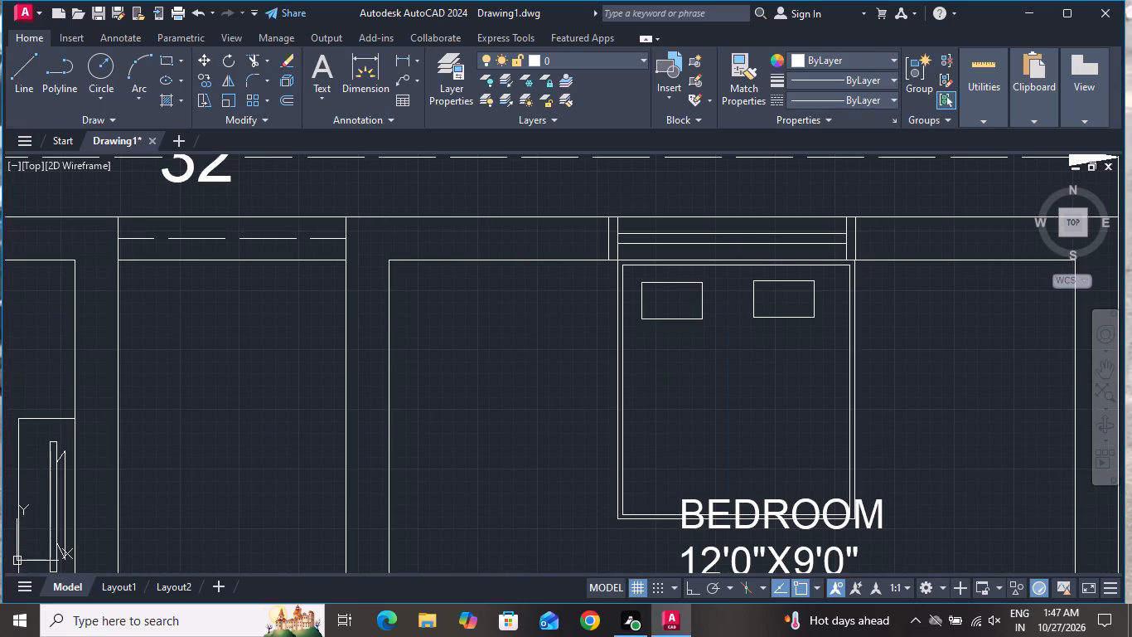
pyautogui.scroll(1, 647, 338)
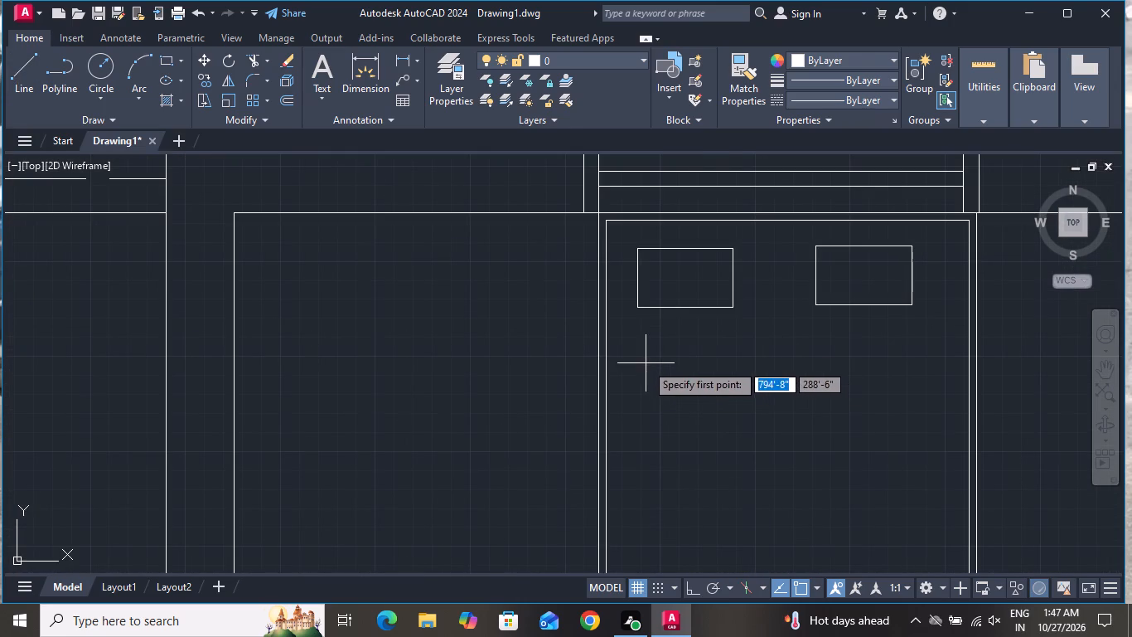
pyautogui.click(646, 363)
pyautogui.click(693, 594)
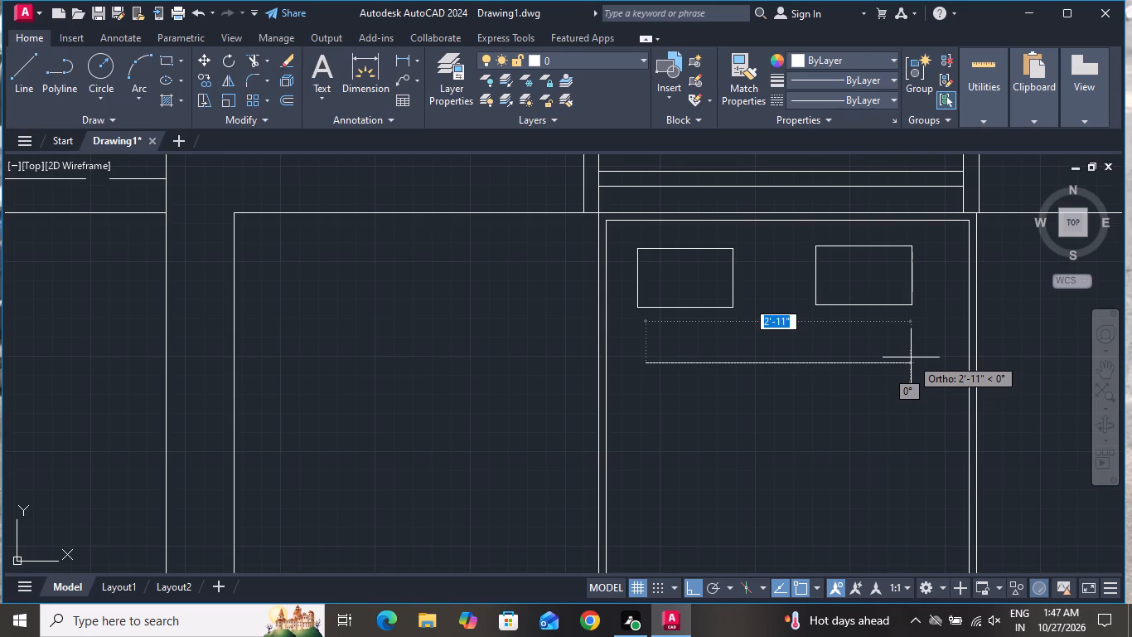
pyautogui.click(911, 357)
# With ortho off, draw a triangular blanket fold from the line's right end to the bed's inner right edge and back.
pyautogui.click(697, 591)
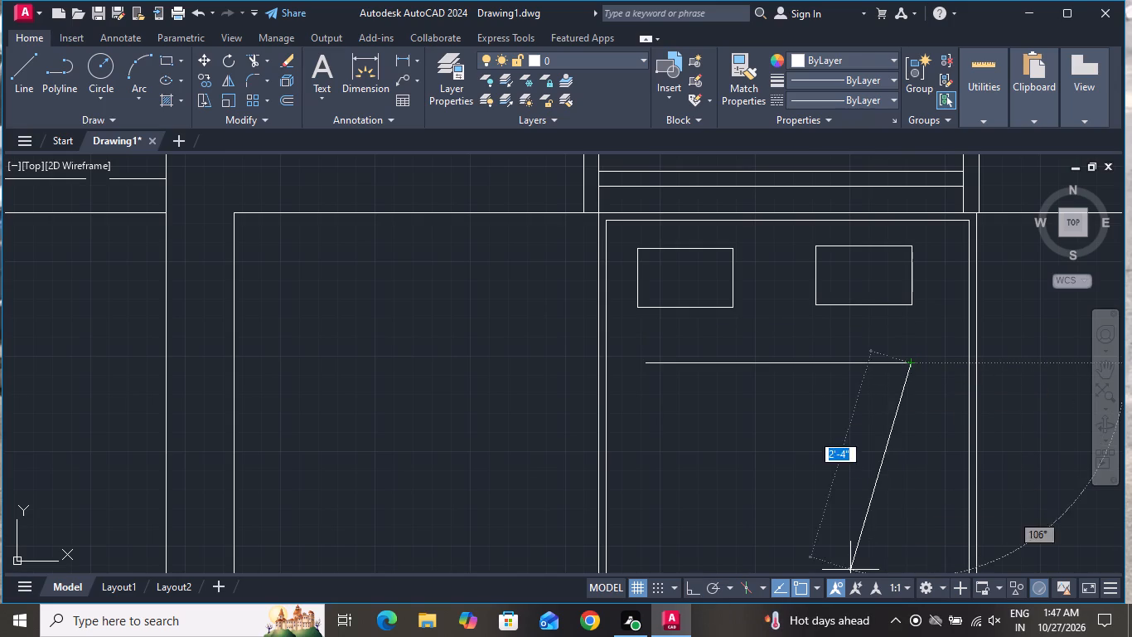
pyautogui.scroll(3, 962, 403)
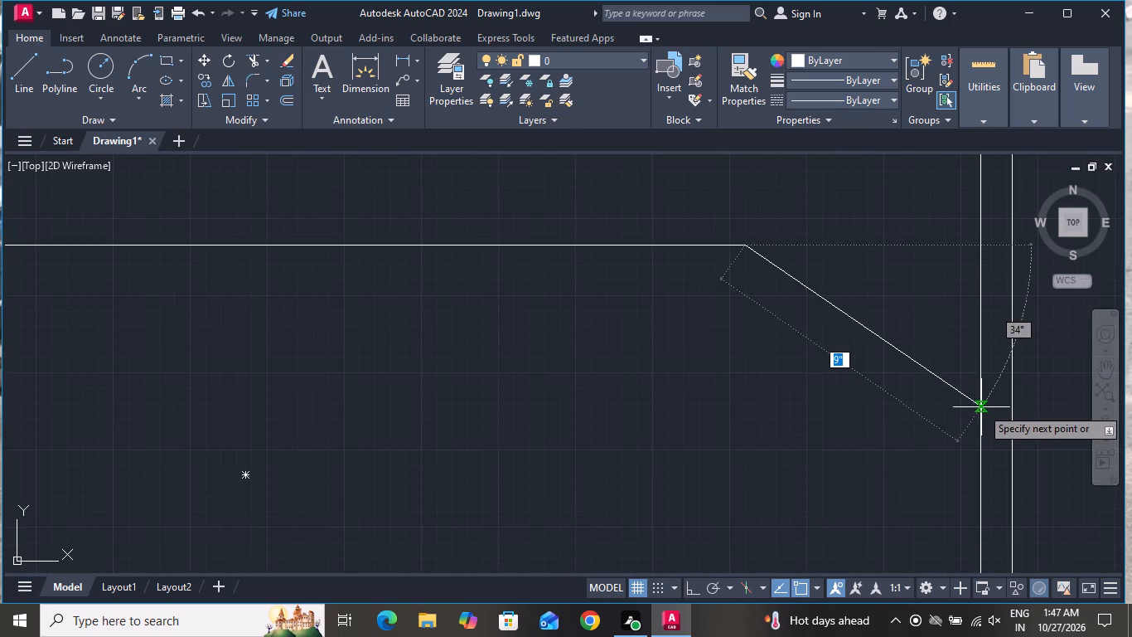
pyautogui.click(981, 407)
pyautogui.scroll(-3, 838, 475)
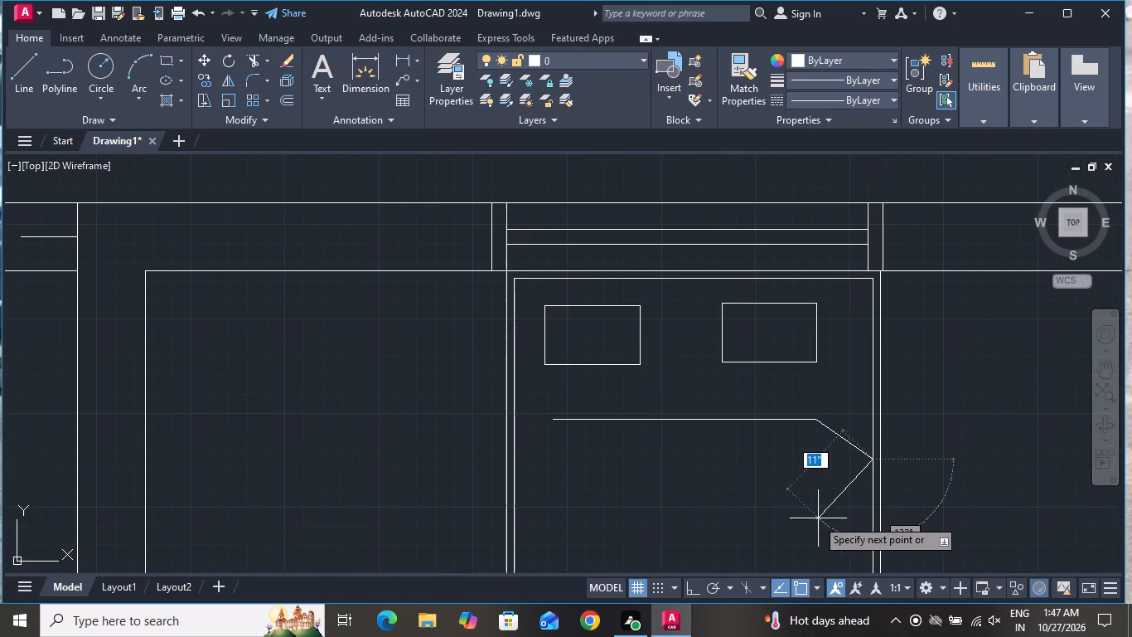
pyautogui.click(822, 497)
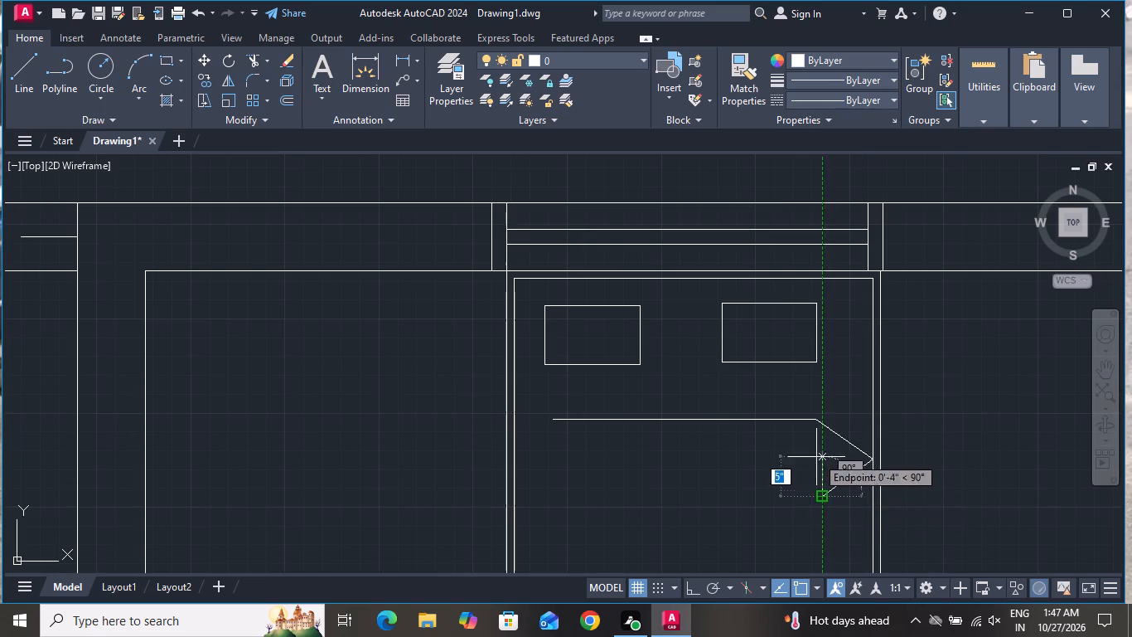
pyautogui.click(818, 425)
pyautogui.rightClick(818, 423)
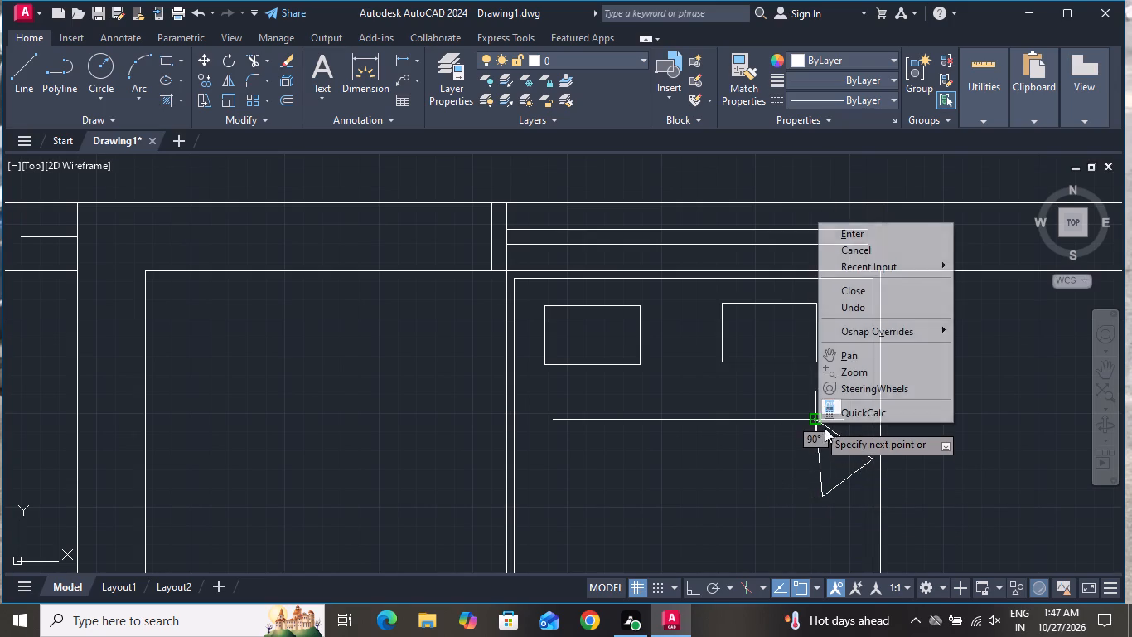
pyautogui.click(855, 248)
# Draw two slanted lines from the blanket line's left end to the bed's inner left edge and back into the bed.
pyautogui.click(29, 78)
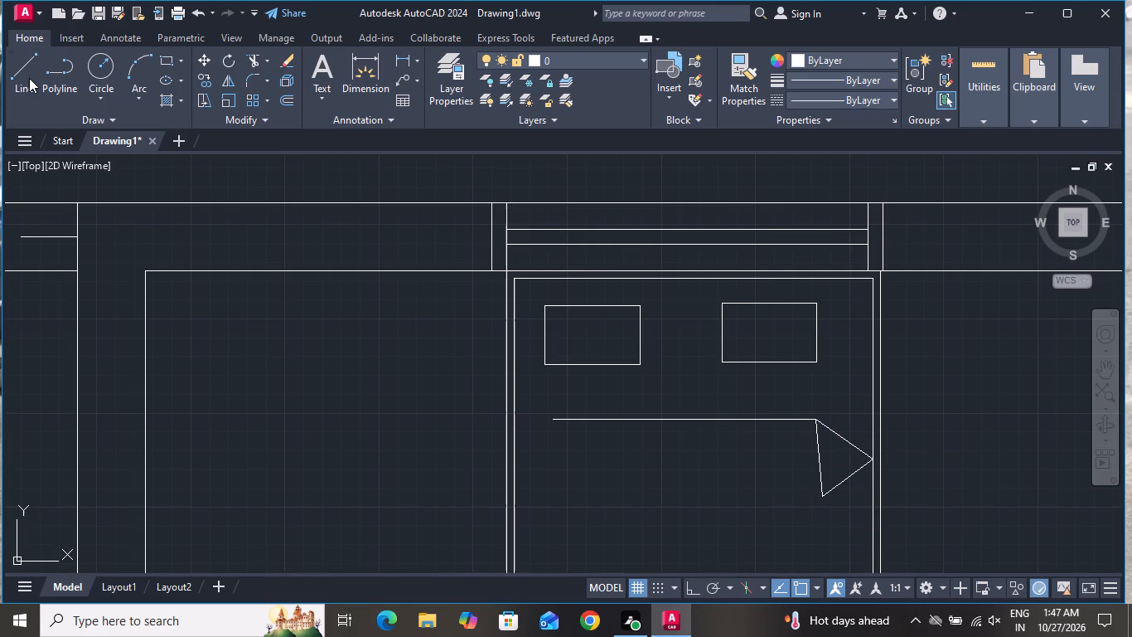
pyautogui.scroll(3, 566, 420)
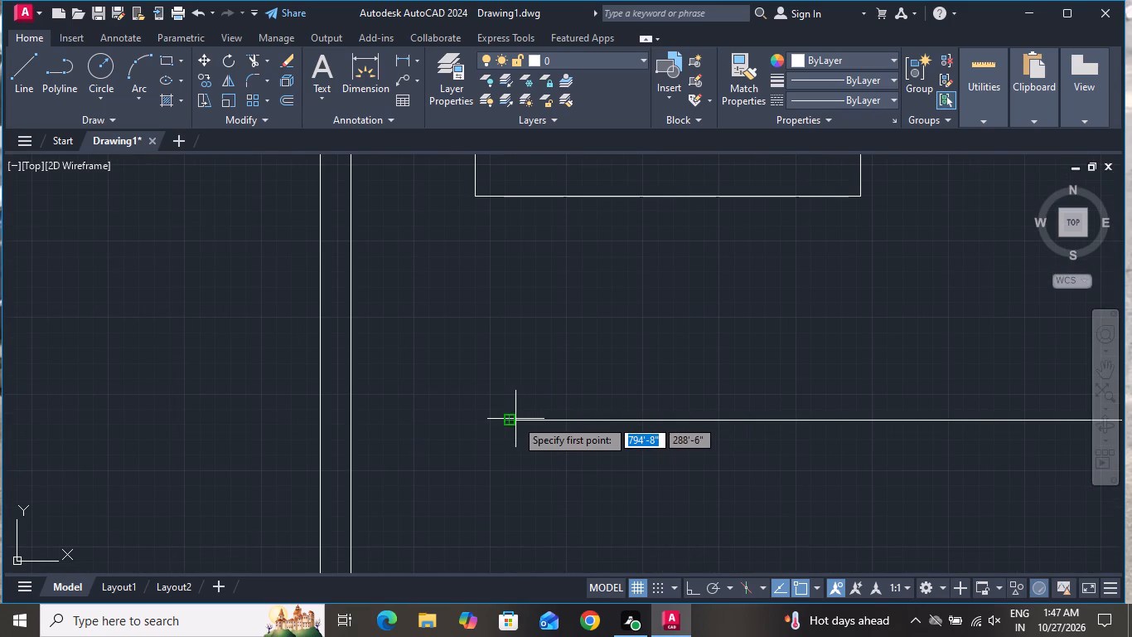
pyautogui.click(509, 423)
pyautogui.scroll(-5, 485, 528)
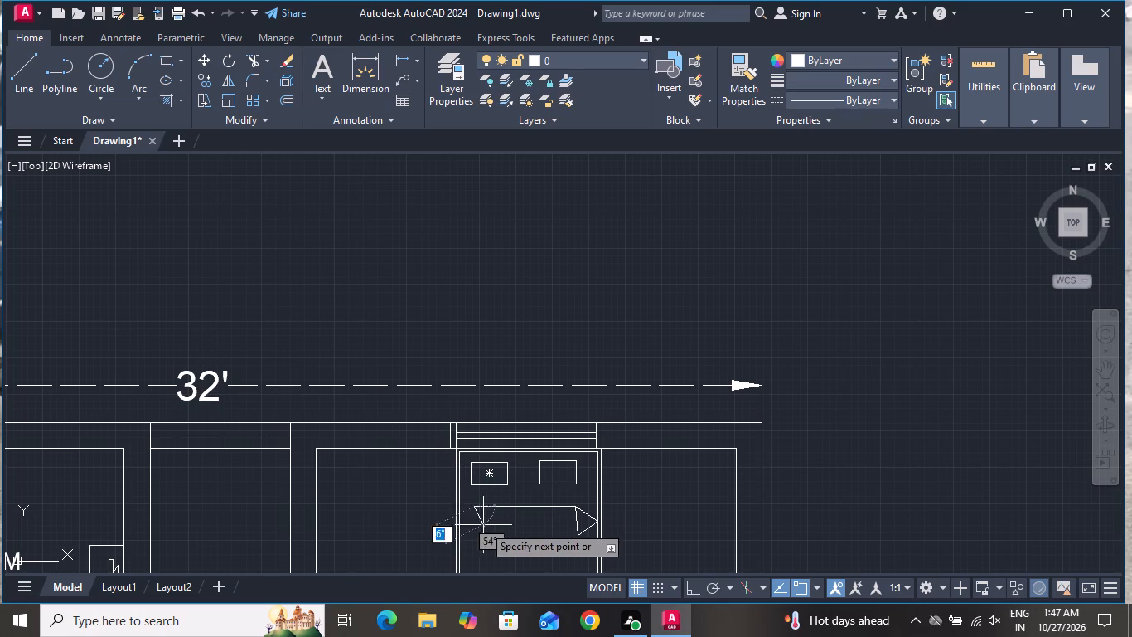
pyautogui.scroll(-1, 457, 474)
pyautogui.scroll(4, 461, 532)
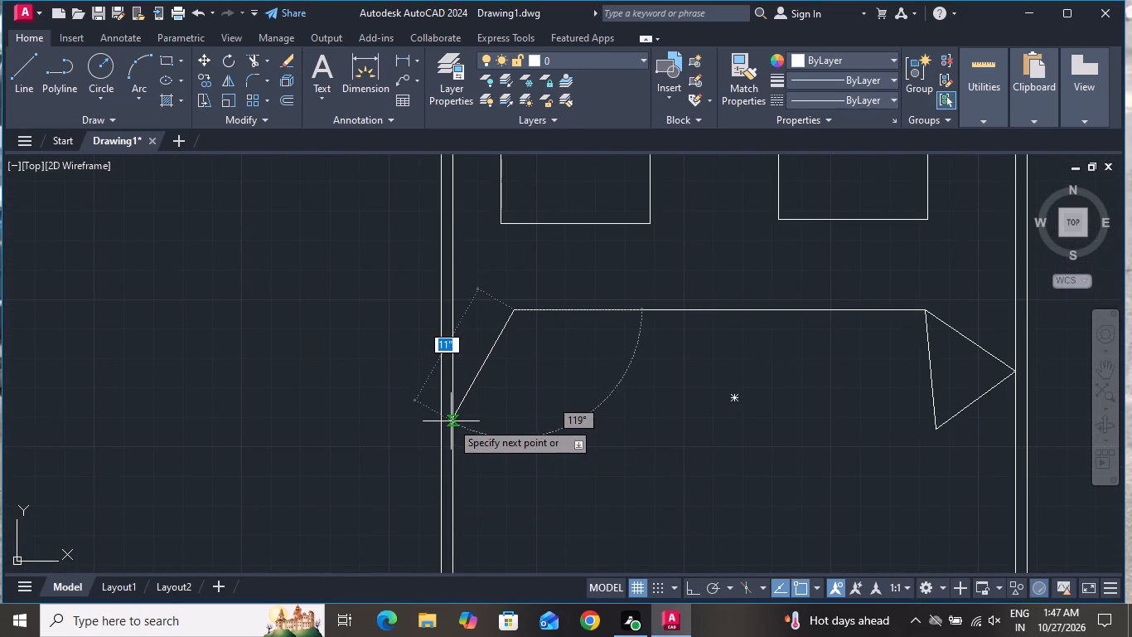
pyautogui.click(452, 419)
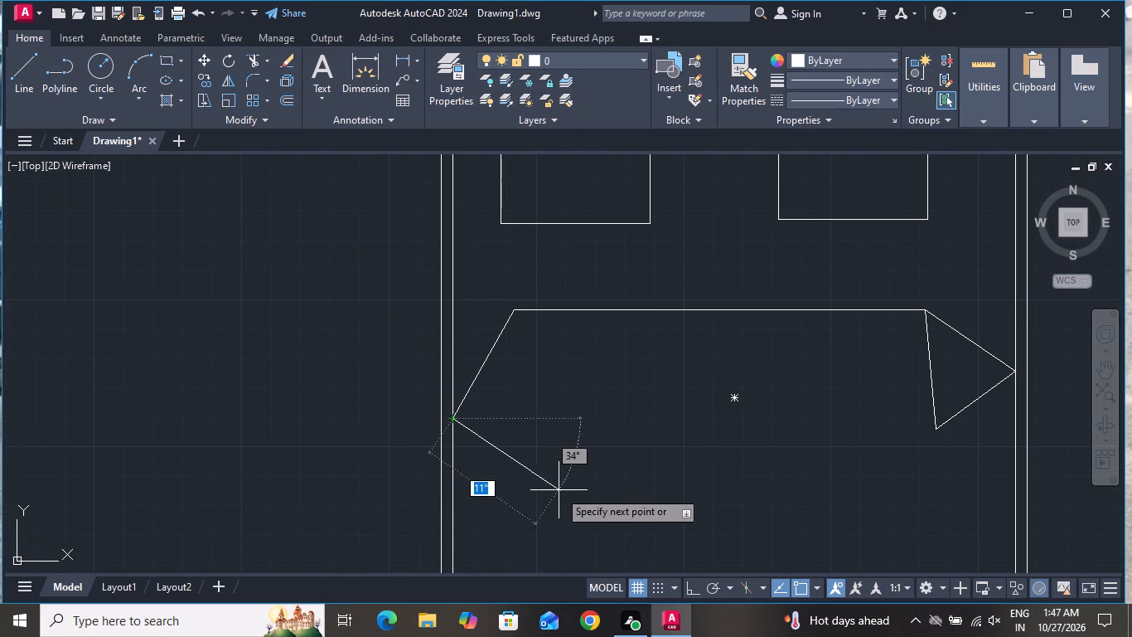
pyautogui.click(564, 492)
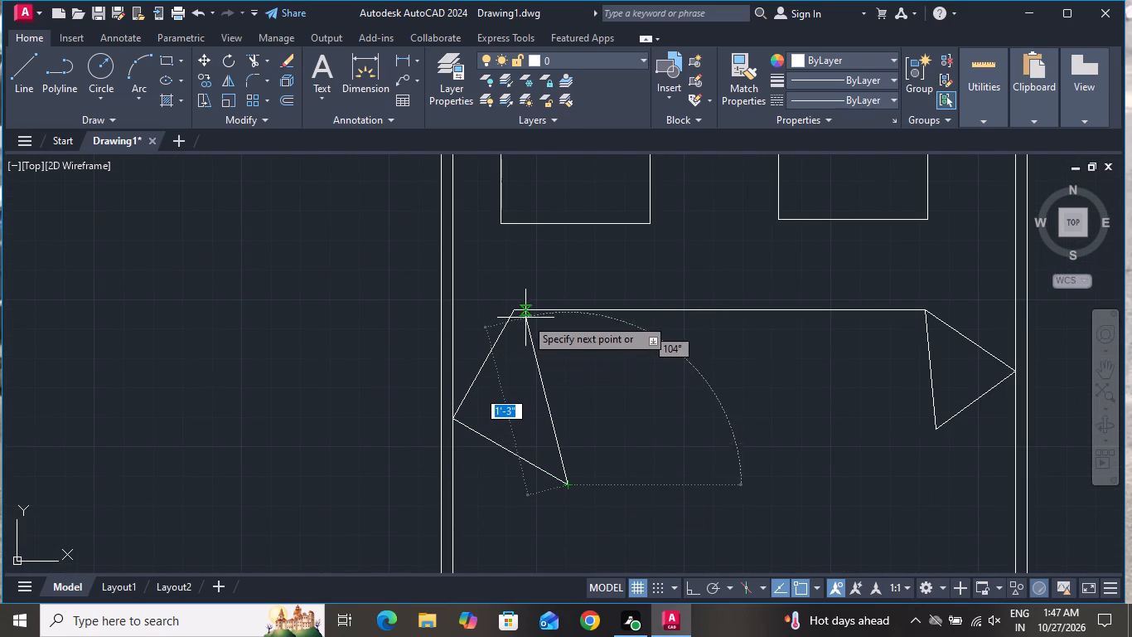
pyautogui.rightClick(548, 383)
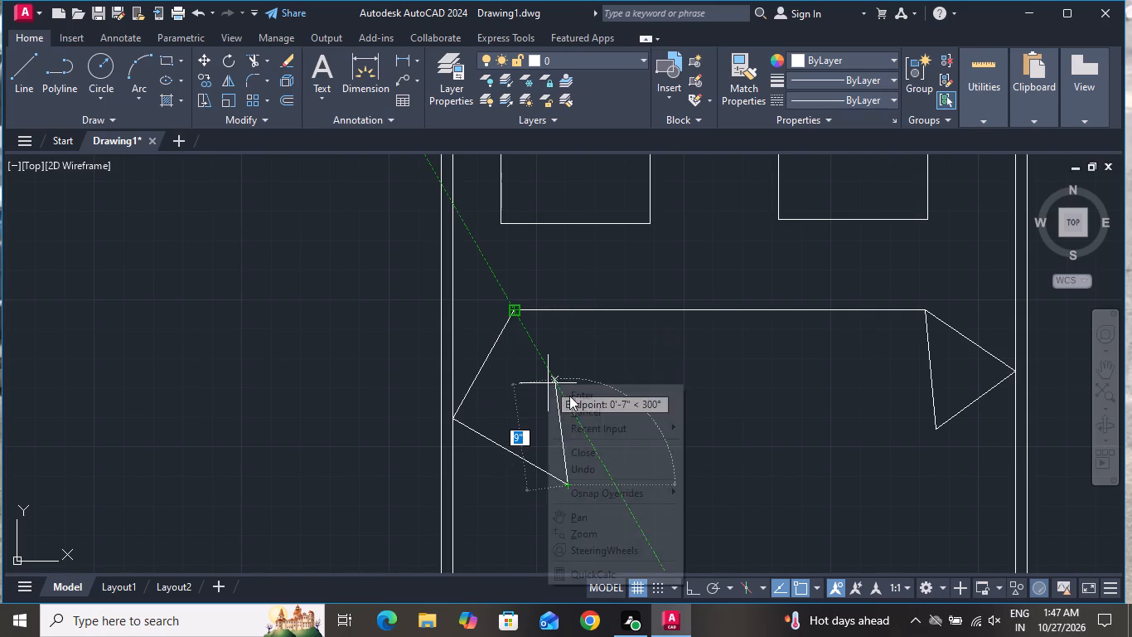
pyautogui.click(591, 405)
# Delete the two slanted fold lines at the left end of the bed's blanket line.
pyautogui.click(498, 350)
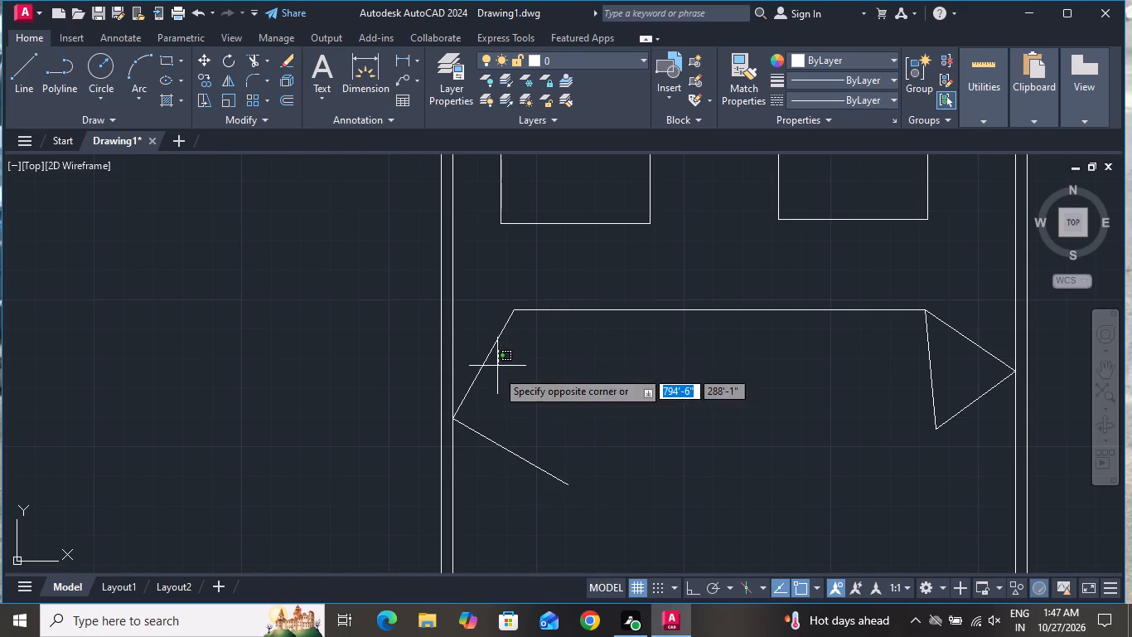
pyautogui.click(491, 464)
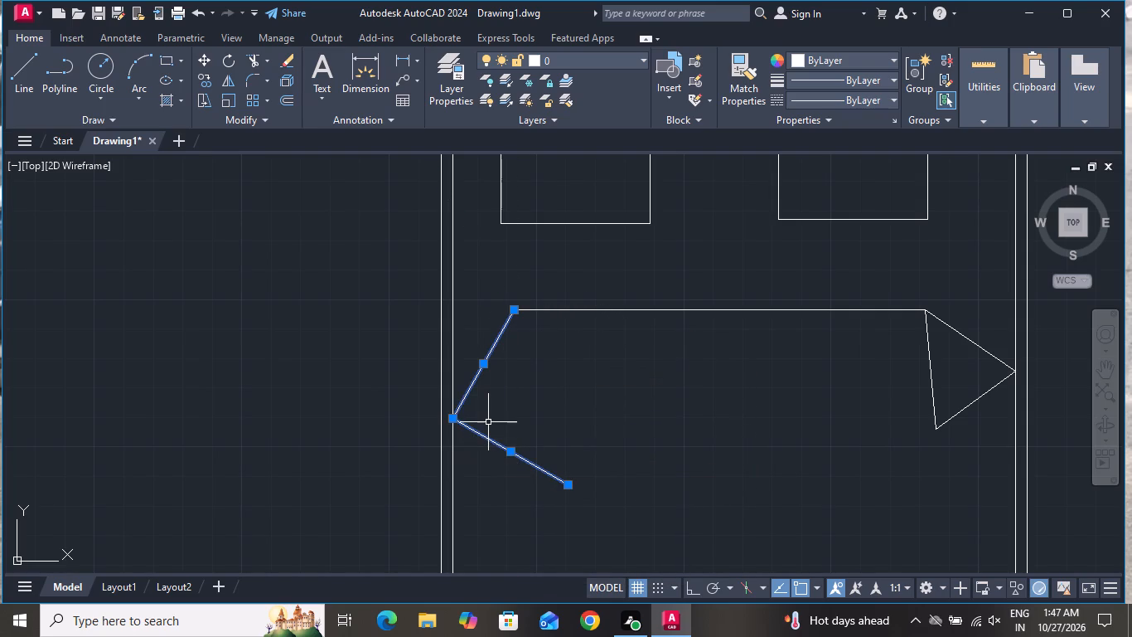
pyautogui.press('Delete')
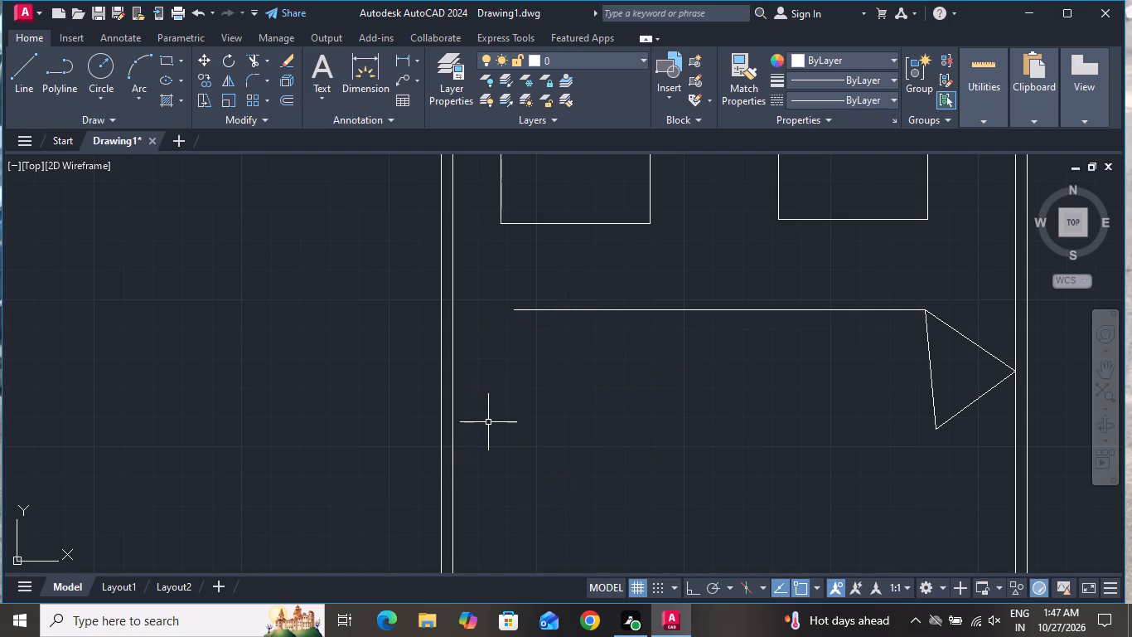
# Draw a triangular blanket fold from the blanket line's left end to the bed's inner left edge, into the bed and back.
pyautogui.click(29, 72)
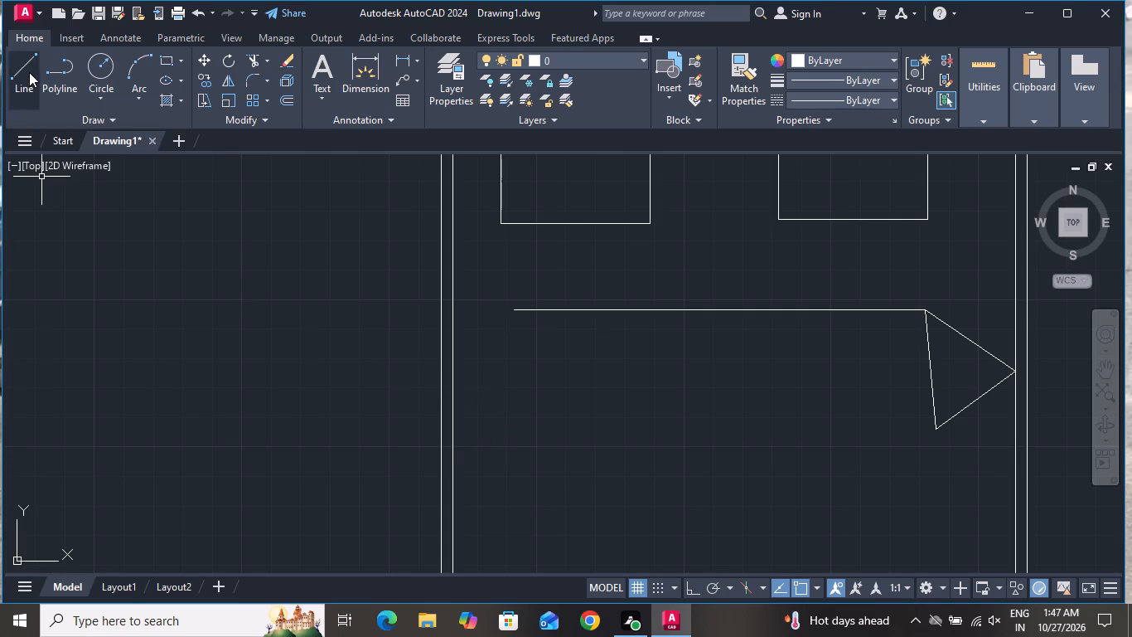
pyautogui.click(517, 307)
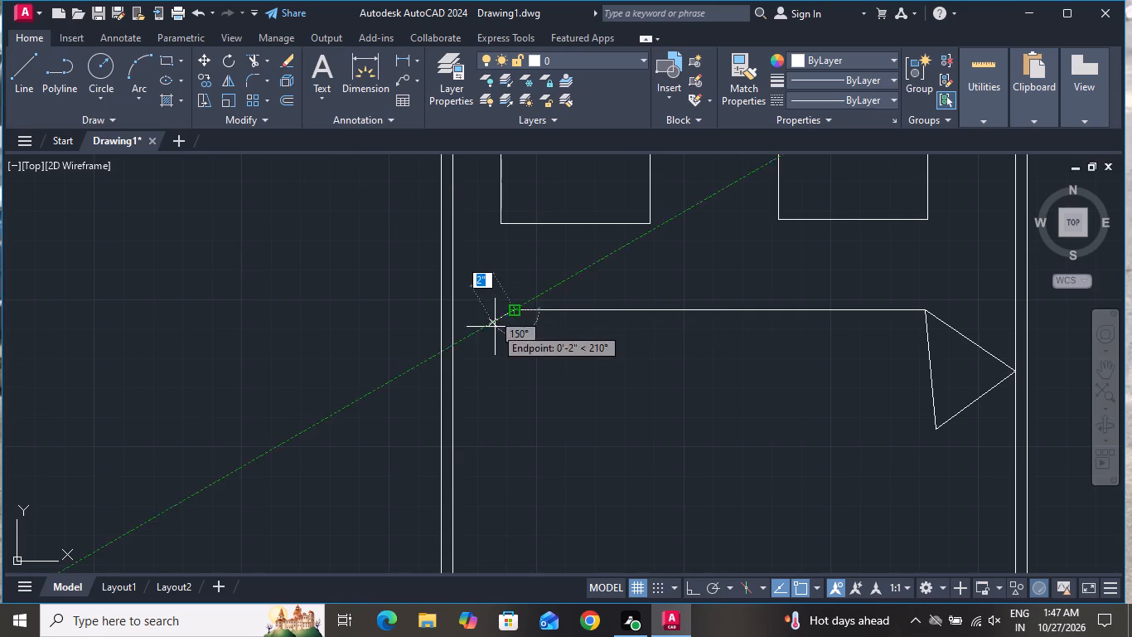
pyautogui.click(452, 381)
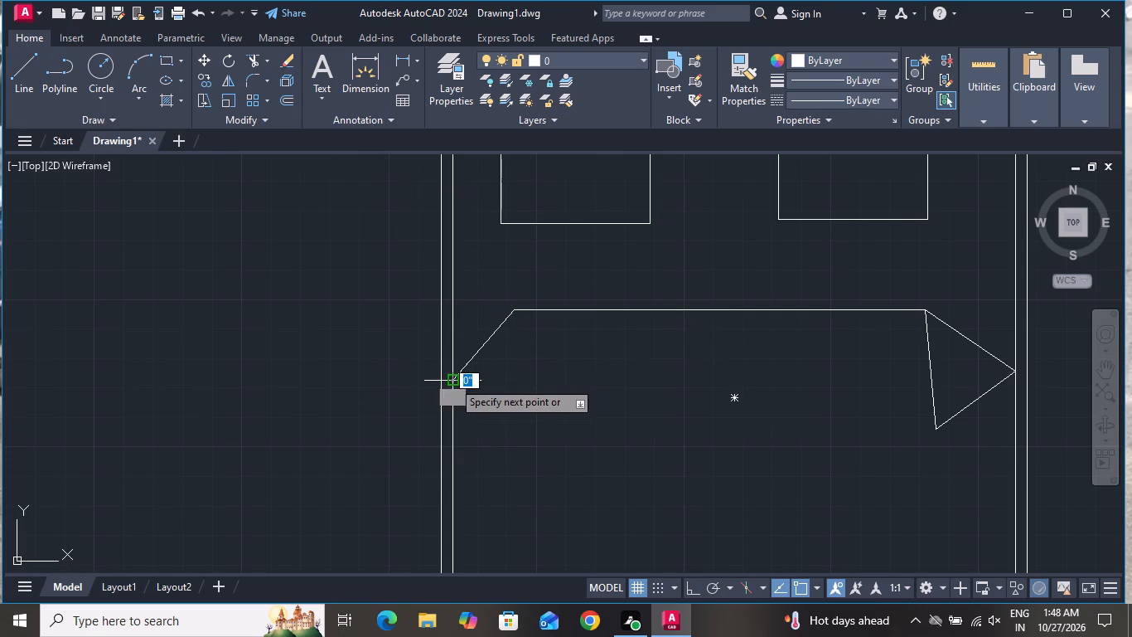
pyautogui.click(525, 430)
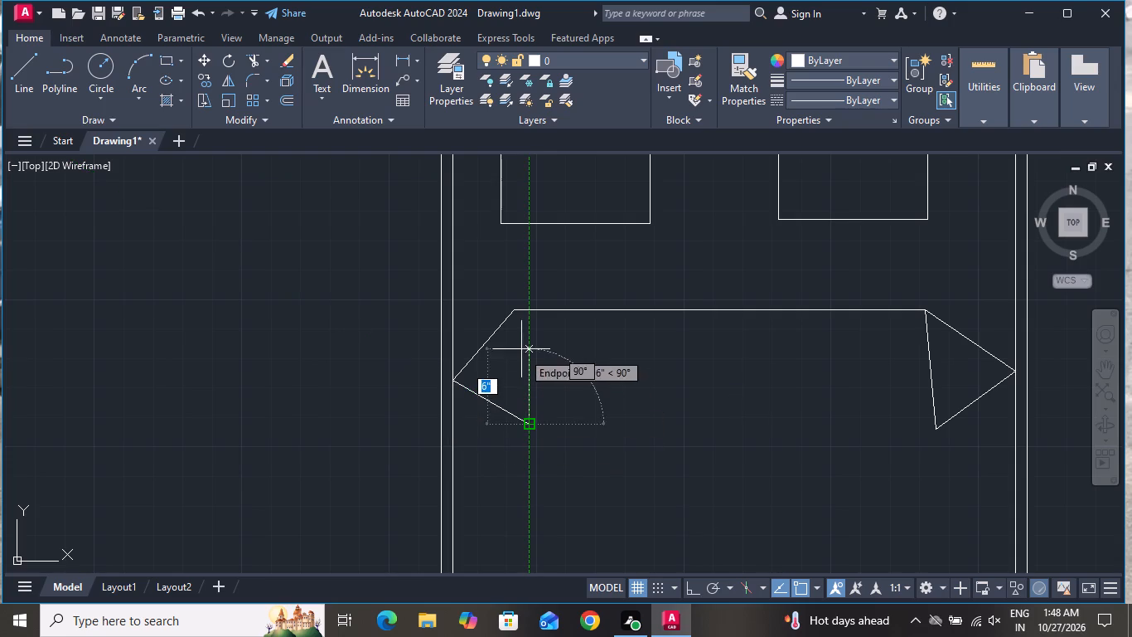
pyautogui.click(518, 314)
pyautogui.rightClick(518, 313)
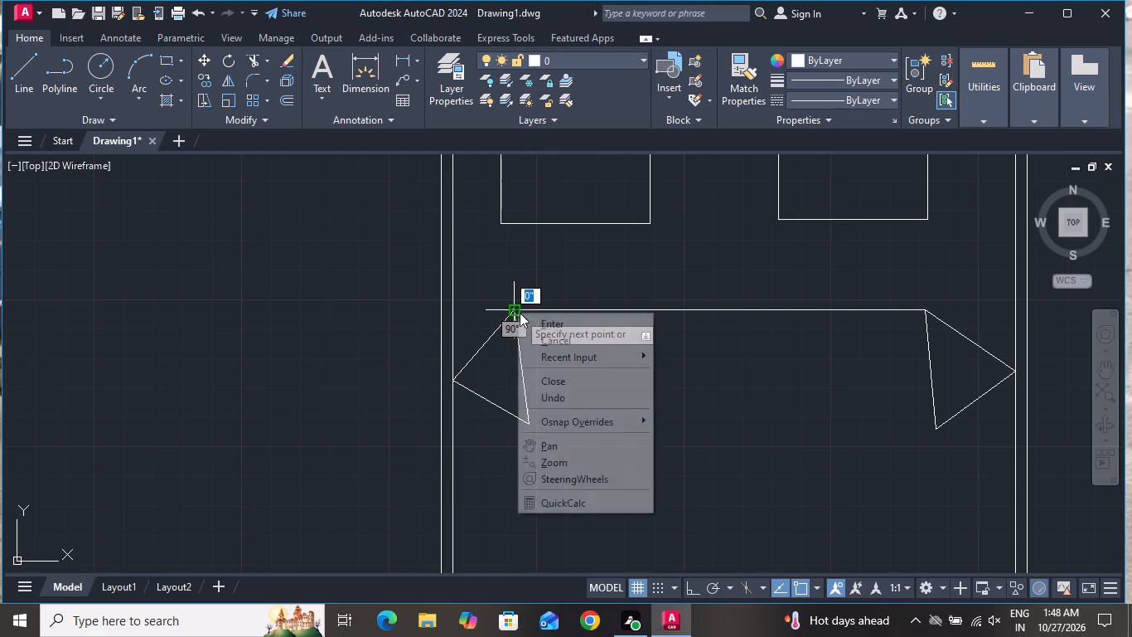
pyautogui.click(548, 337)
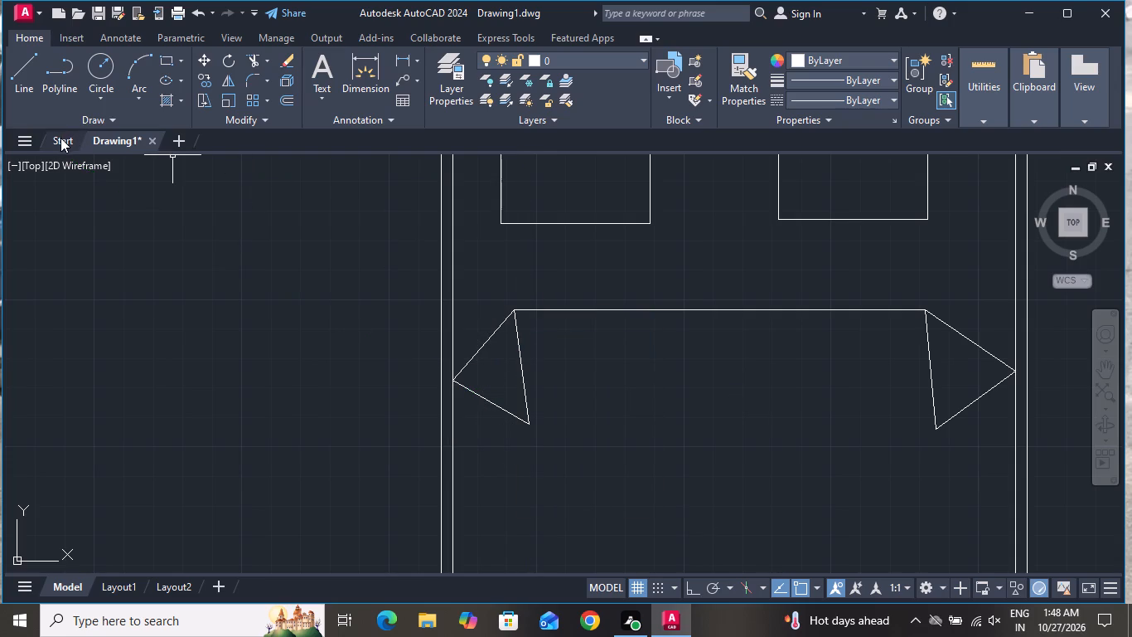
# Draw a second horizontal line about 2'-11" long just below the blanket line, joining the inner sides of both folds.
pyautogui.click(17, 82)
pyautogui.click(515, 333)
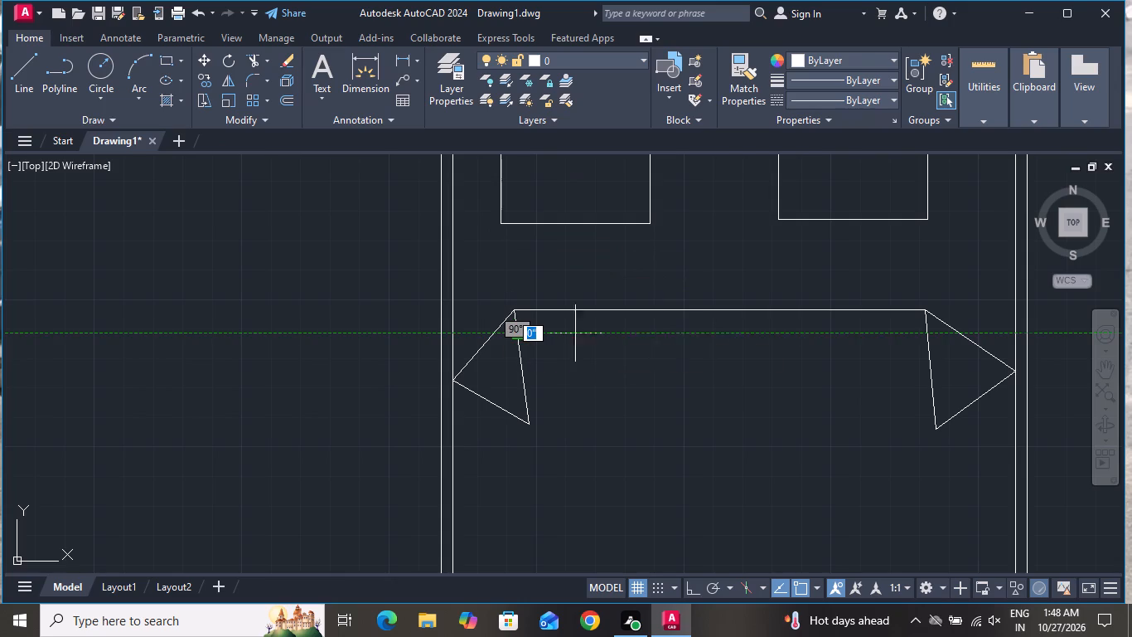
pyautogui.click(926, 333)
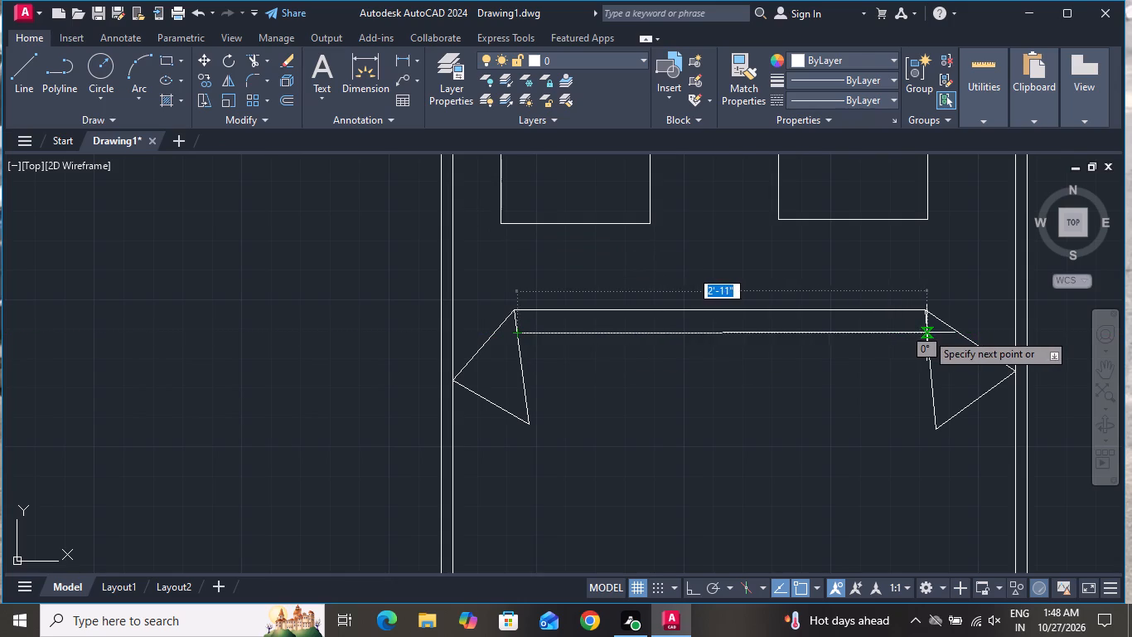
pyautogui.rightClick(926, 333)
pyautogui.click(931, 348)
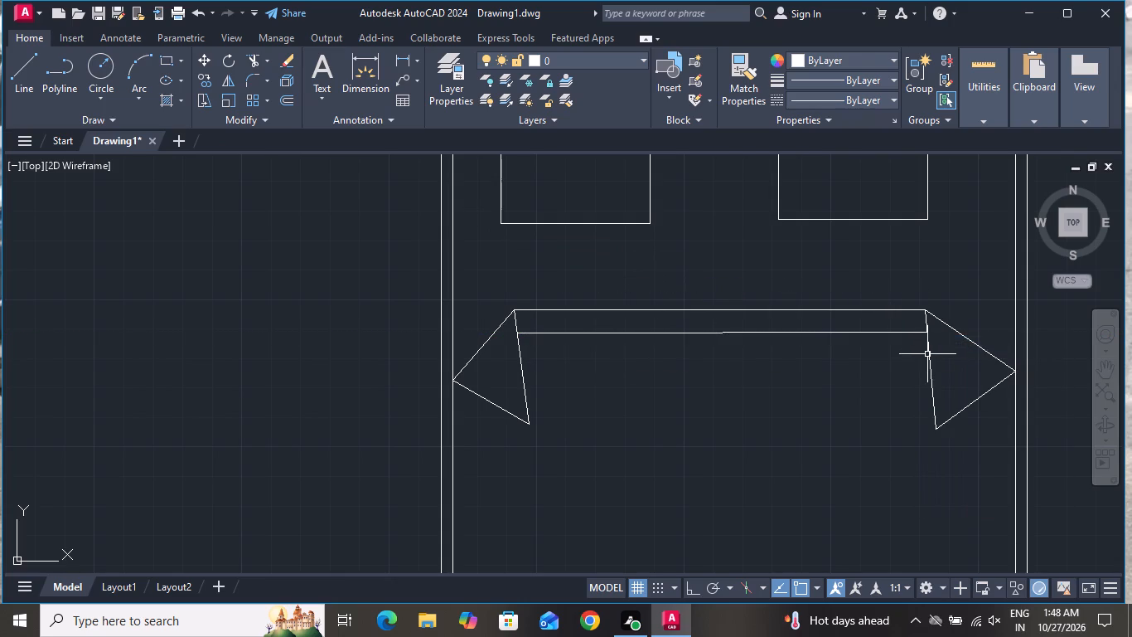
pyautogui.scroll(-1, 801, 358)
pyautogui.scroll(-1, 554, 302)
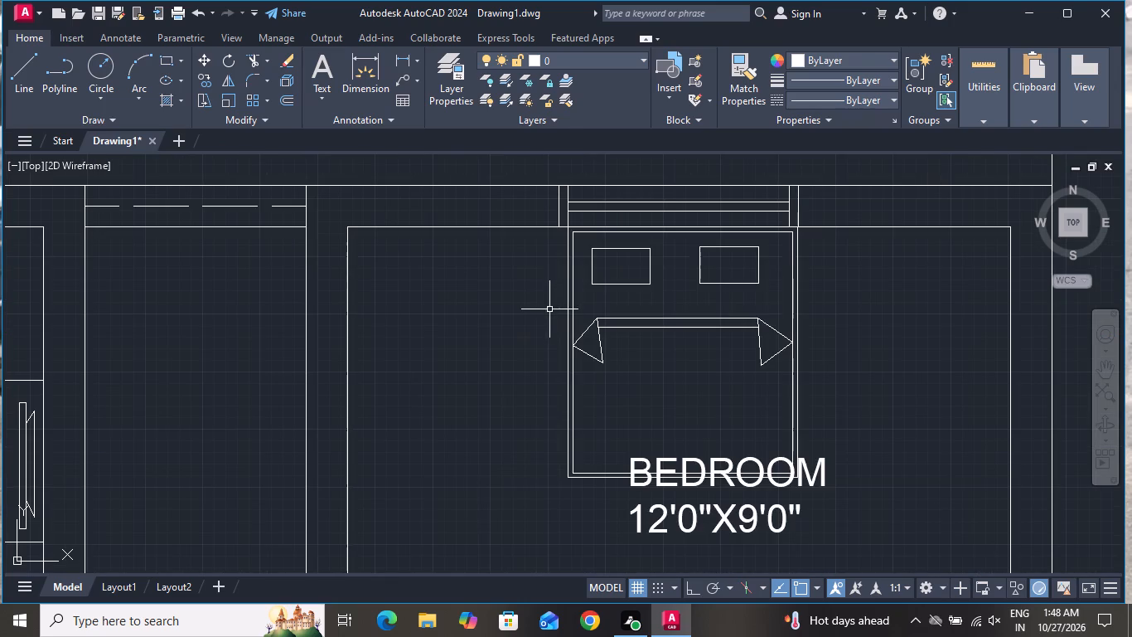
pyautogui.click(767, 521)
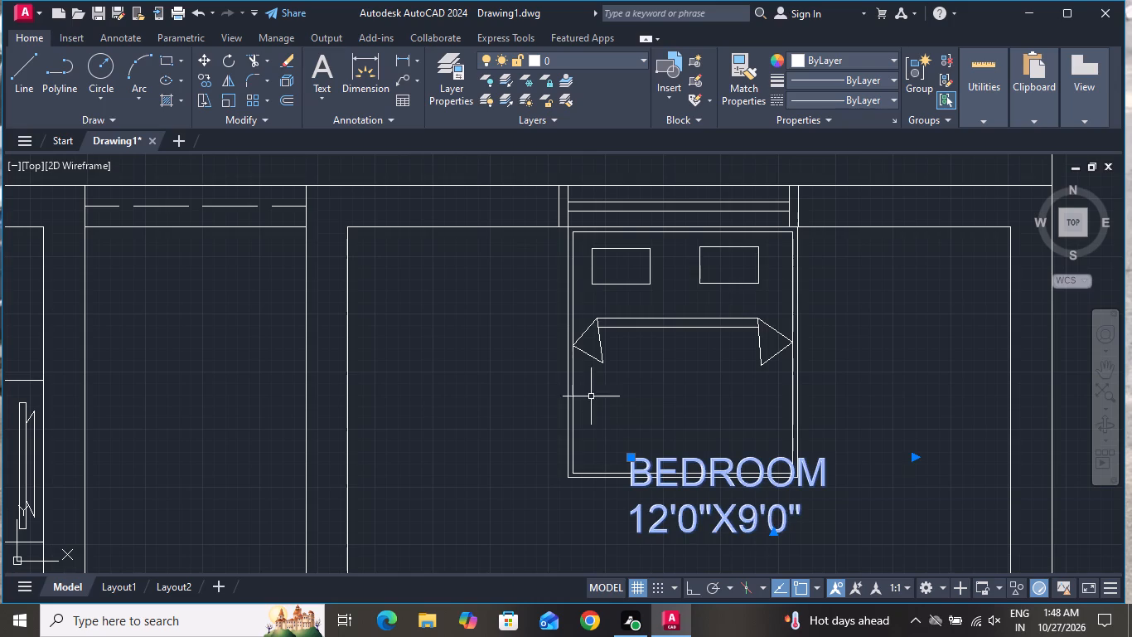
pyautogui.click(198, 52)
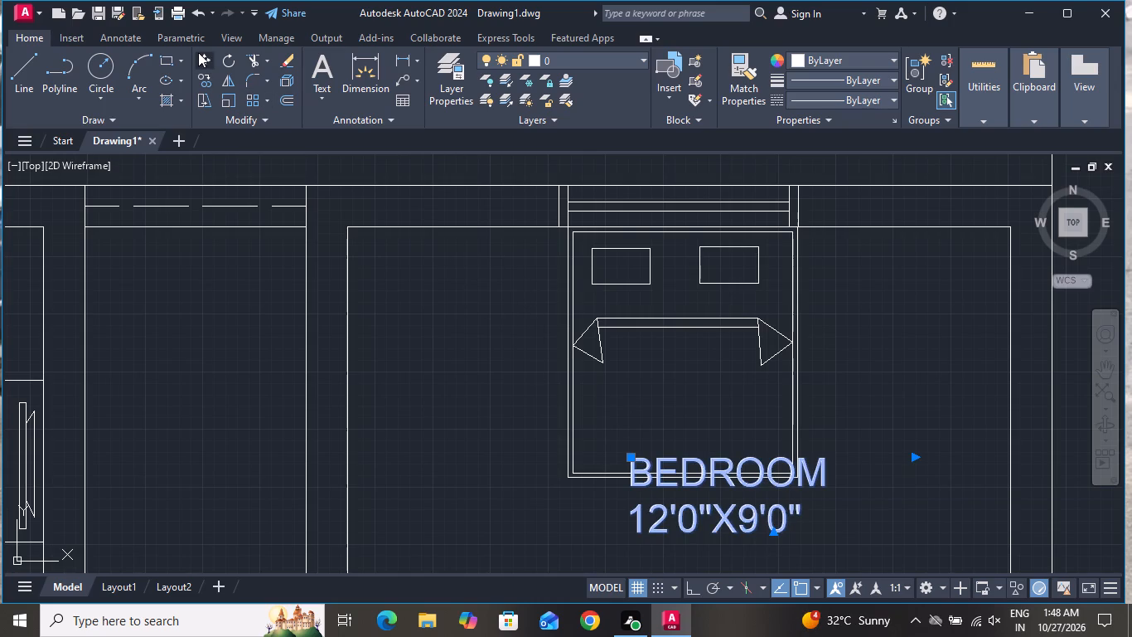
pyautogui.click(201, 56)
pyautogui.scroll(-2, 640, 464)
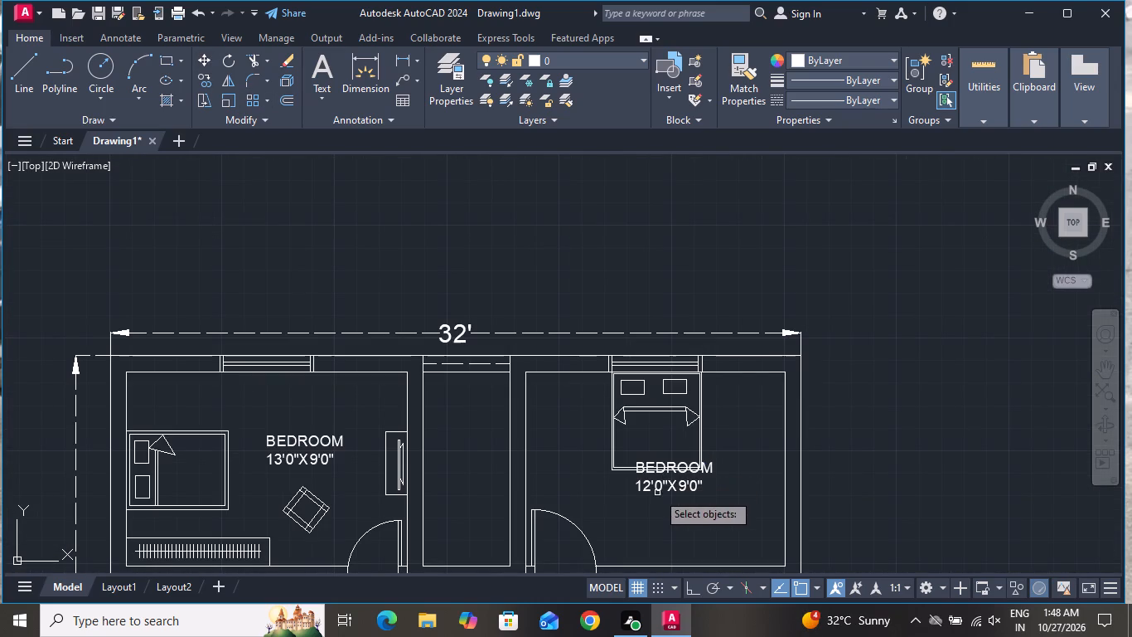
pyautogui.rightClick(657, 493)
# Move the BEDROOM 12'0"X9'0" label down so it sits clear below the bed.
pyautogui.click(681, 478)
pyautogui.click(650, 485)
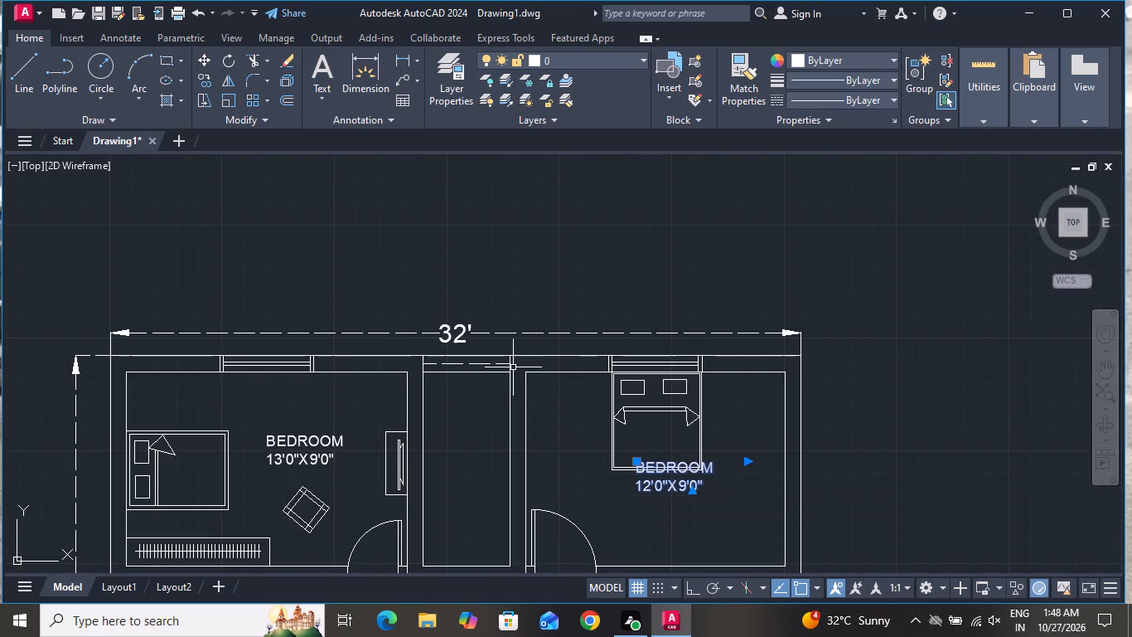
pyautogui.click(197, 56)
pyautogui.scroll(2, 719, 528)
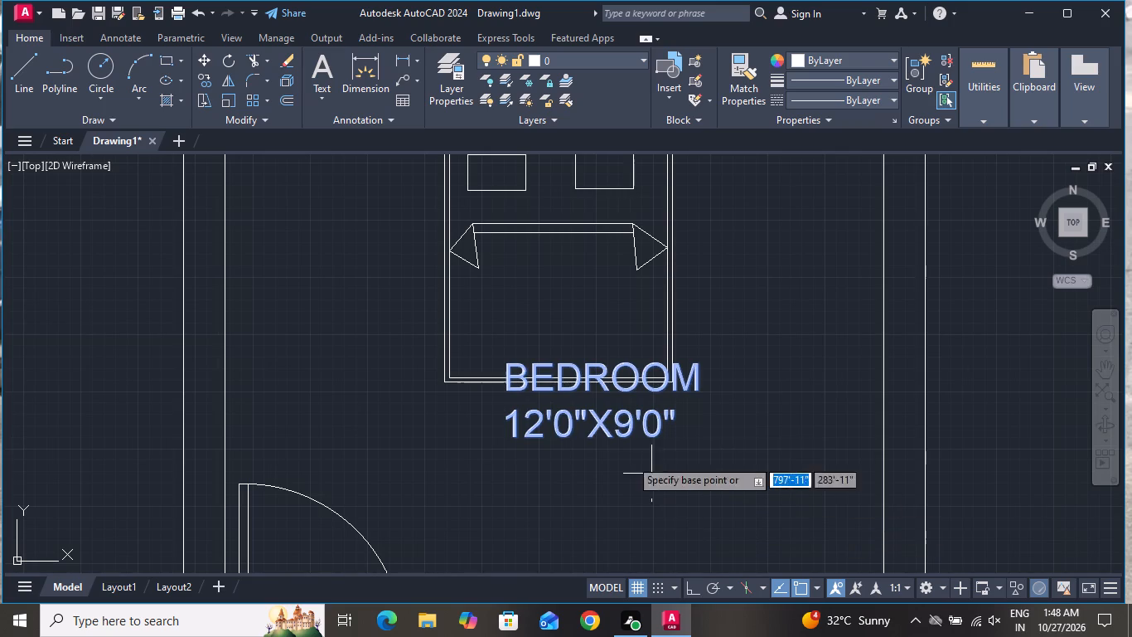
pyautogui.click(582, 416)
pyautogui.click(556, 484)
# Draw a bedside table rectangle about 11" by 10" beside the bed's upper right corner, just below the room's top wall.
pyautogui.scroll(-1, 553, 501)
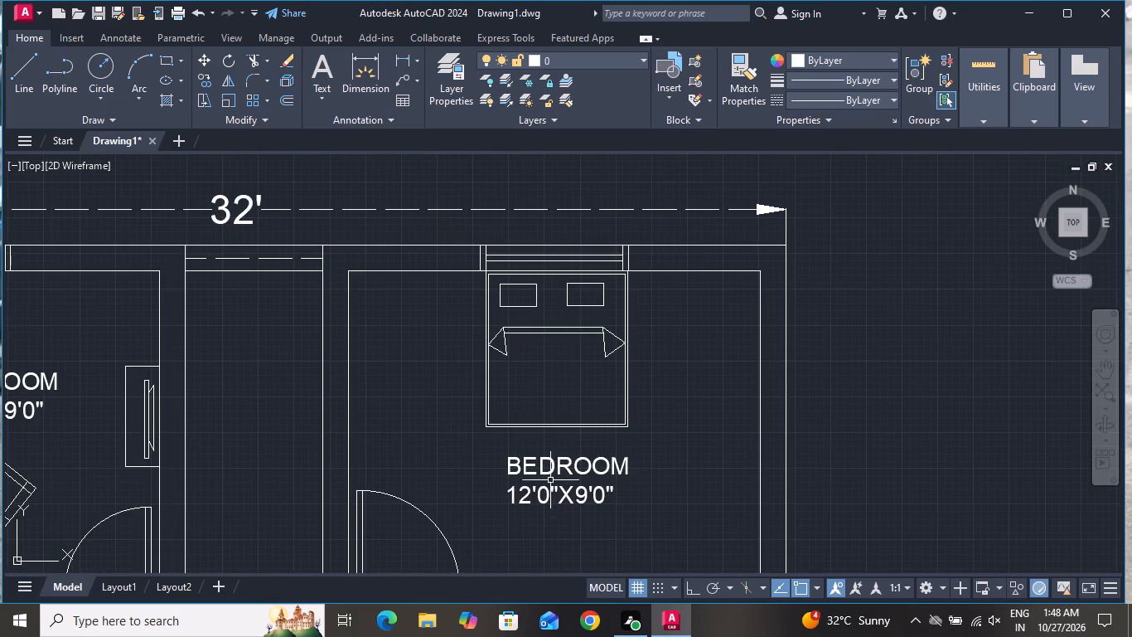
pyautogui.click(165, 59)
pyautogui.scroll(-1, 359, 304)
pyautogui.scroll(2, 551, 289)
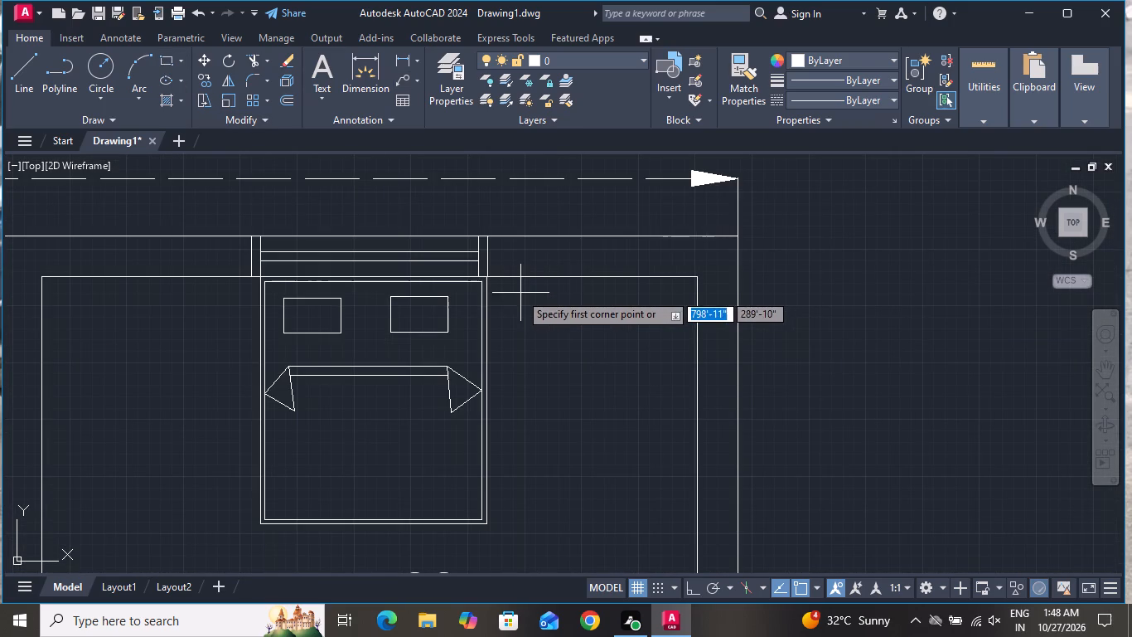
pyautogui.click(515, 296)
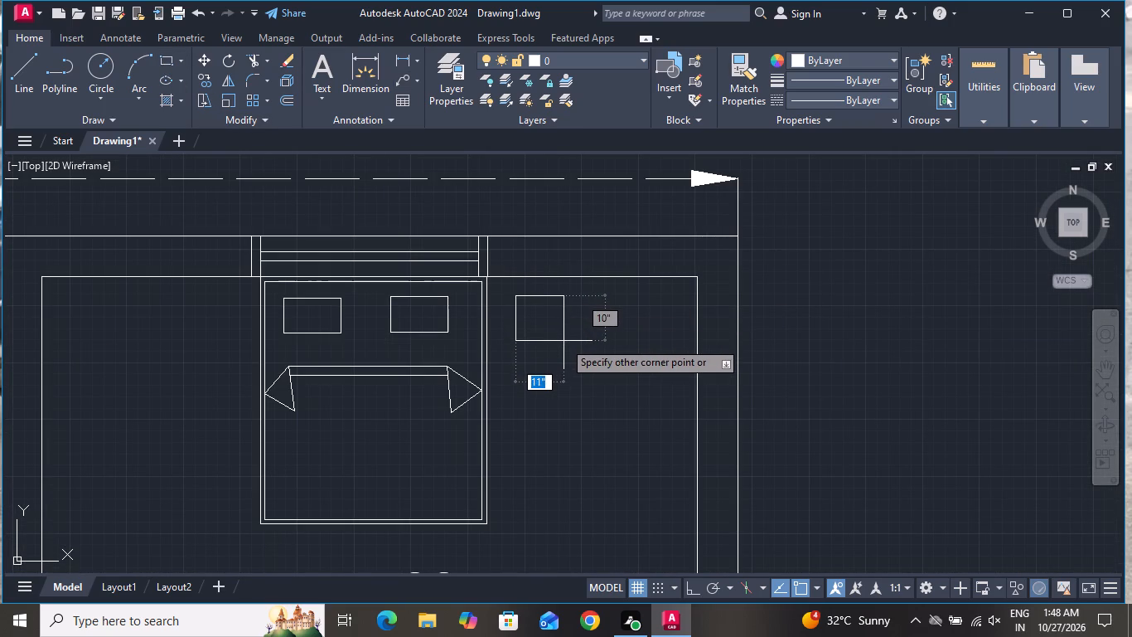
pyautogui.click(569, 344)
# Offset the bedside table rectangle inward by 1".
pyautogui.write('o 1')
pyautogui.hotkey('shift', '"')
pyautogui.press('Return')
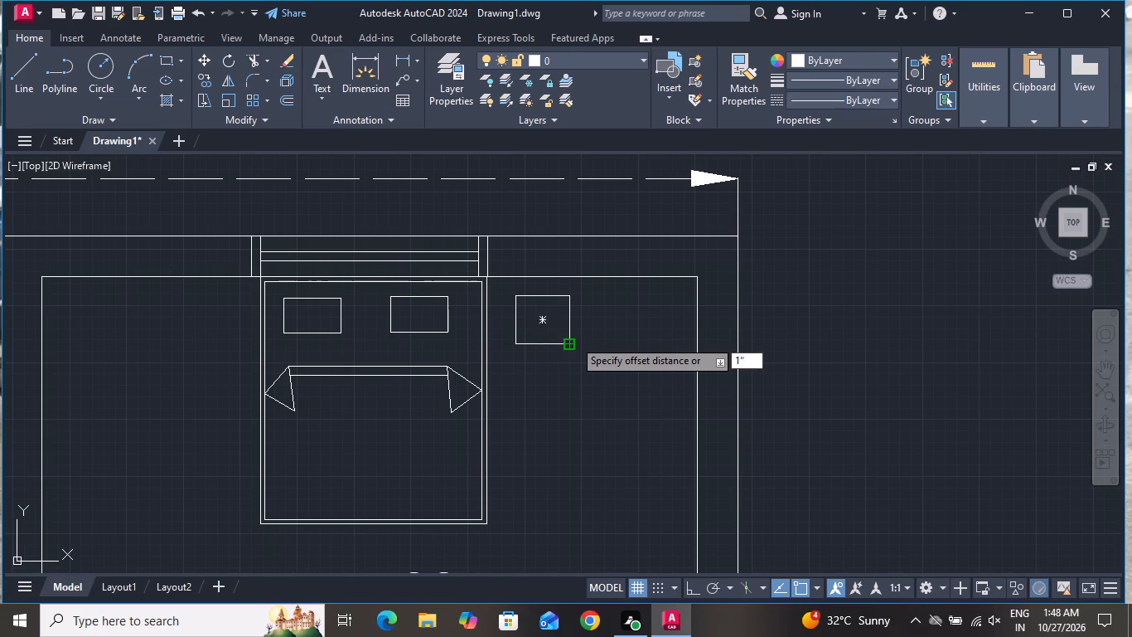
pyautogui.click(573, 338)
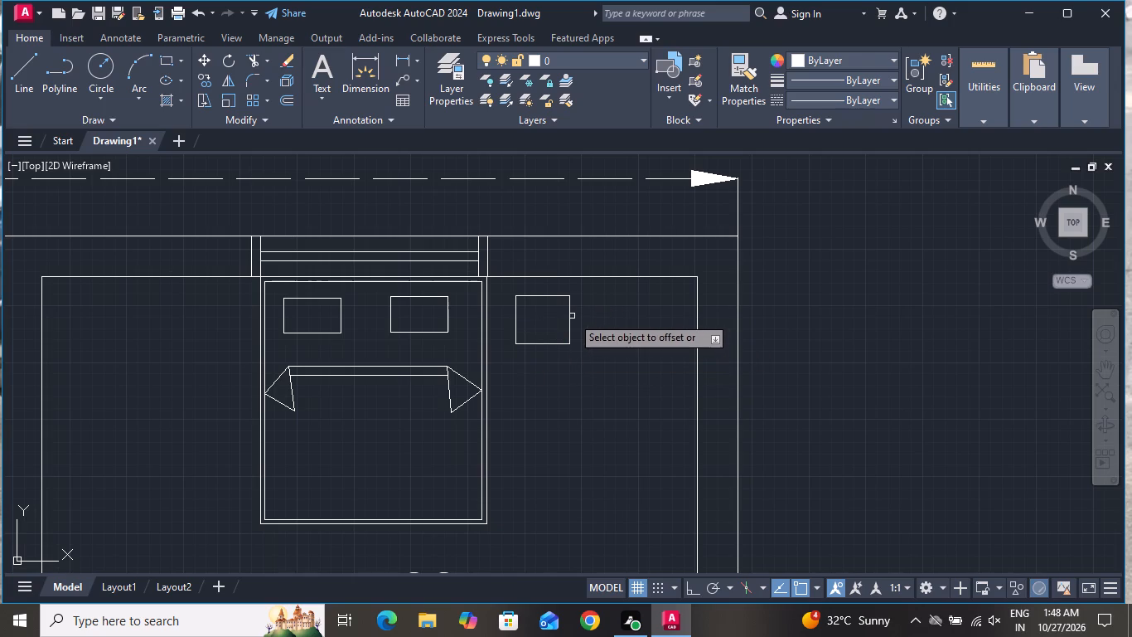
pyautogui.click(573, 316)
pyautogui.click(570, 319)
pyautogui.click(565, 325)
pyautogui.rightClick(559, 314)
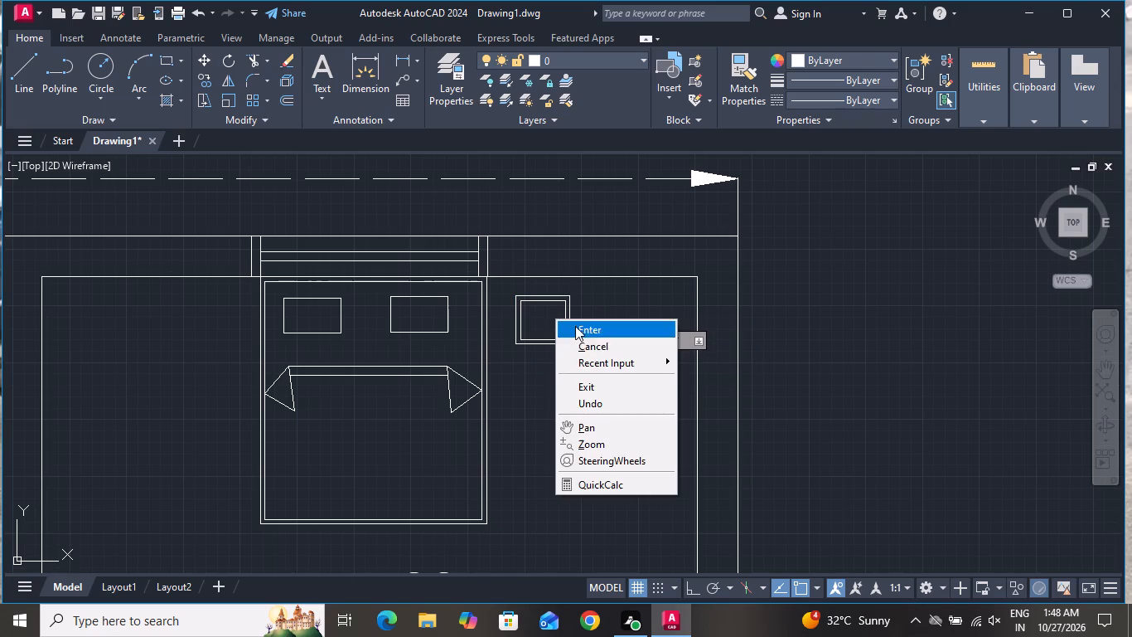
pyautogui.click(596, 344)
# Draw a lamp circle at the centre of the bedside table, kept within its inner rectangle.
pyautogui.click(104, 63)
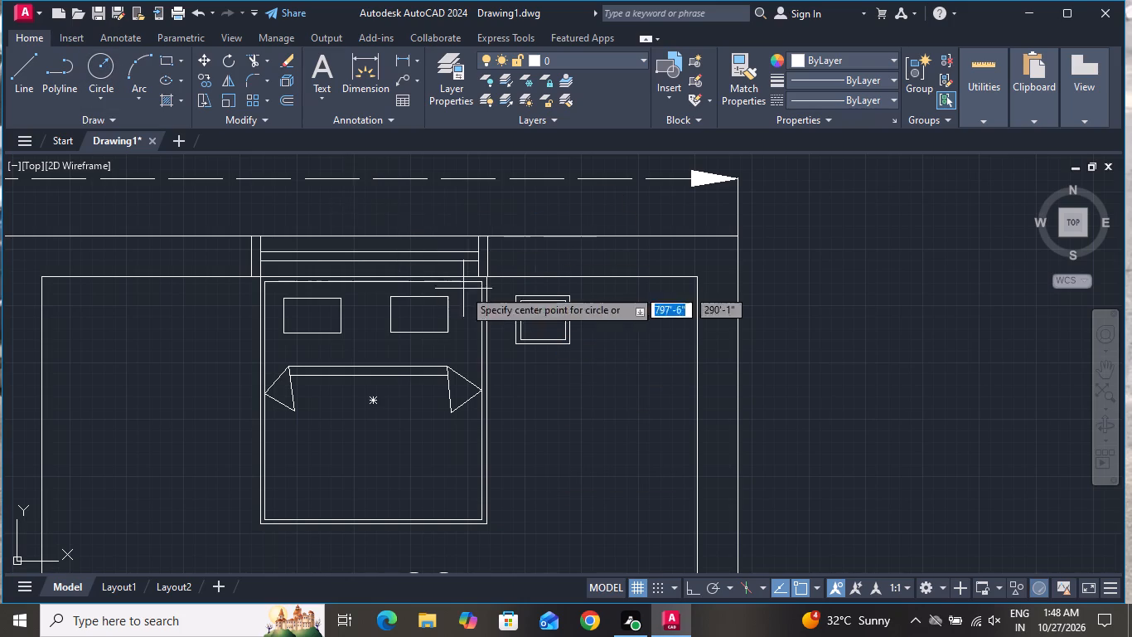
pyautogui.scroll(3, 515, 315)
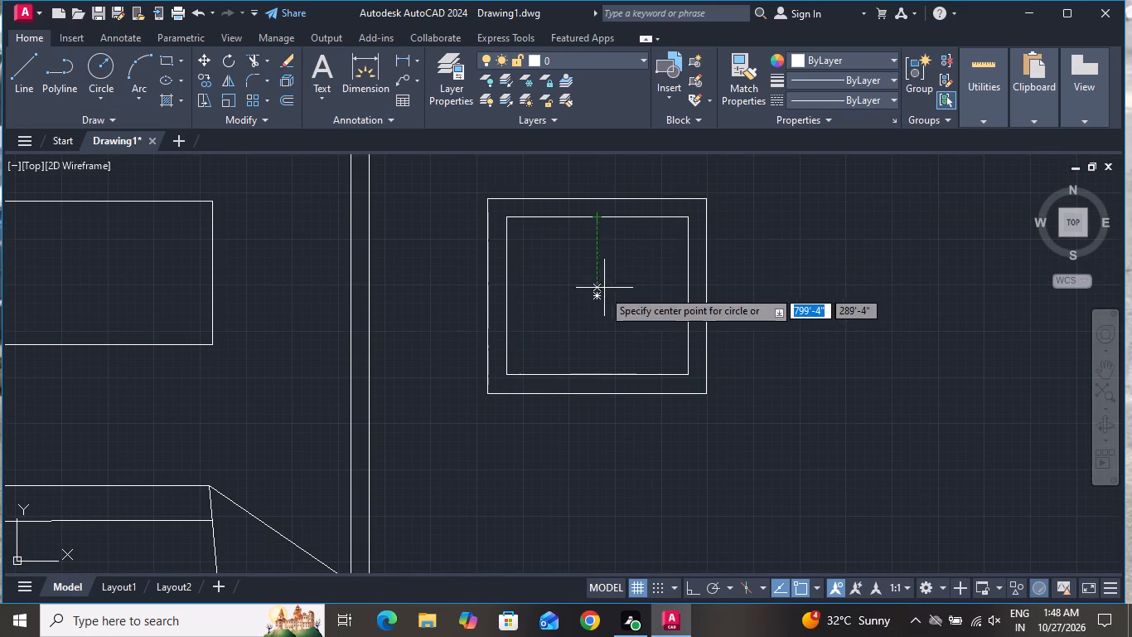
pyautogui.click(599, 294)
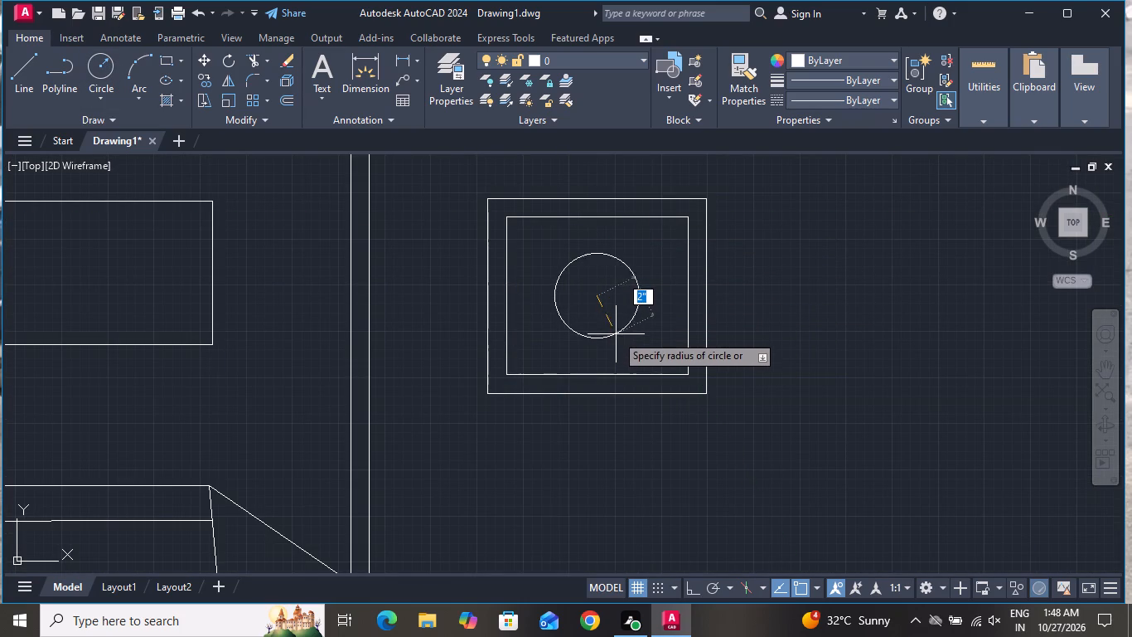
pyautogui.click(618, 345)
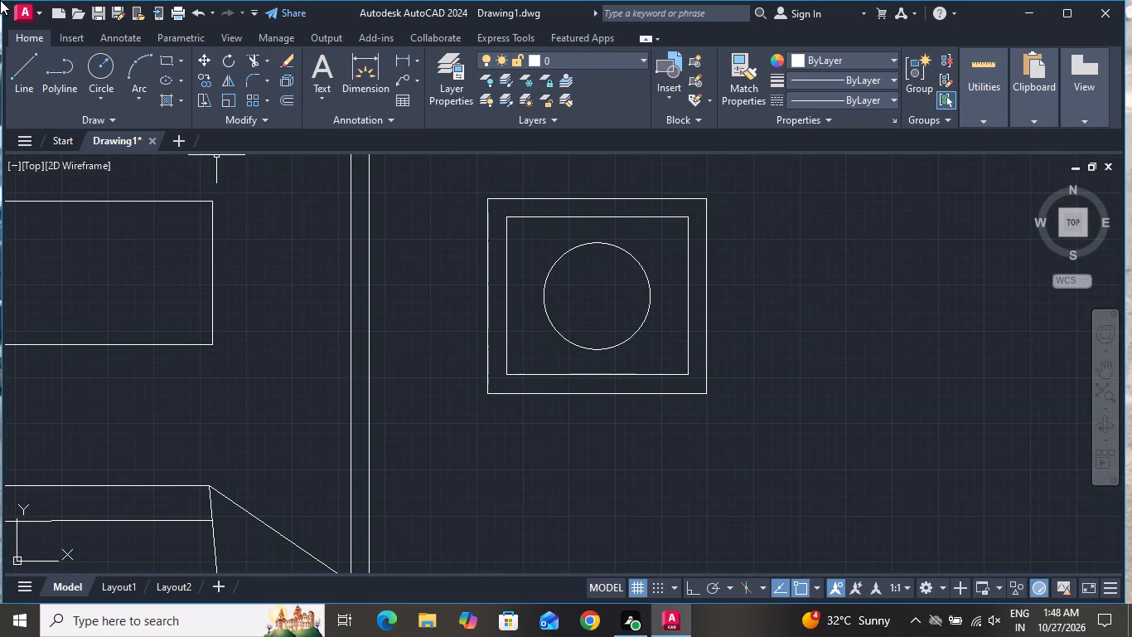
# Draw a horizontal line about 8" long across the lamp circle near its centre, extending past both sides.
pyautogui.click(23, 61)
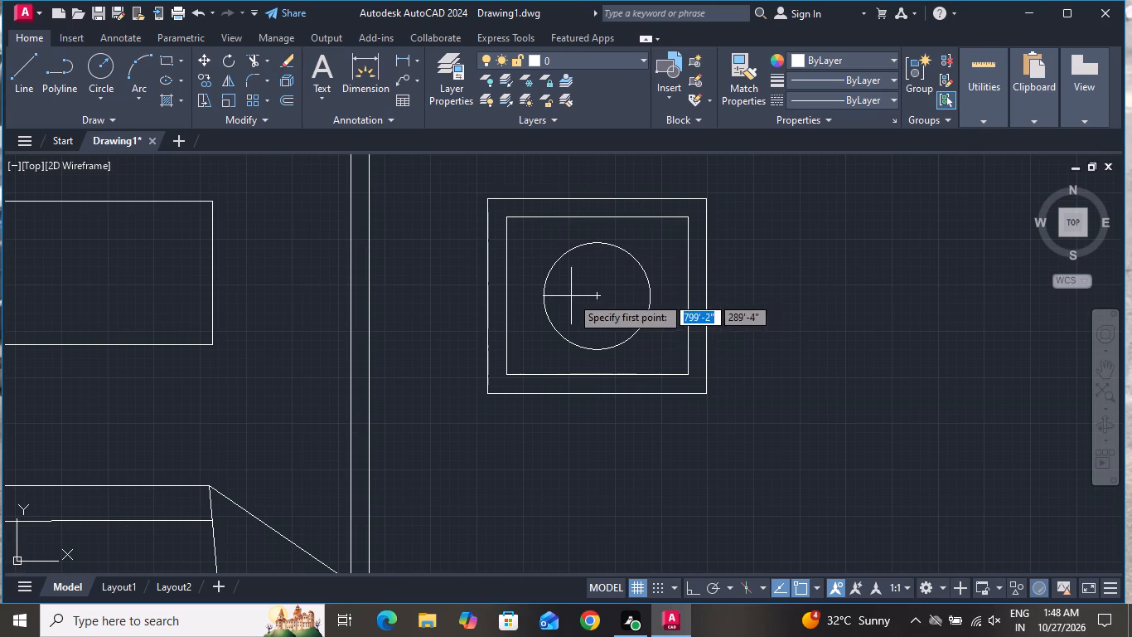
pyautogui.click(523, 301)
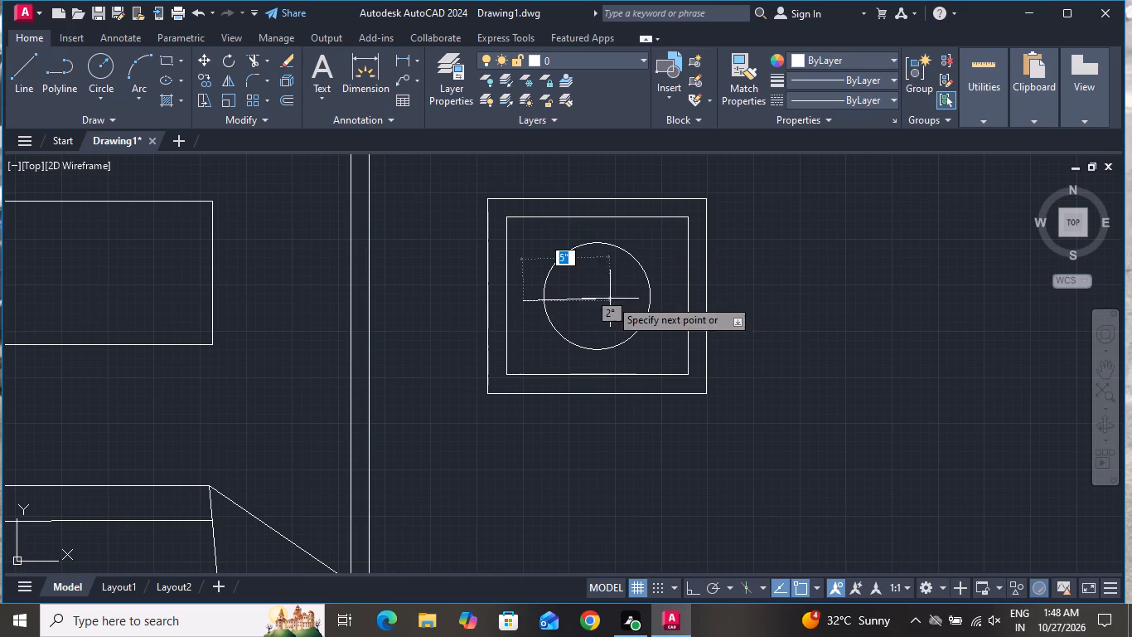
pyautogui.scroll(1, 677, 309)
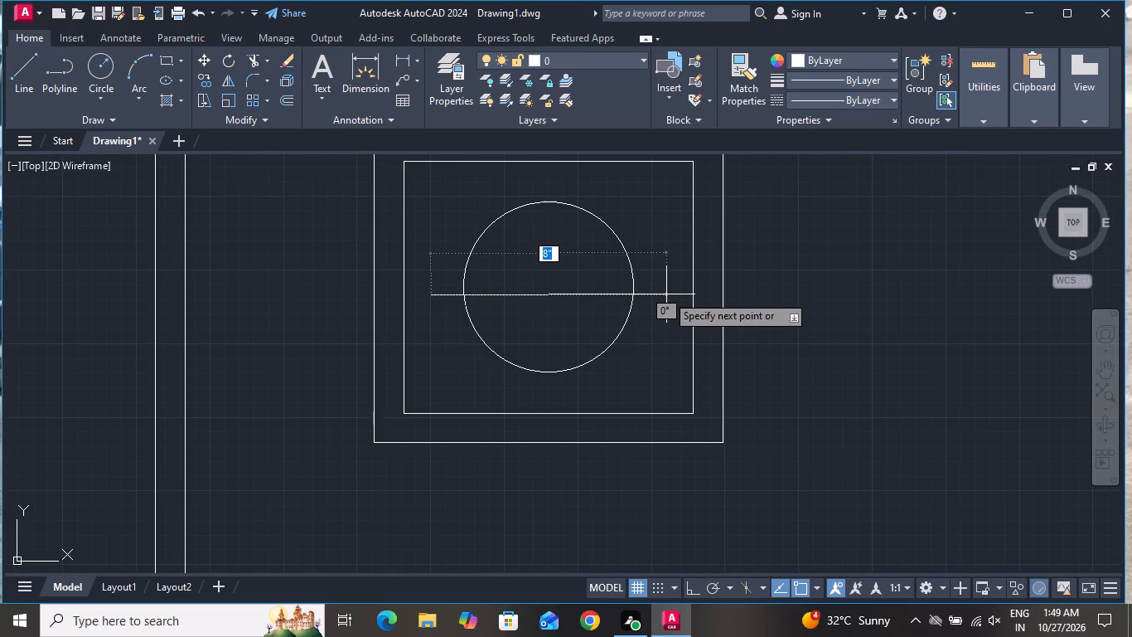
pyautogui.click(666, 294)
pyautogui.rightClick(667, 295)
pyautogui.click(696, 328)
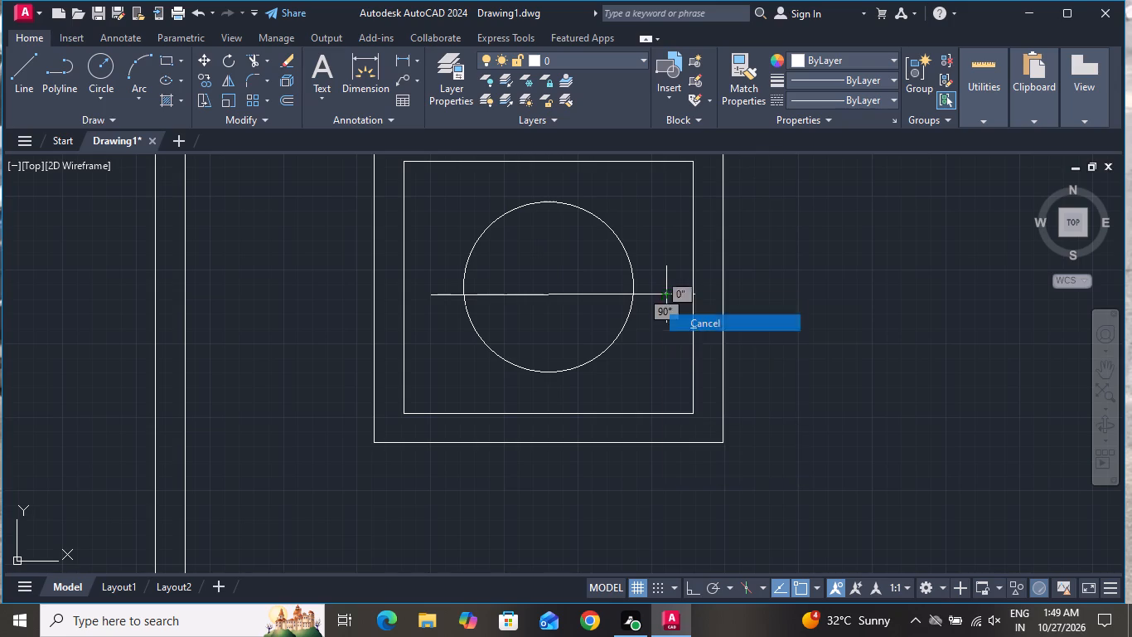
# Draw a vertical line about 7" long through the lamp circle's centre, extending past its top and bottom.
pyautogui.click(19, 61)
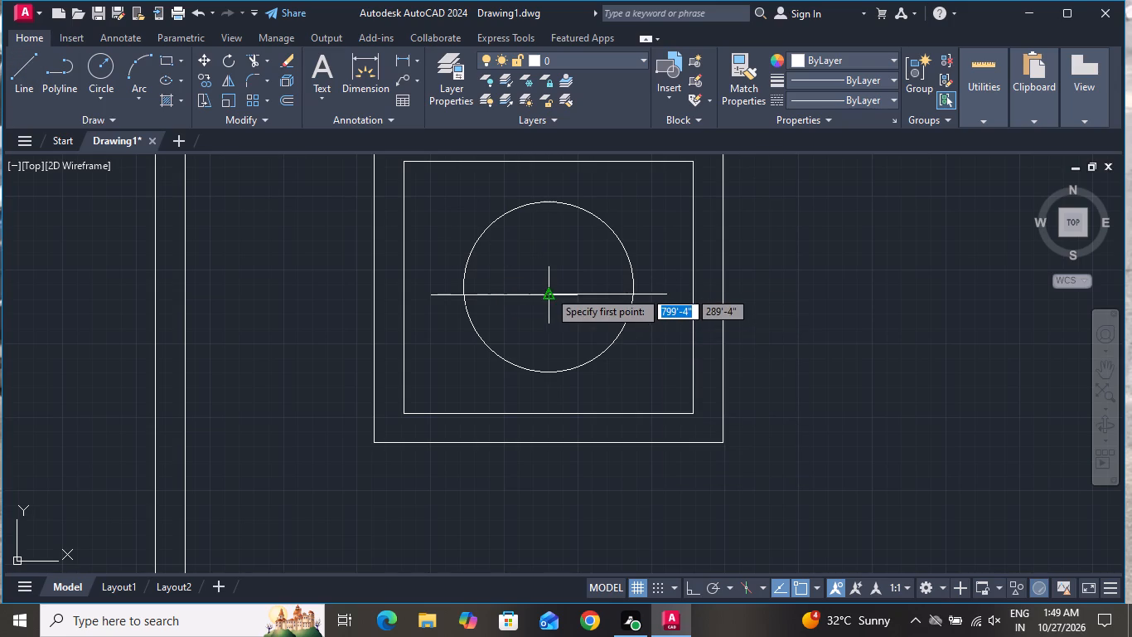
pyautogui.click(549, 181)
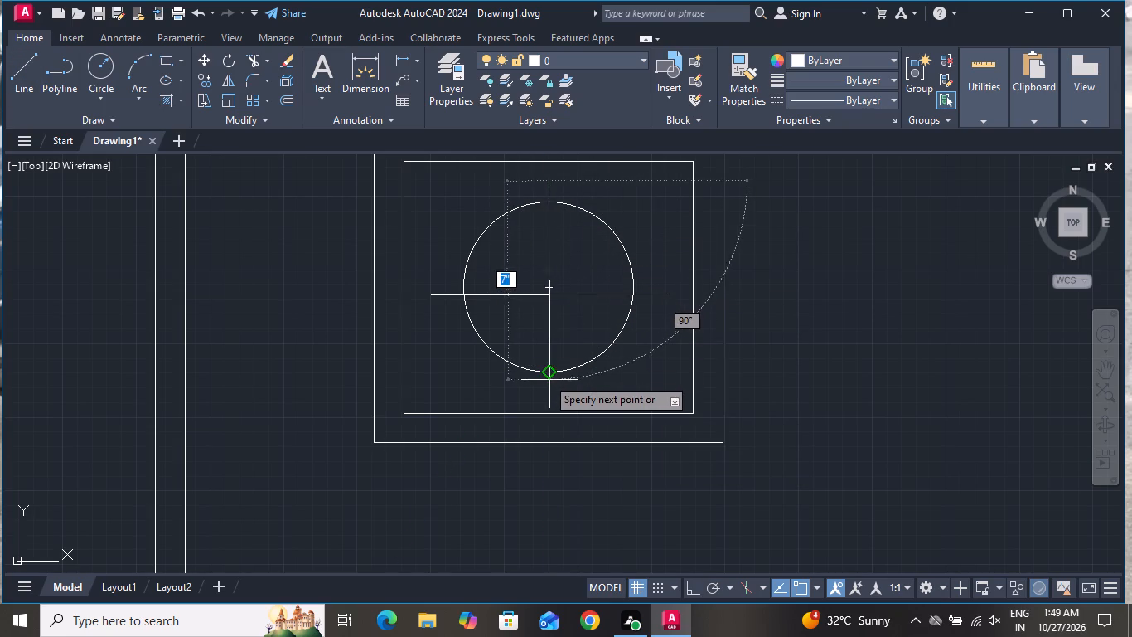
pyautogui.scroll(2, 549, 388)
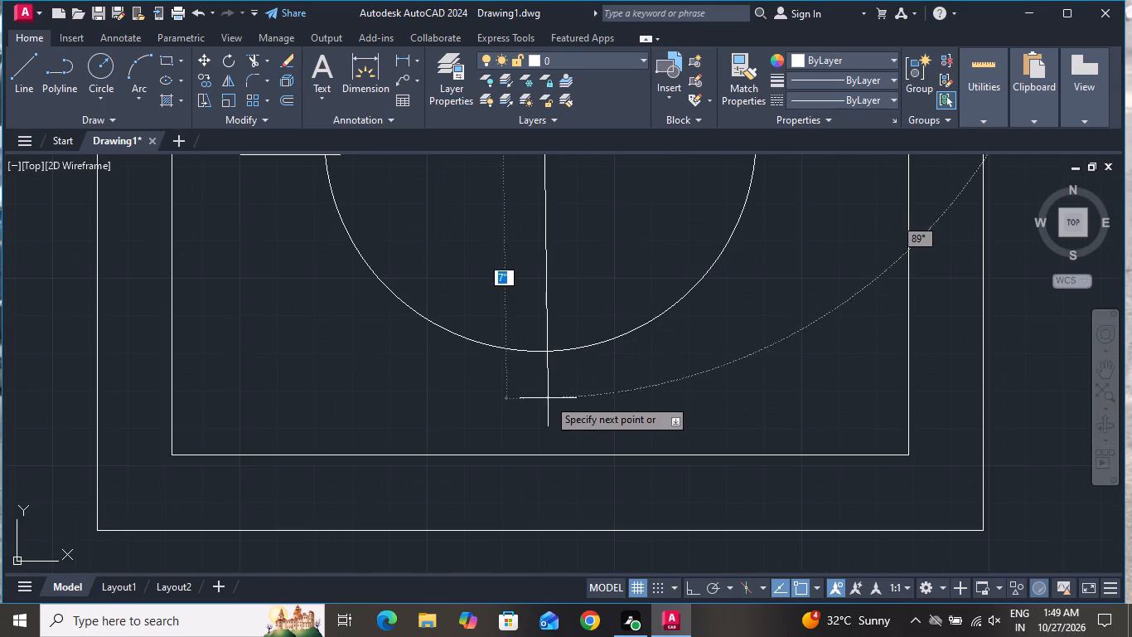
pyautogui.click(544, 410)
pyautogui.rightClick(544, 410)
pyautogui.click(559, 436)
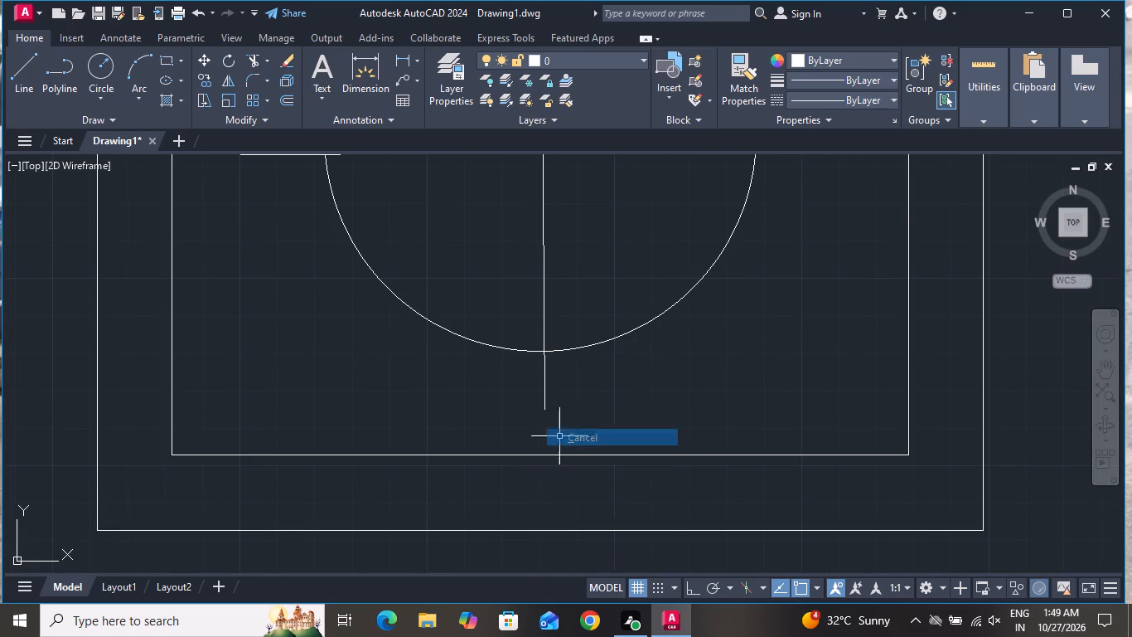
# Copy the bedside table with its lamp to the opposite side of the bed, level with the original.
pyautogui.scroll(-3, 560, 451)
pyautogui.click(709, 258)
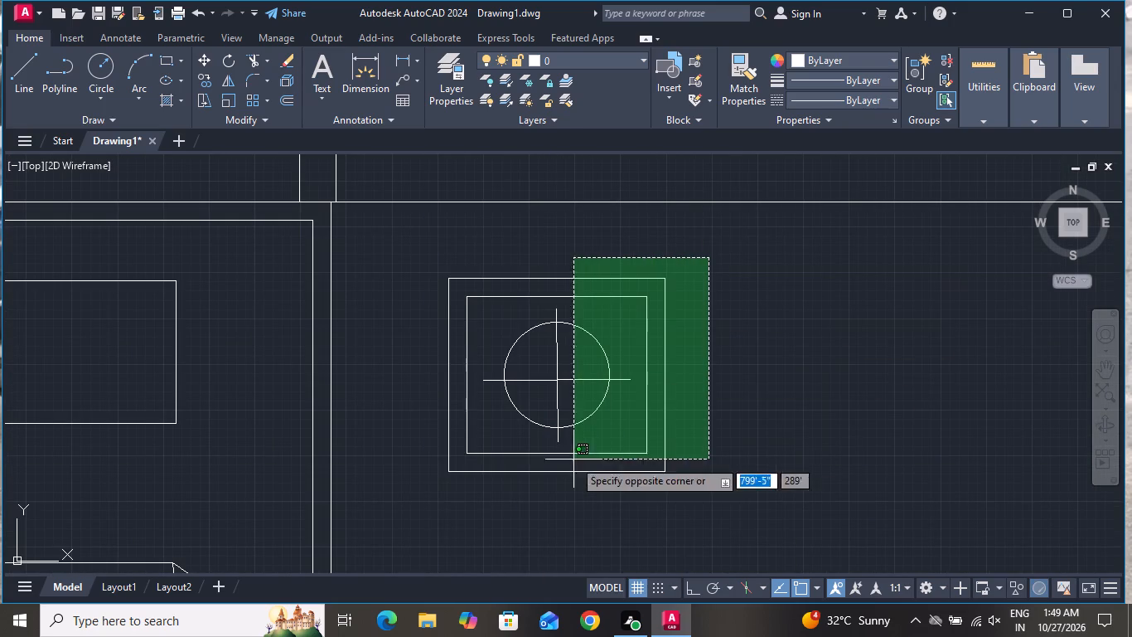
pyautogui.click(415, 498)
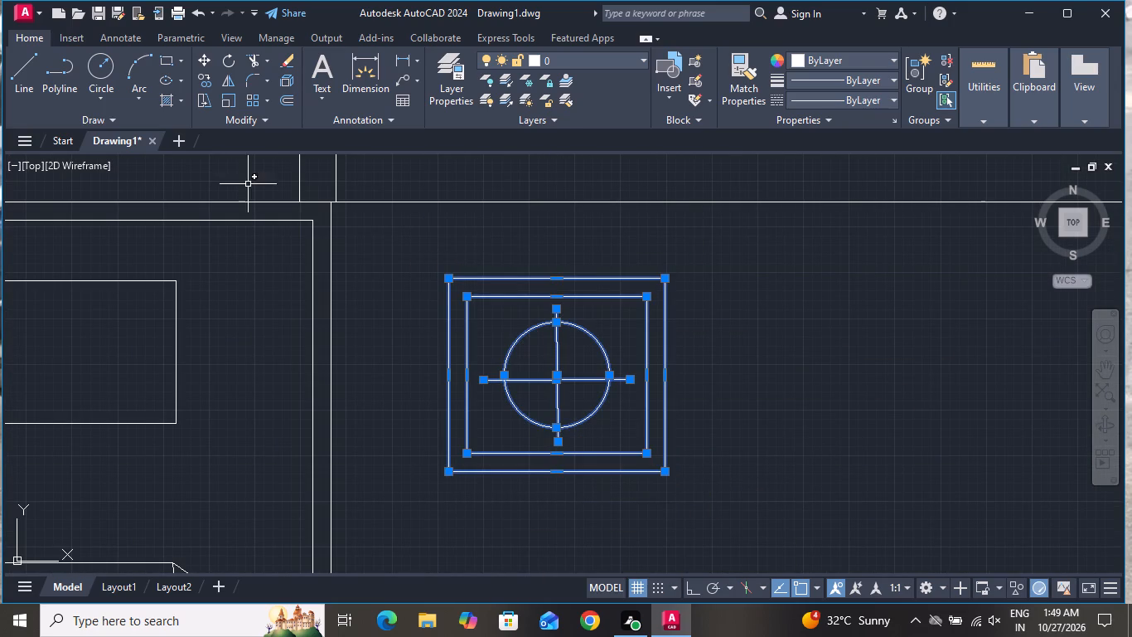
pyautogui.click(206, 78)
pyautogui.click(554, 383)
pyautogui.scroll(-2, 409, 371)
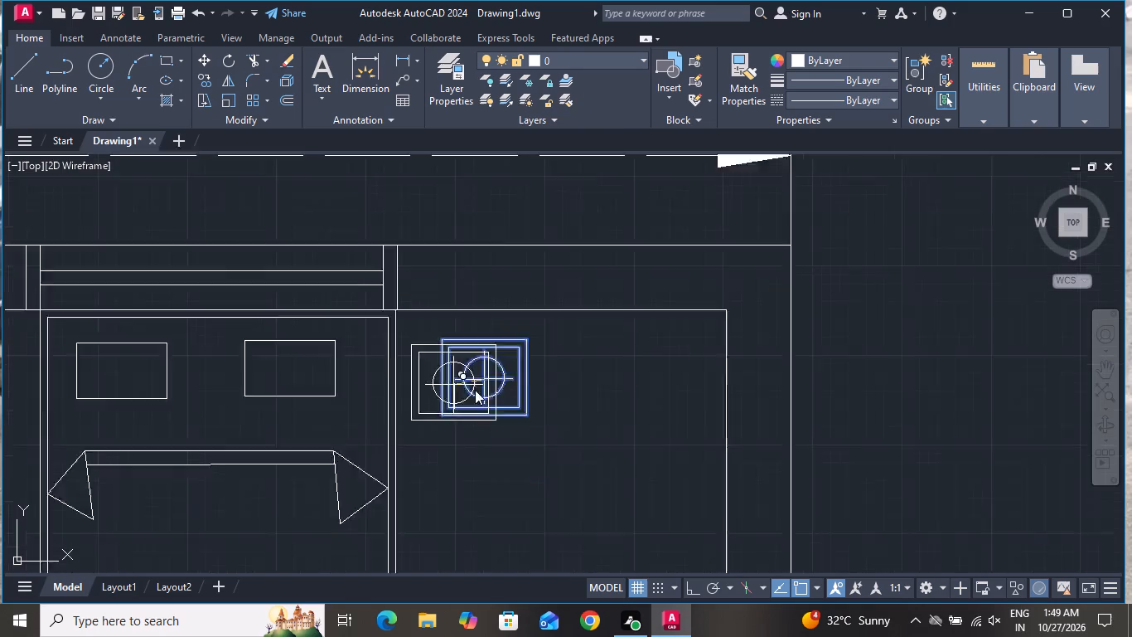
pyautogui.scroll(-3, 475, 390)
pyautogui.scroll(6, 396, 392)
pyautogui.scroll(-4, 225, 348)
pyautogui.click(197, 359)
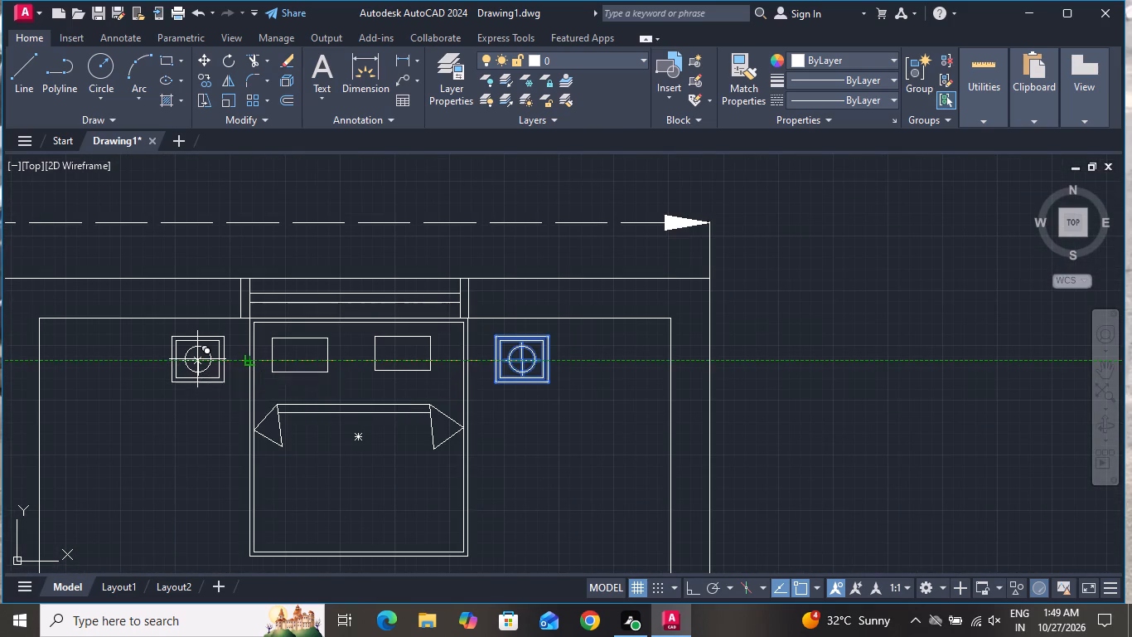
pyautogui.rightClick(196, 361)
pyautogui.click(231, 385)
# With Ortho on, draw a wardrobe outline from the bedroom's top wall down 6'-6" and across to the right wall.
pyautogui.scroll(-1, 259, 387)
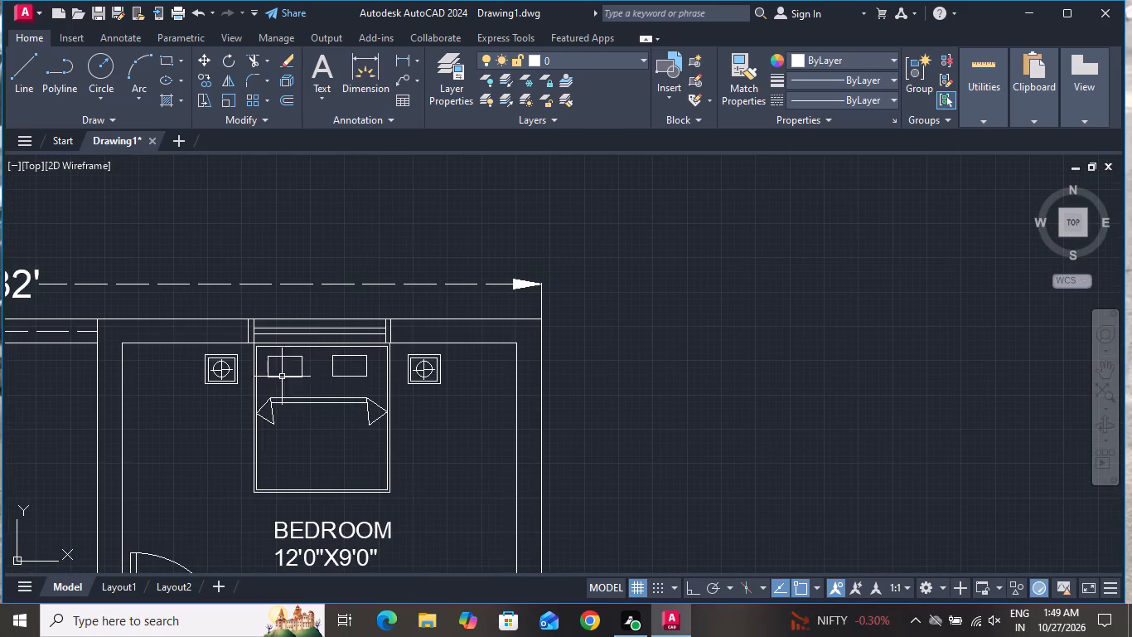
pyautogui.scroll(-1, 443, 257)
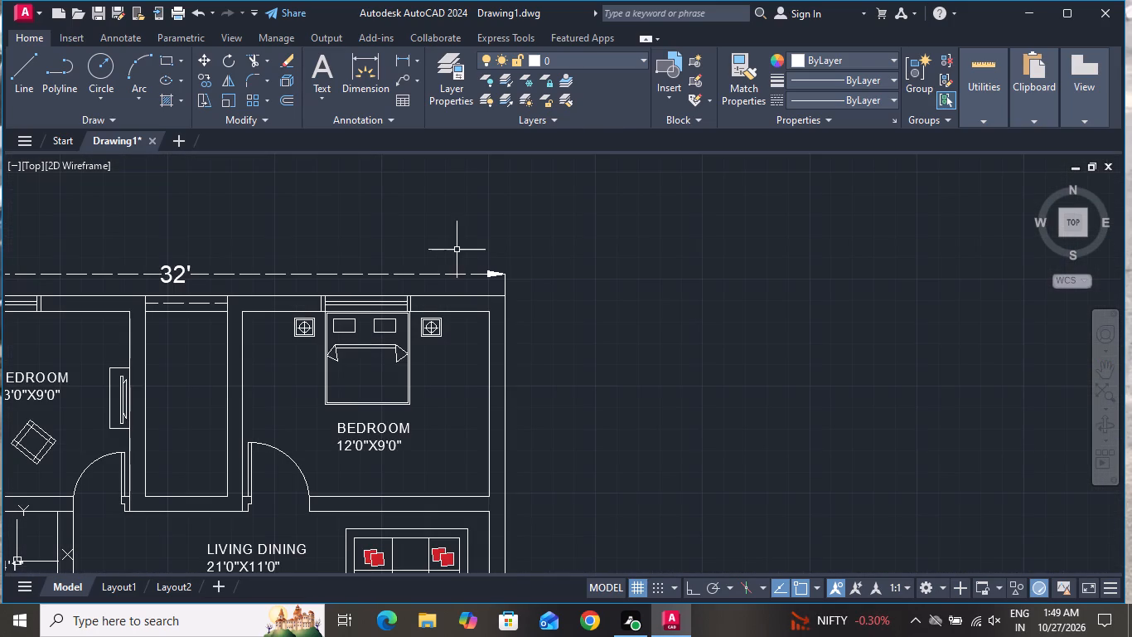
pyautogui.click(25, 67)
pyautogui.scroll(1, 513, 353)
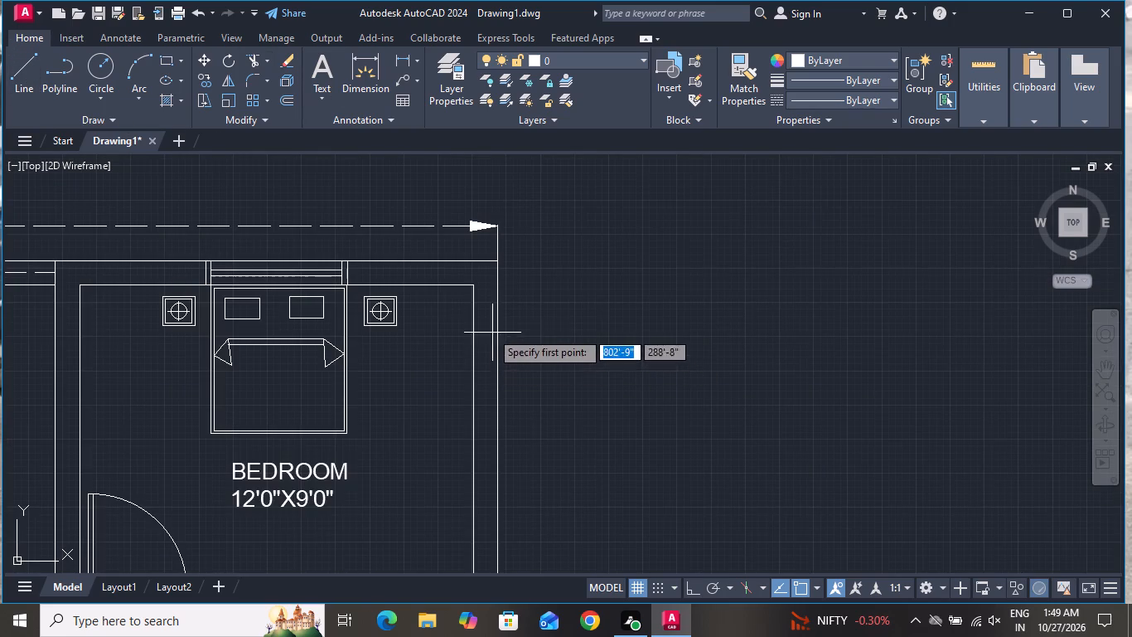
pyautogui.scroll(1, 437, 289)
pyautogui.click(418, 279)
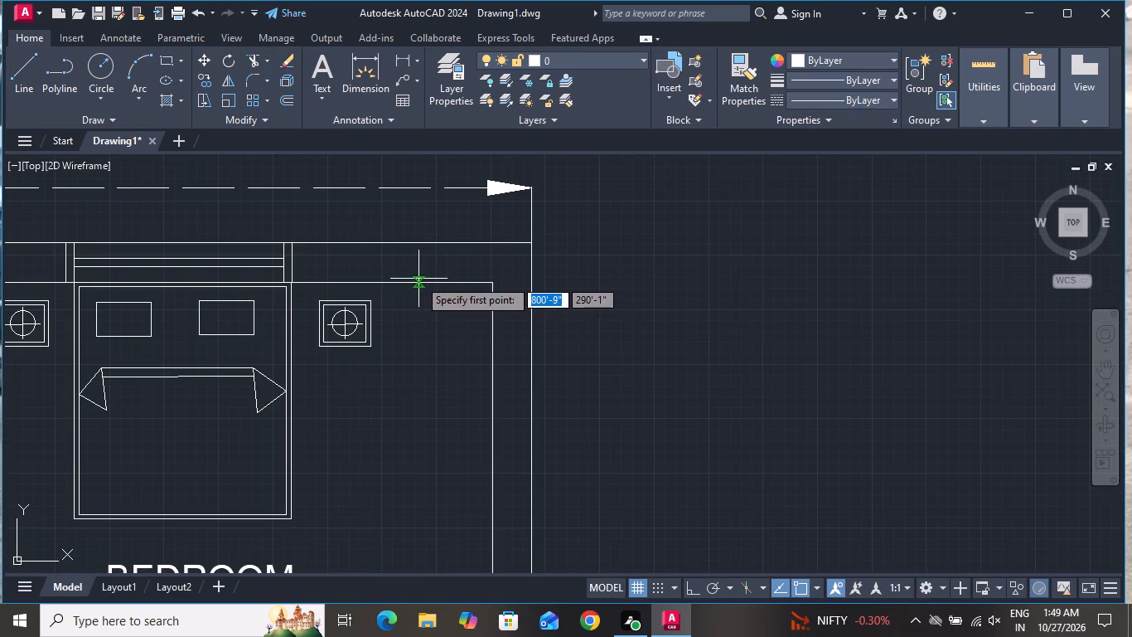
pyautogui.click(693, 586)
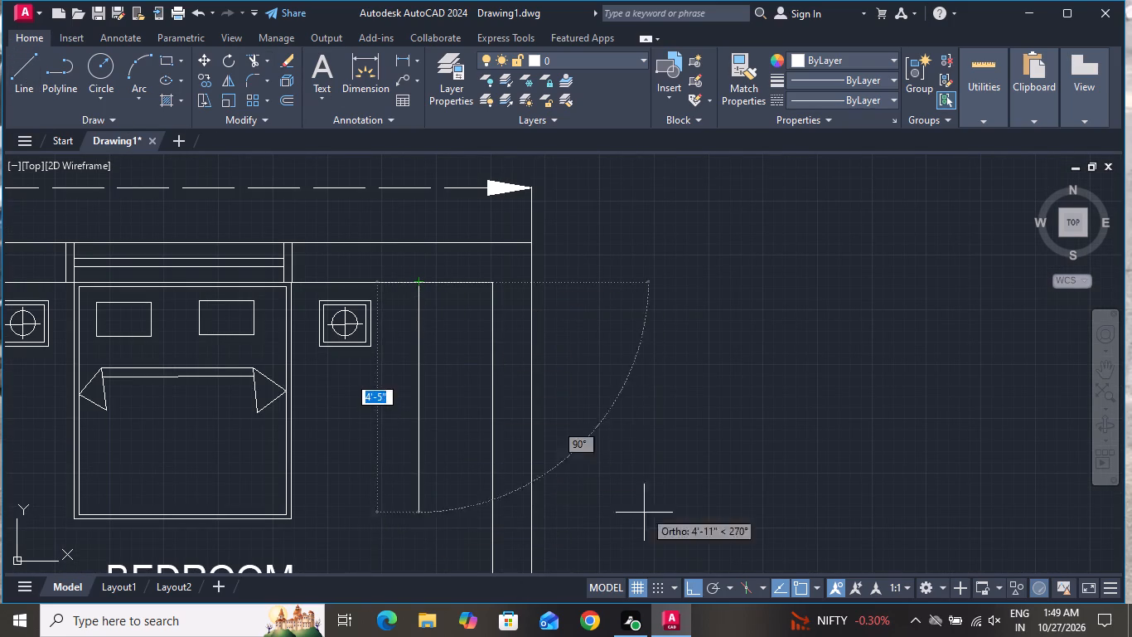
pyautogui.scroll(-2, 568, 430)
pyautogui.scroll(1, 527, 514)
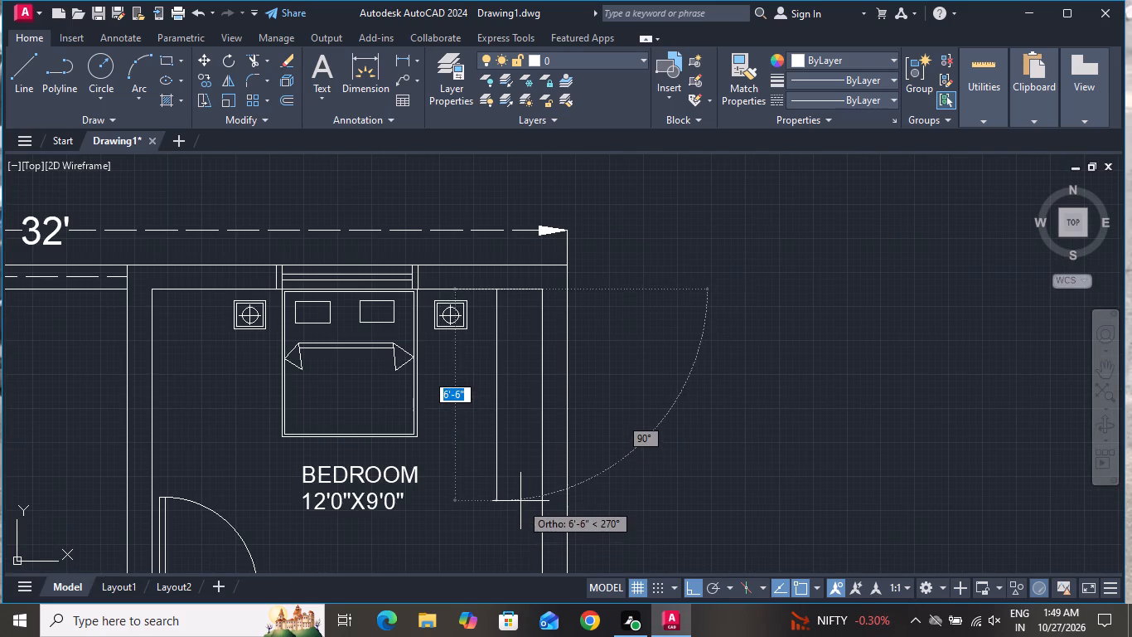
pyautogui.click(520, 501)
pyautogui.click(544, 502)
pyautogui.rightClick(551, 503)
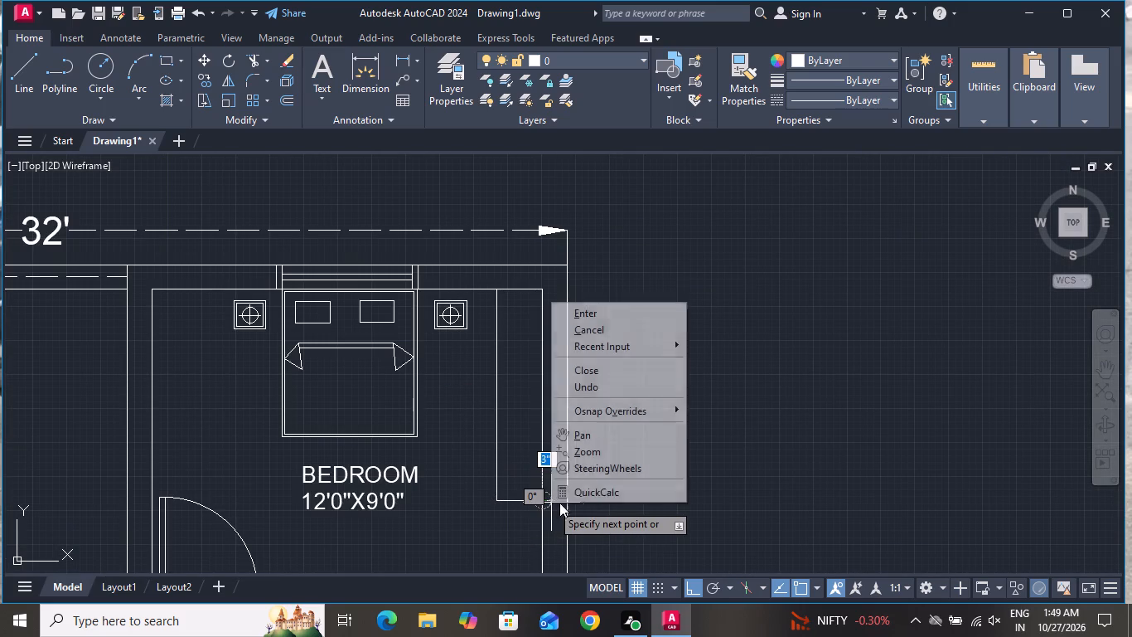
pyautogui.click(609, 329)
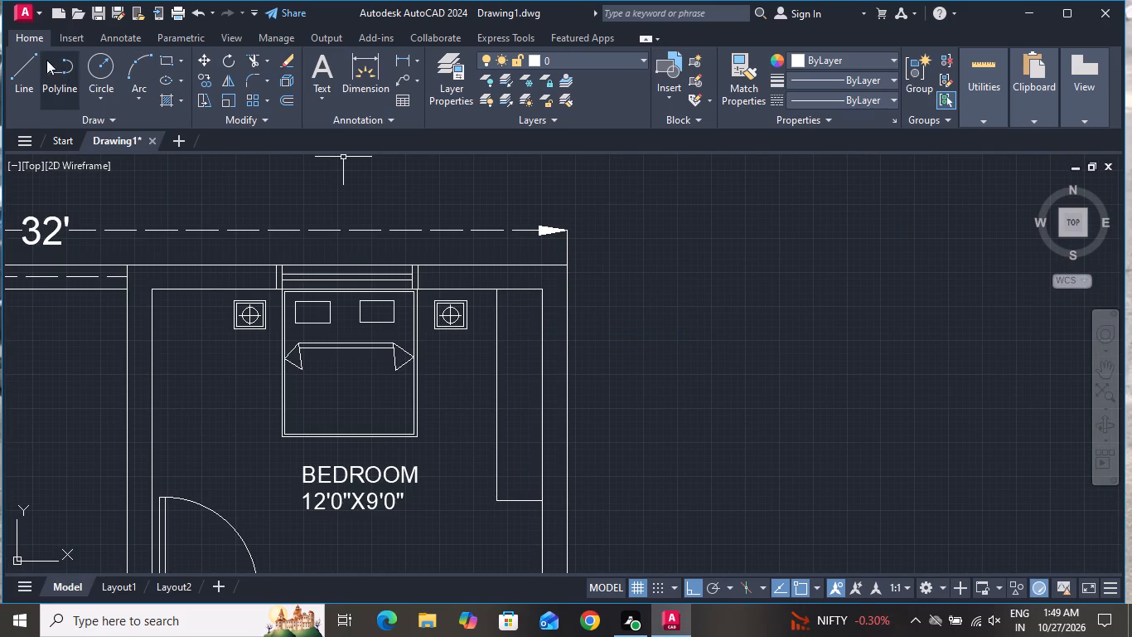
# Draw a vertical hanging-rail line inside the wardrobe, stopping short of its top and bottom ends.
pyautogui.click(27, 52)
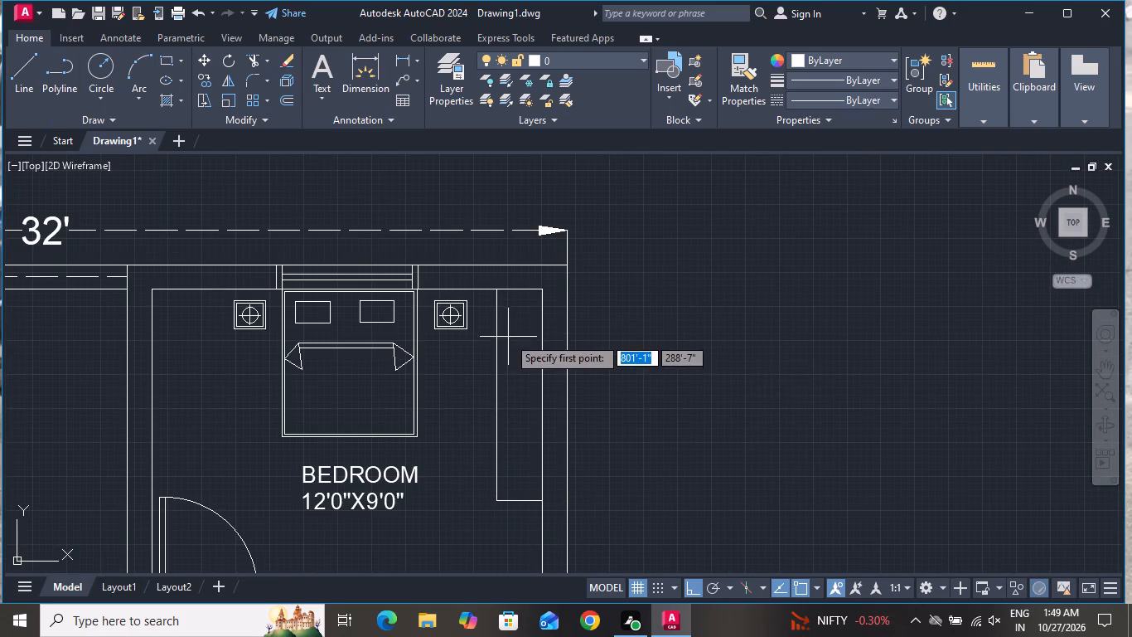
pyautogui.scroll(1, 508, 335)
pyautogui.click(526, 297)
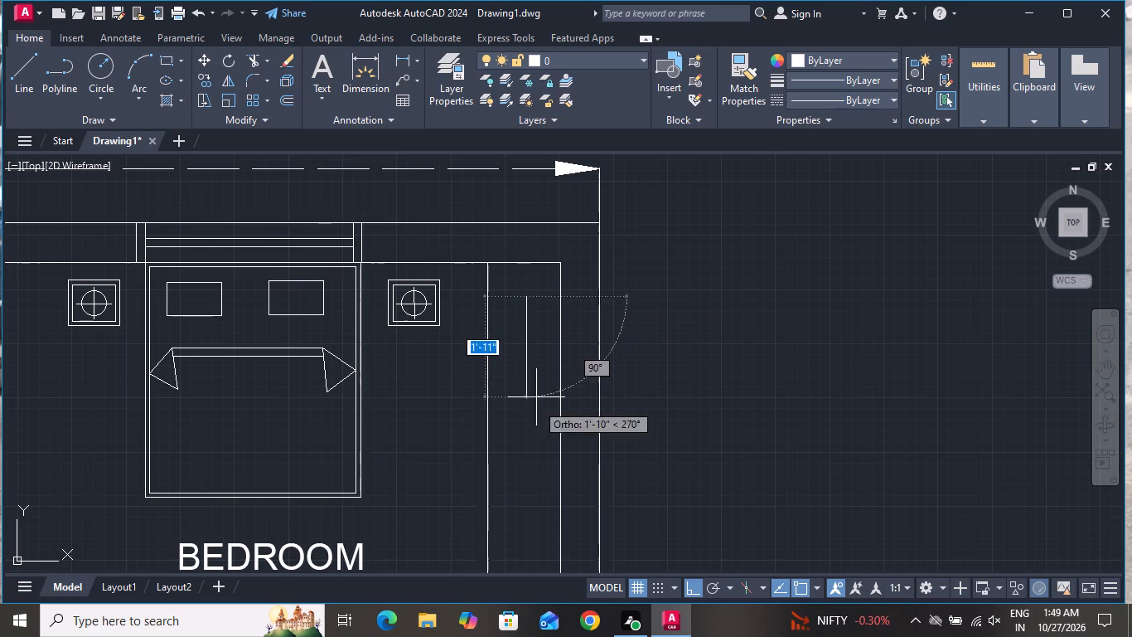
pyautogui.scroll(-1, 526, 513)
pyautogui.click(525, 547)
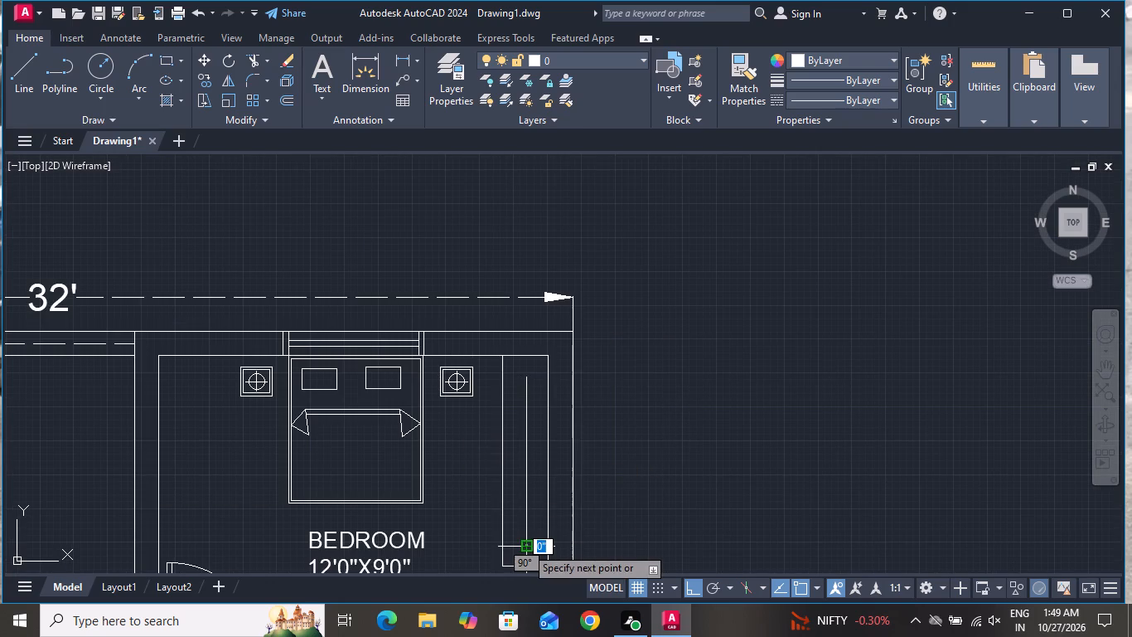
pyautogui.rightClick(525, 545)
pyautogui.click(567, 382)
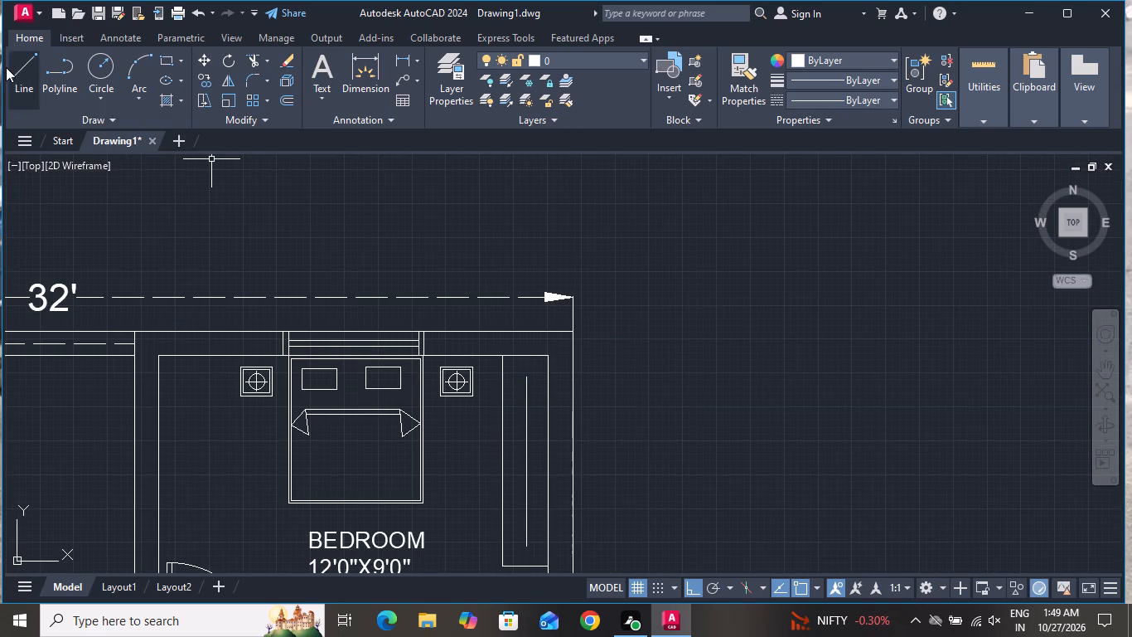
# Draw a short horizontal hanger line across the wardrobe rail near its upper end, kept within the wardrobe's sides.
pyautogui.click(22, 69)
pyautogui.scroll(3, 510, 401)
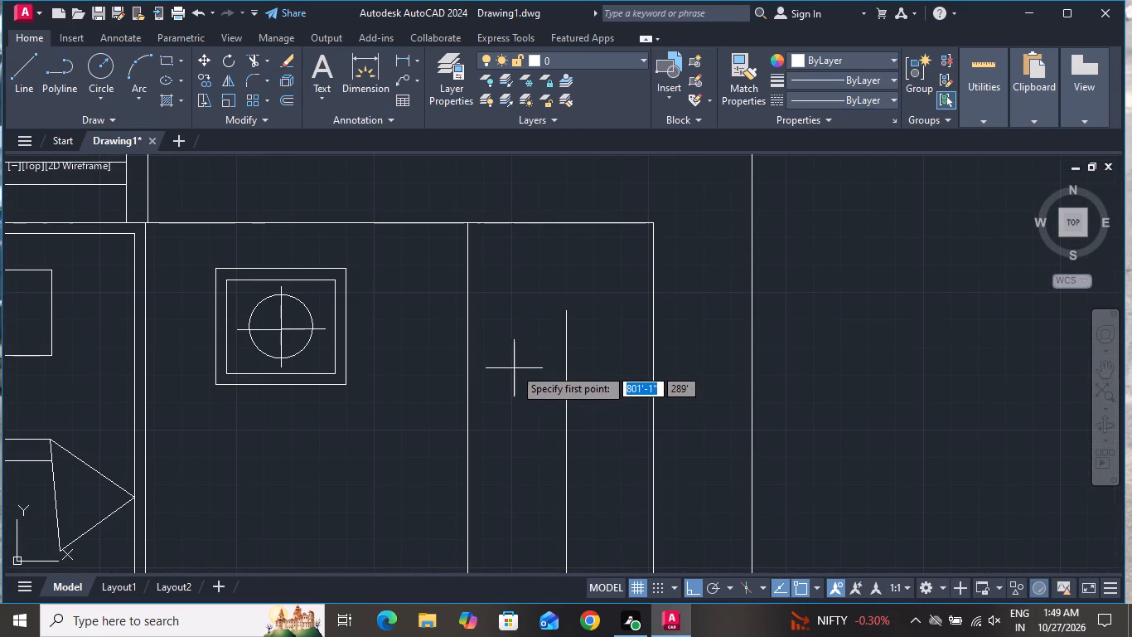
pyautogui.click(506, 351)
pyautogui.click(631, 352)
pyautogui.rightClick(631, 352)
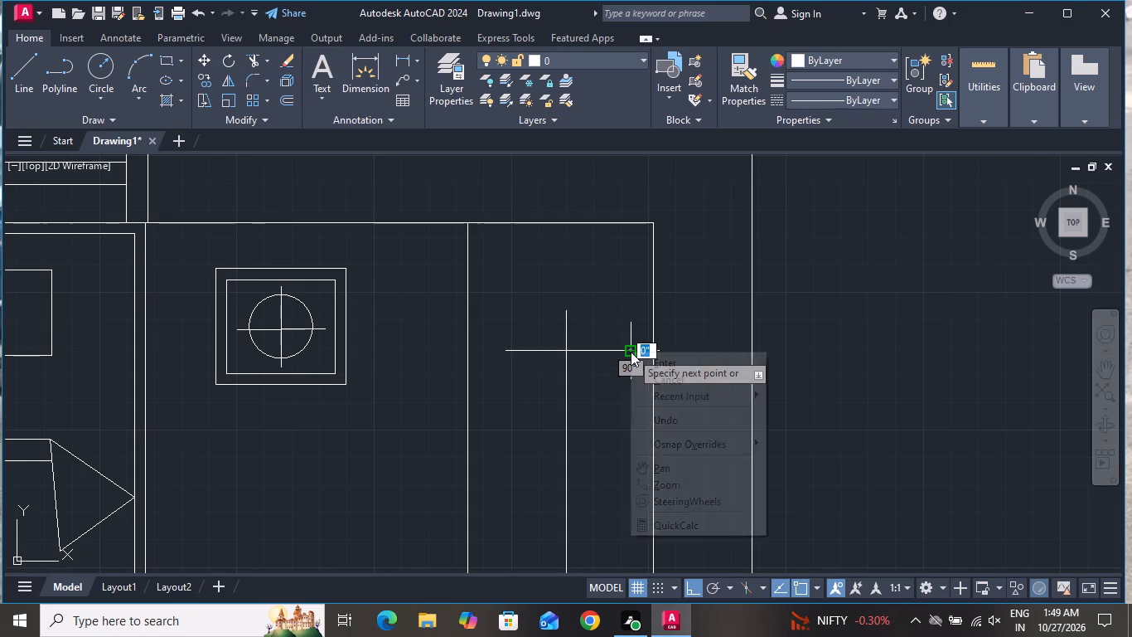
pyautogui.click(659, 385)
# Offset the hanger line downward at 2" spacing, making five successive copies along the wardrobe rail.
pyautogui.write('o')
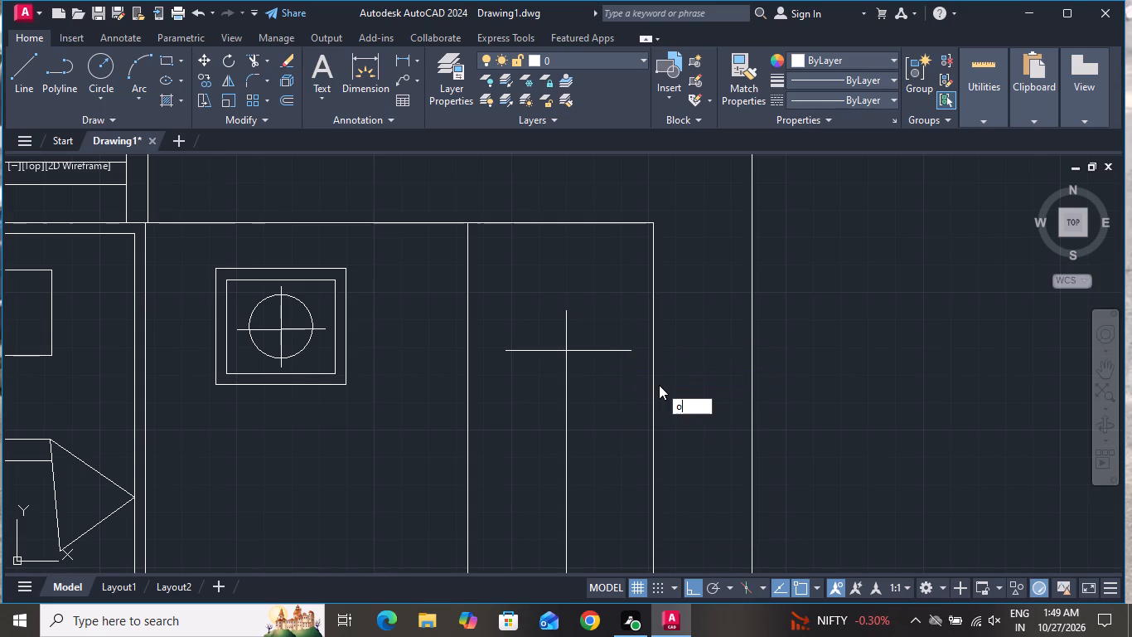
pyautogui.press('space')
pyautogui.press('2')
pyautogui.hotkey('shift', '"')
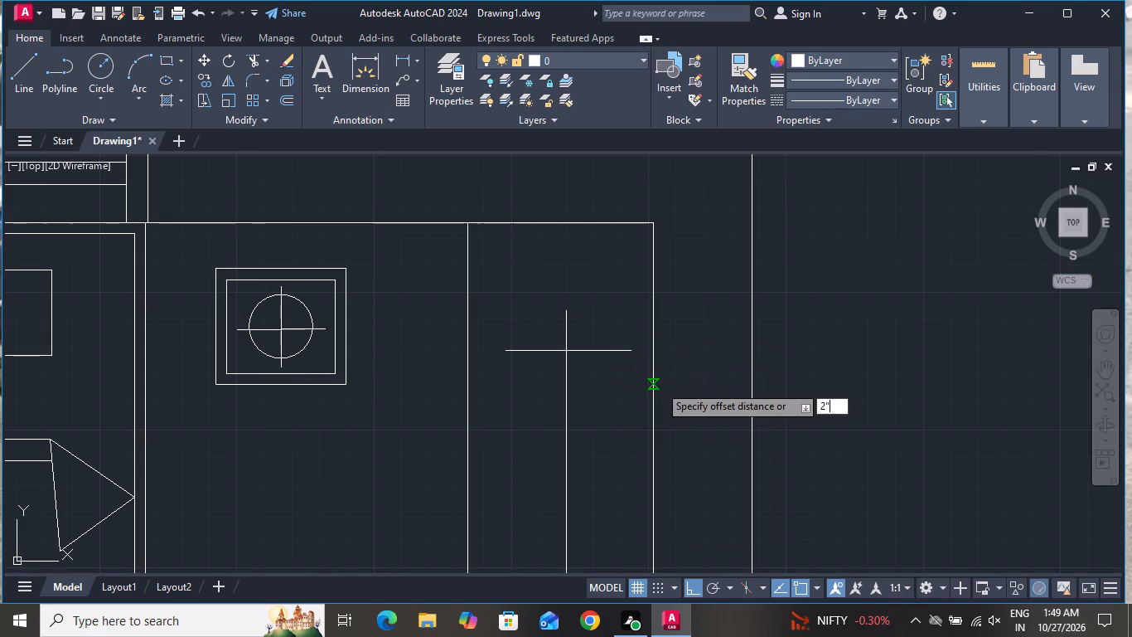
pyautogui.press('Return')
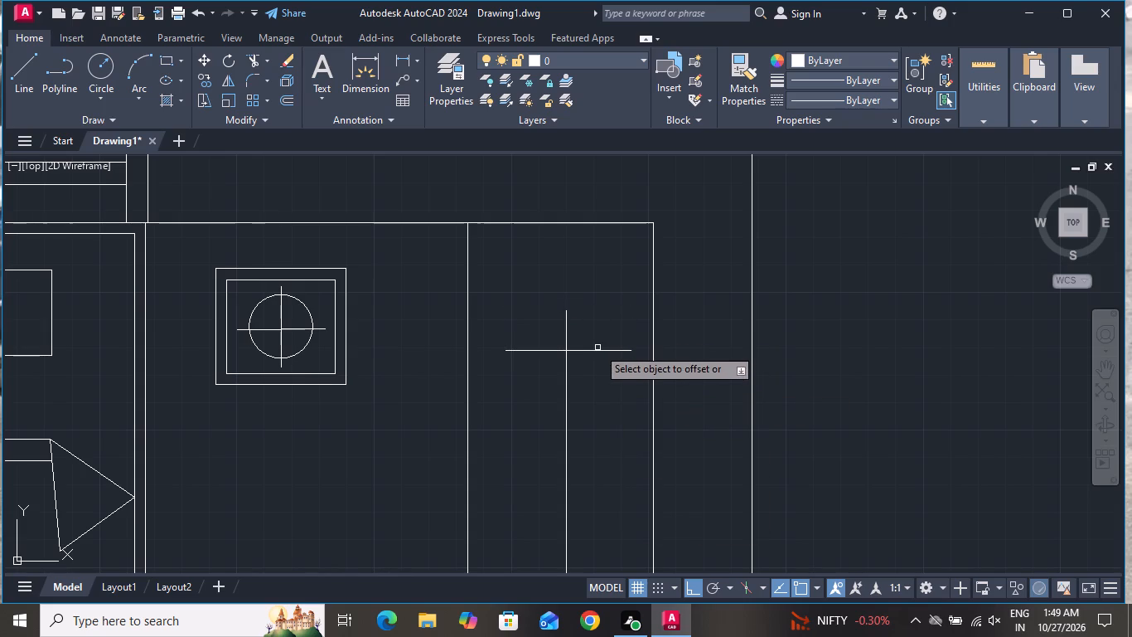
pyautogui.click(601, 348)
pyautogui.click(602, 391)
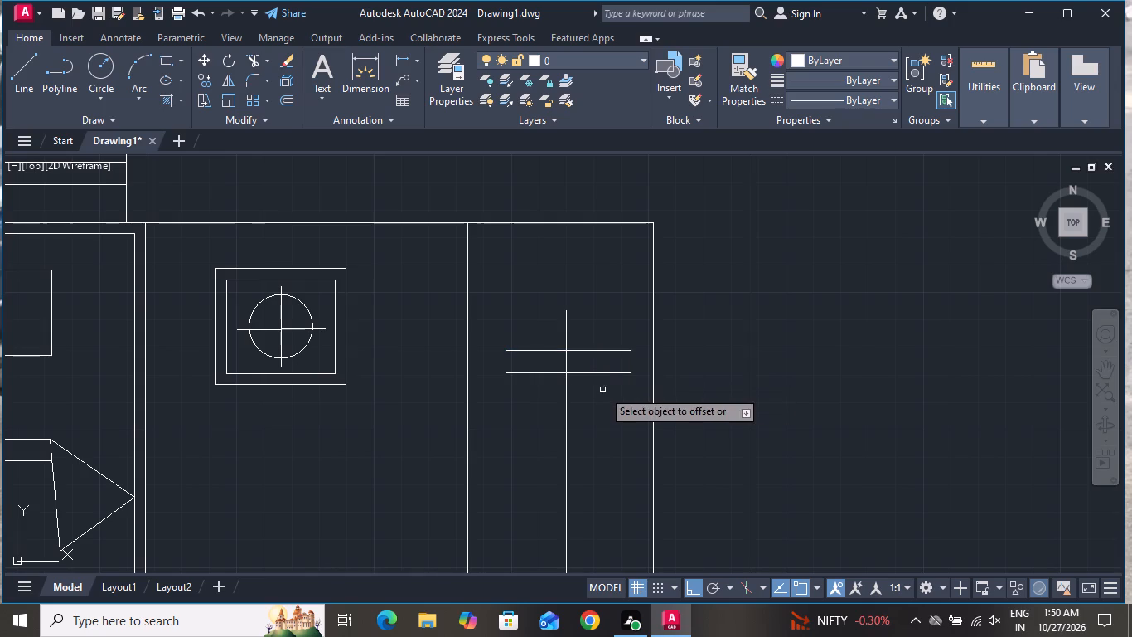
pyautogui.click(602, 372)
pyautogui.click(602, 409)
pyautogui.click(604, 392)
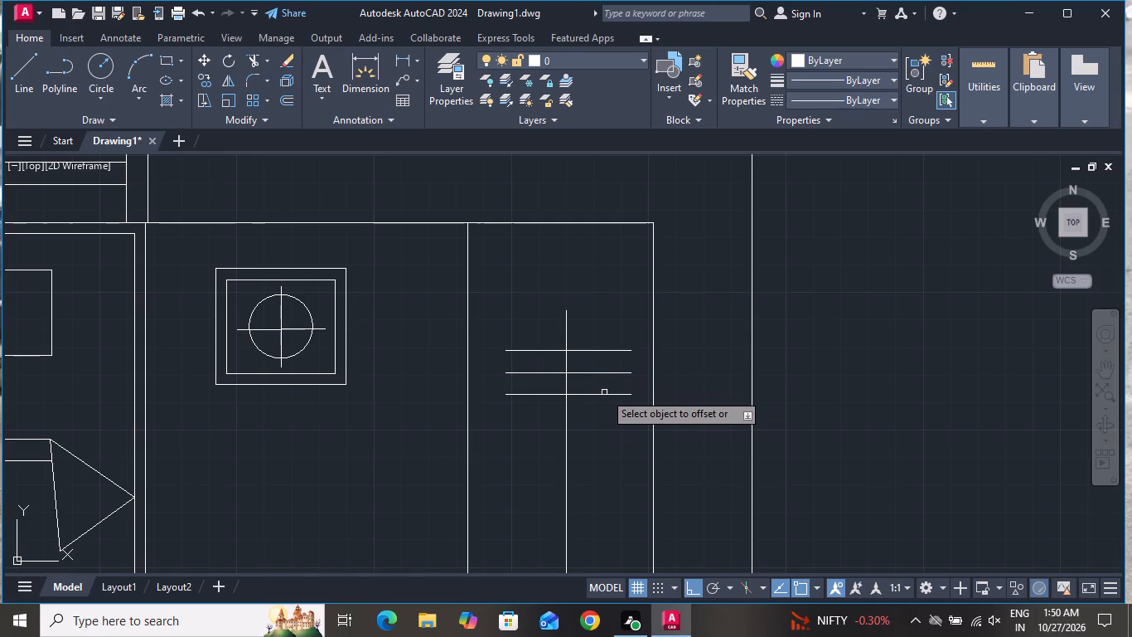
pyautogui.click(604, 392)
pyautogui.click(604, 396)
pyautogui.click(598, 442)
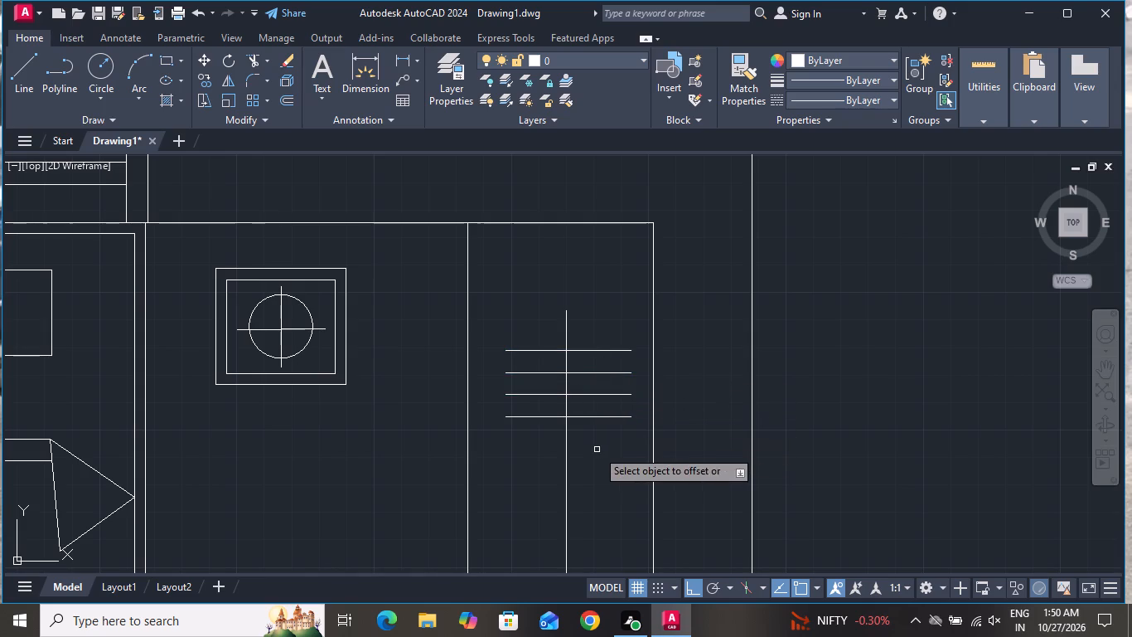
pyautogui.click(588, 417)
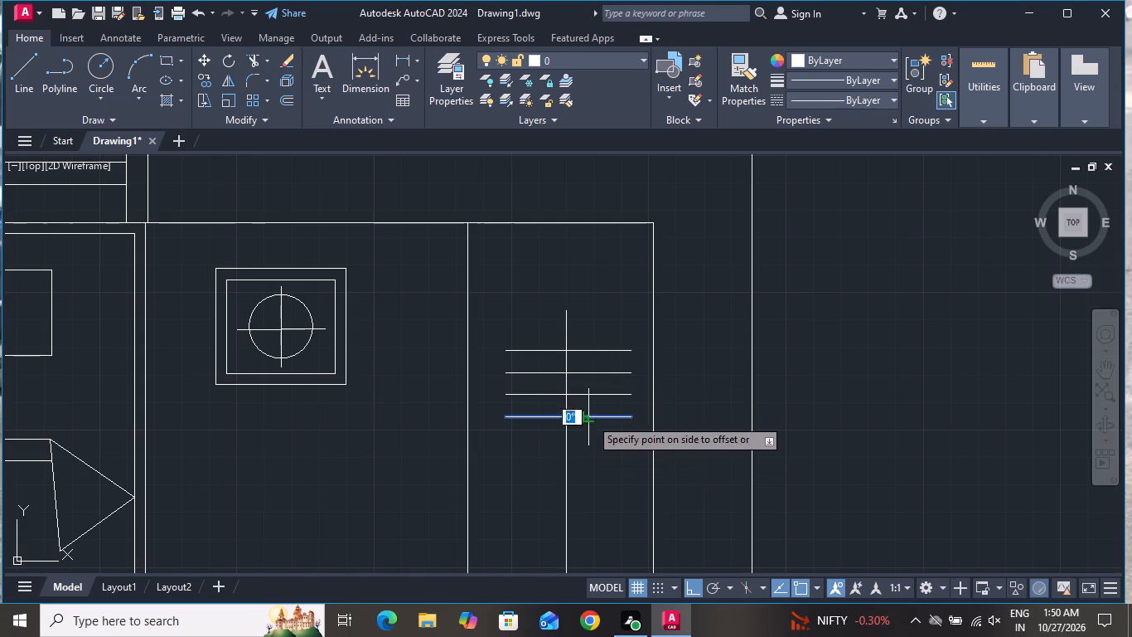
pyautogui.click(594, 481)
pyautogui.click(587, 437)
pyautogui.click(593, 487)
# Offset the lowest hanger line downward at 2" spacing, adding three more copies along the wardrobe rail.
pyautogui.scroll(-2, 585, 361)
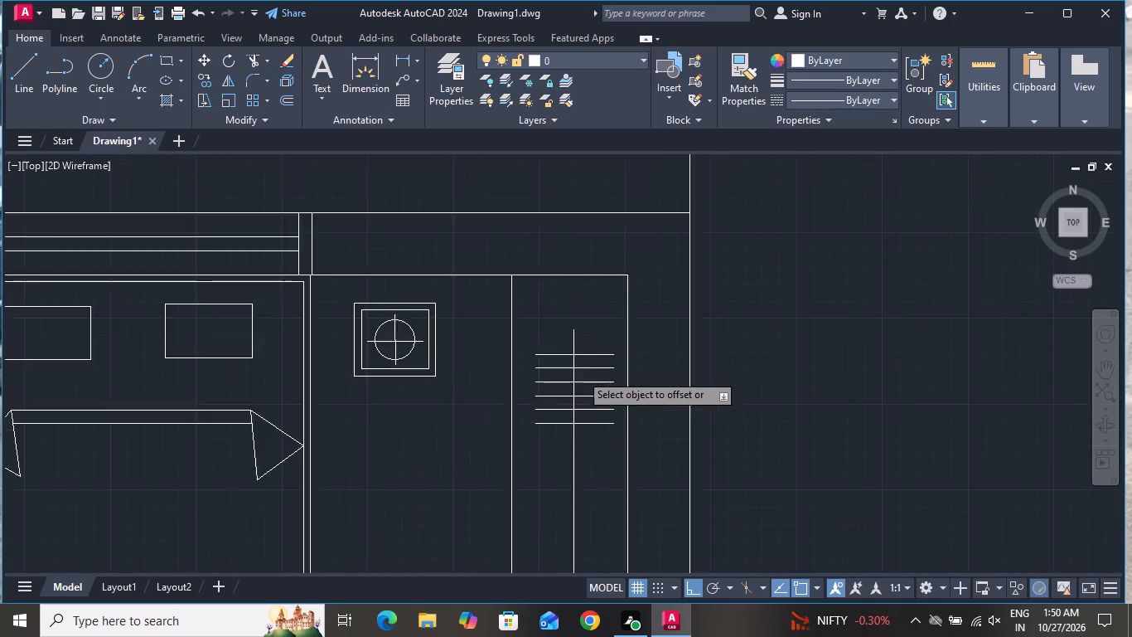
pyautogui.scroll(2, 584, 465)
pyautogui.click(583, 314)
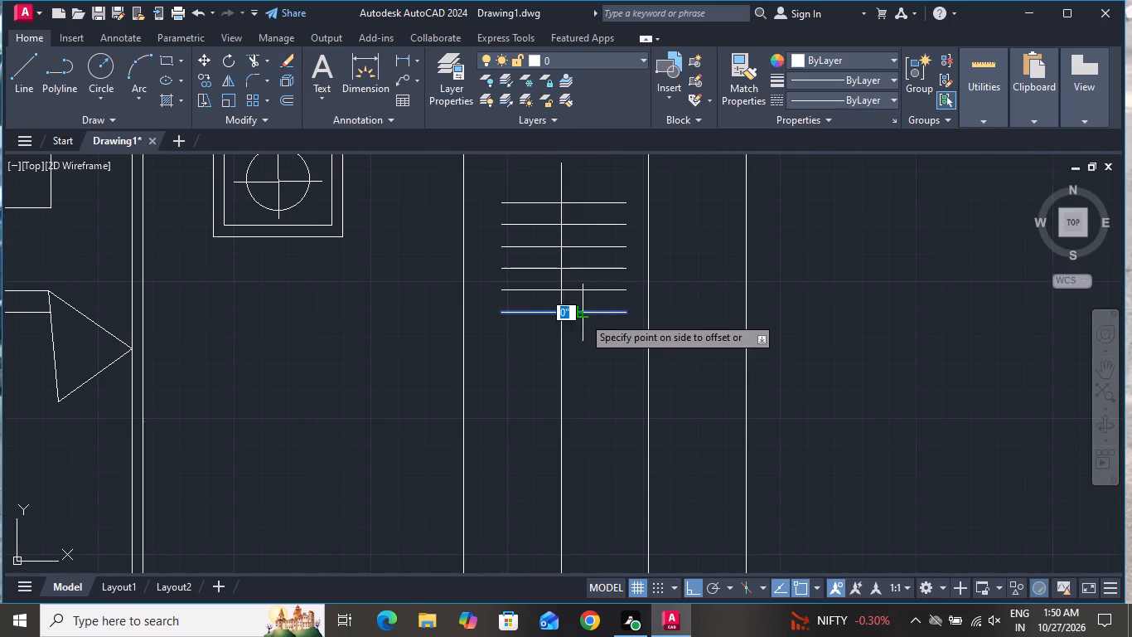
pyautogui.click(593, 362)
pyautogui.click(596, 333)
pyautogui.click(593, 383)
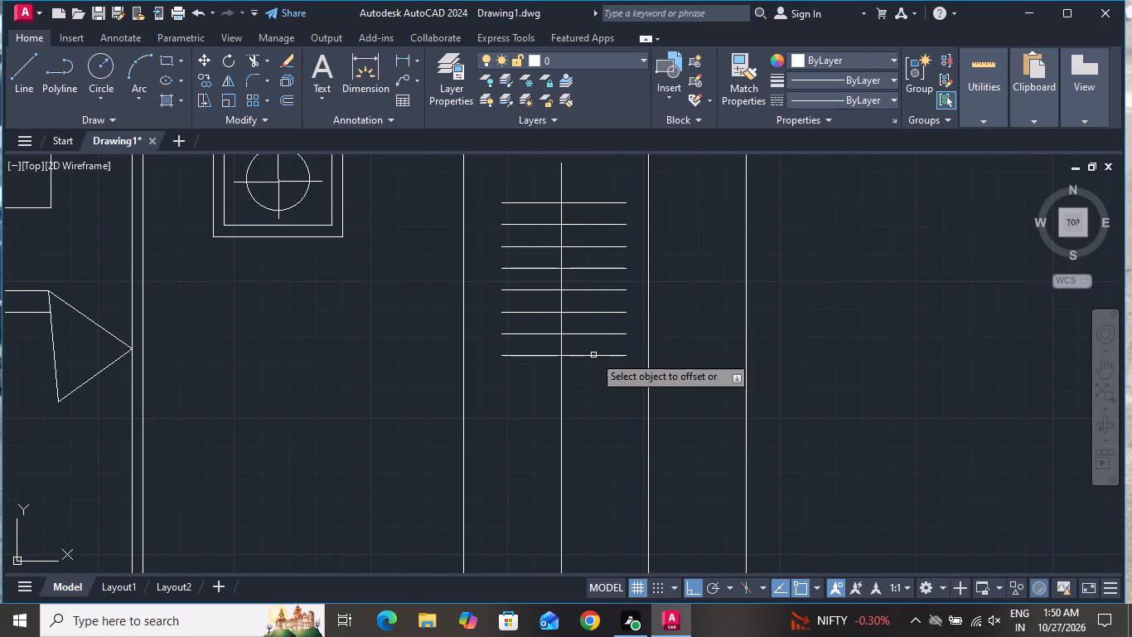
pyautogui.click(593, 355)
pyautogui.click(595, 400)
pyautogui.click(597, 375)
pyautogui.click(598, 419)
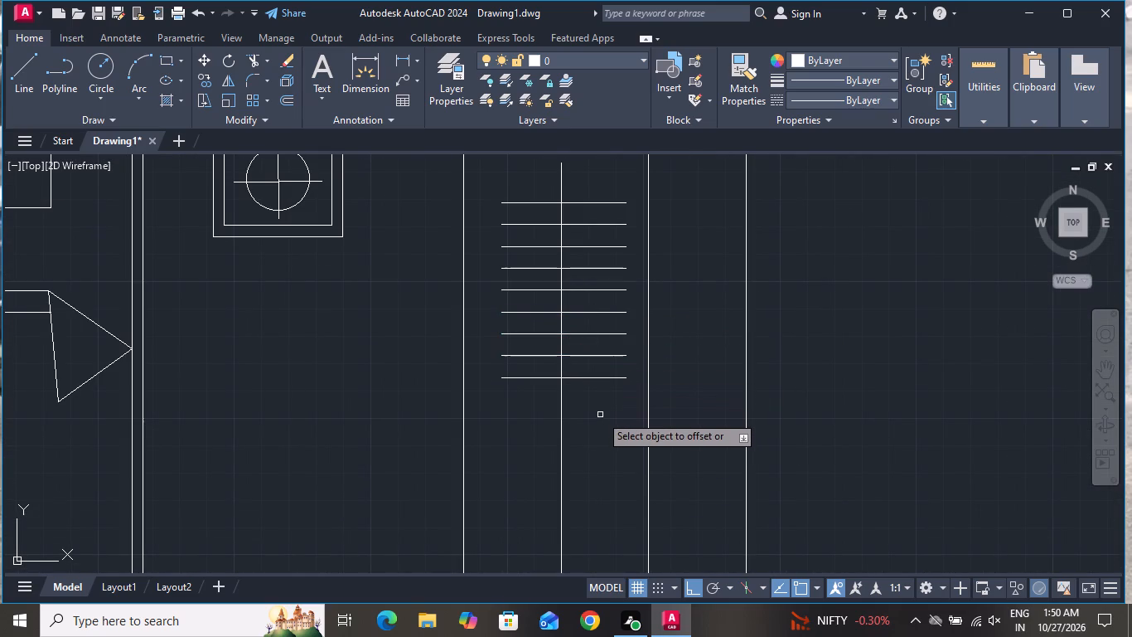
# Continue the 2" hanger offsets downward with five more copies along the wardrobe rail.
pyautogui.click(619, 375)
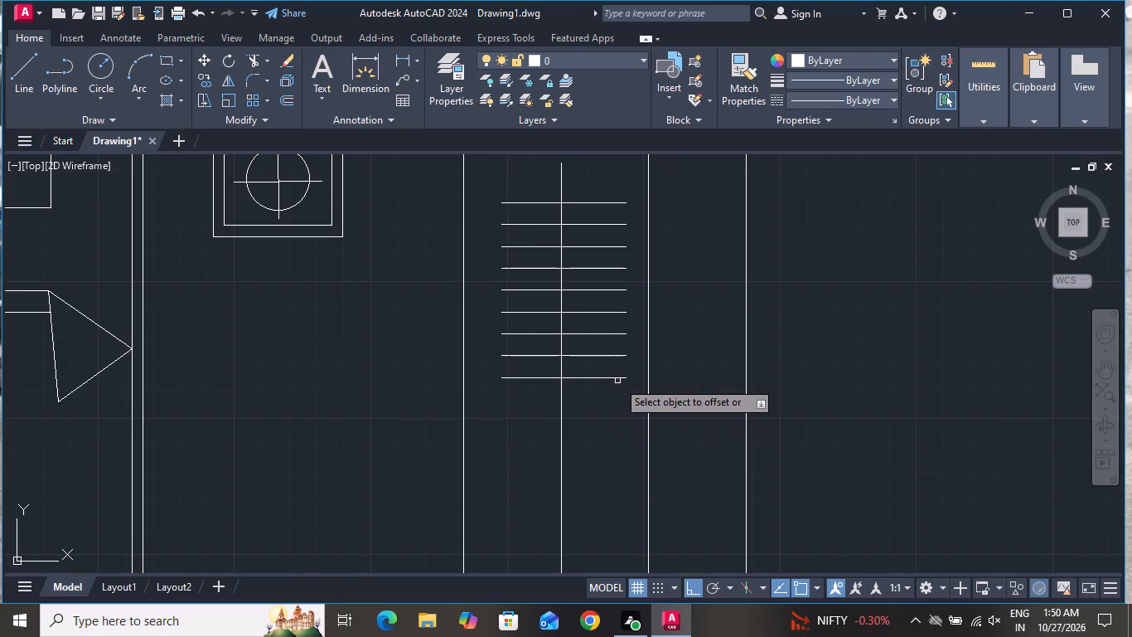
pyautogui.click(617, 381)
pyautogui.click(617, 378)
pyautogui.click(617, 456)
pyautogui.click(613, 400)
pyautogui.click(616, 451)
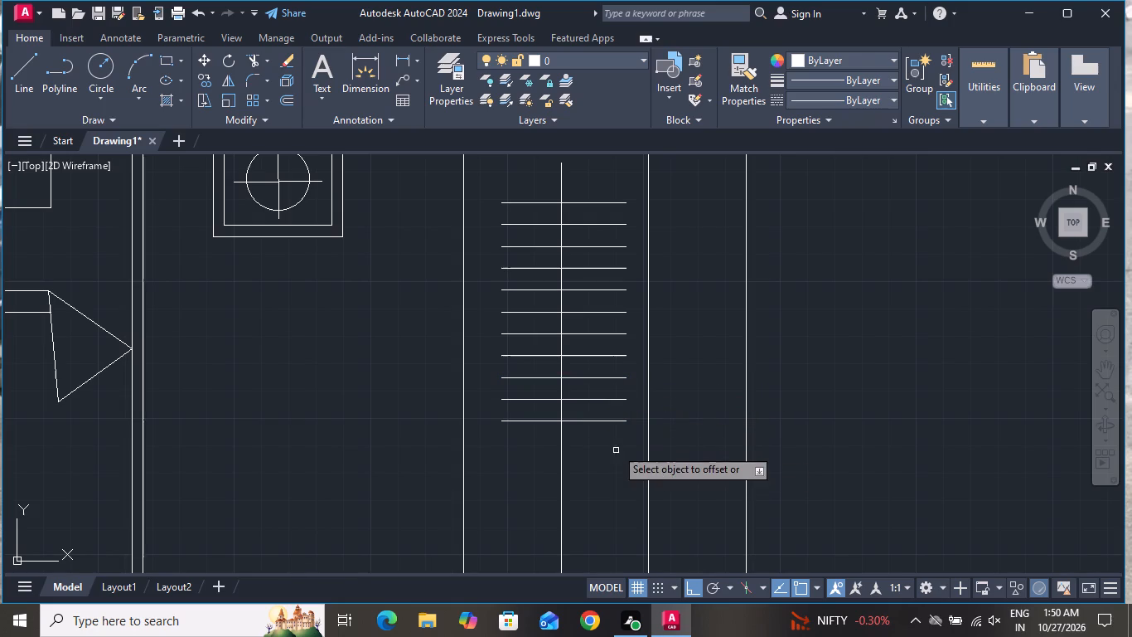
pyautogui.click(613, 421)
pyautogui.moveTo(613, 470); pyautogui.dragTo(616, 463)
pyautogui.click(616, 440)
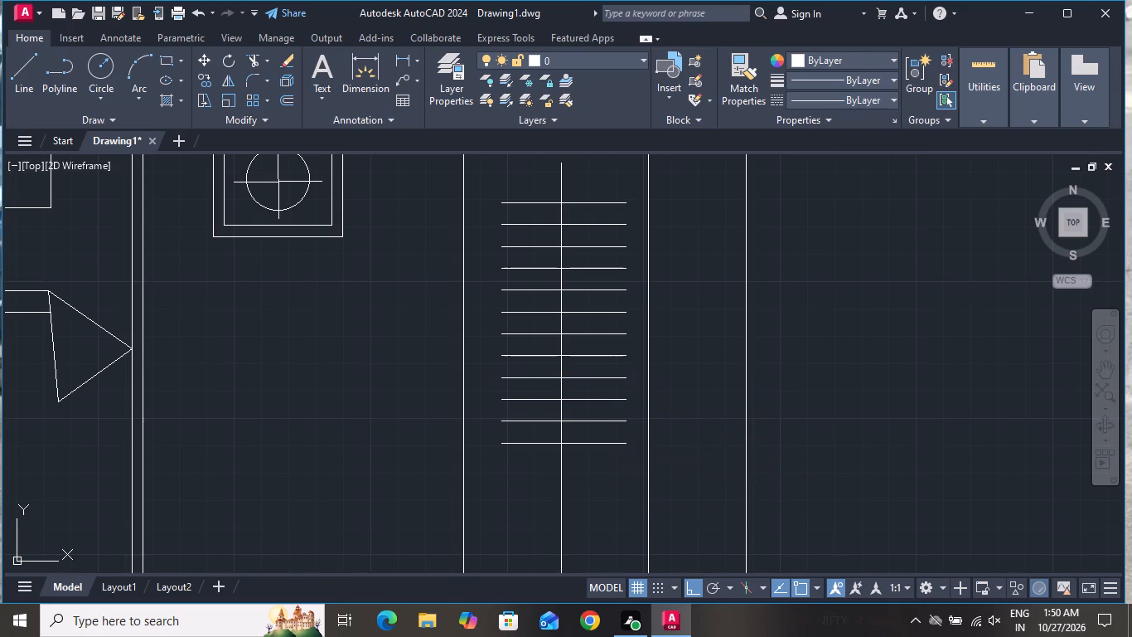
pyautogui.click(616, 444)
pyautogui.click(623, 481)
pyautogui.click(623, 466)
pyautogui.click(620, 519)
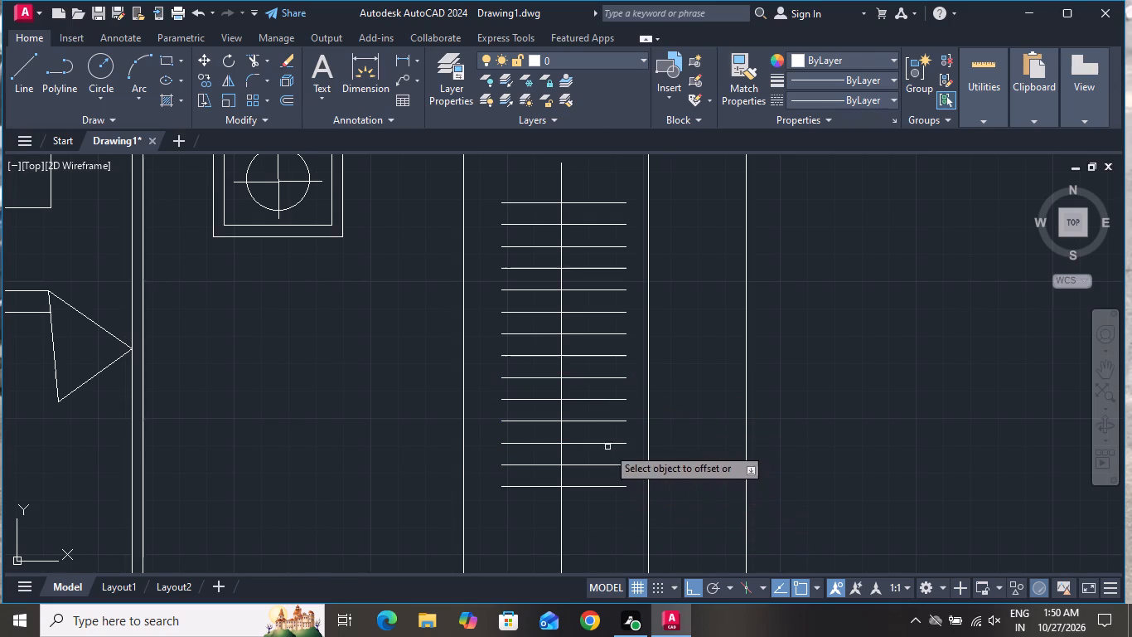
# Add four more hanger lines down the wardrobe rail, each offset 2" below the previous one.
pyautogui.scroll(-1, 607, 447)
pyautogui.scroll(1, 607, 510)
pyautogui.click(600, 455)
pyautogui.click(600, 451)
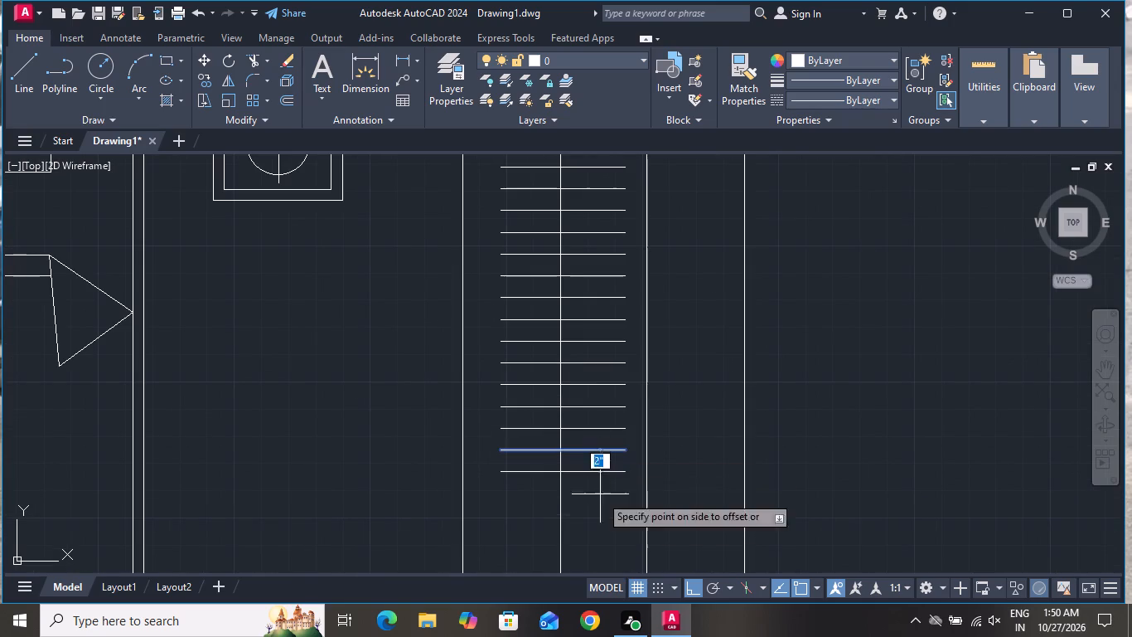
pyautogui.click(600, 505)
pyautogui.click(597, 473)
pyautogui.click(599, 514)
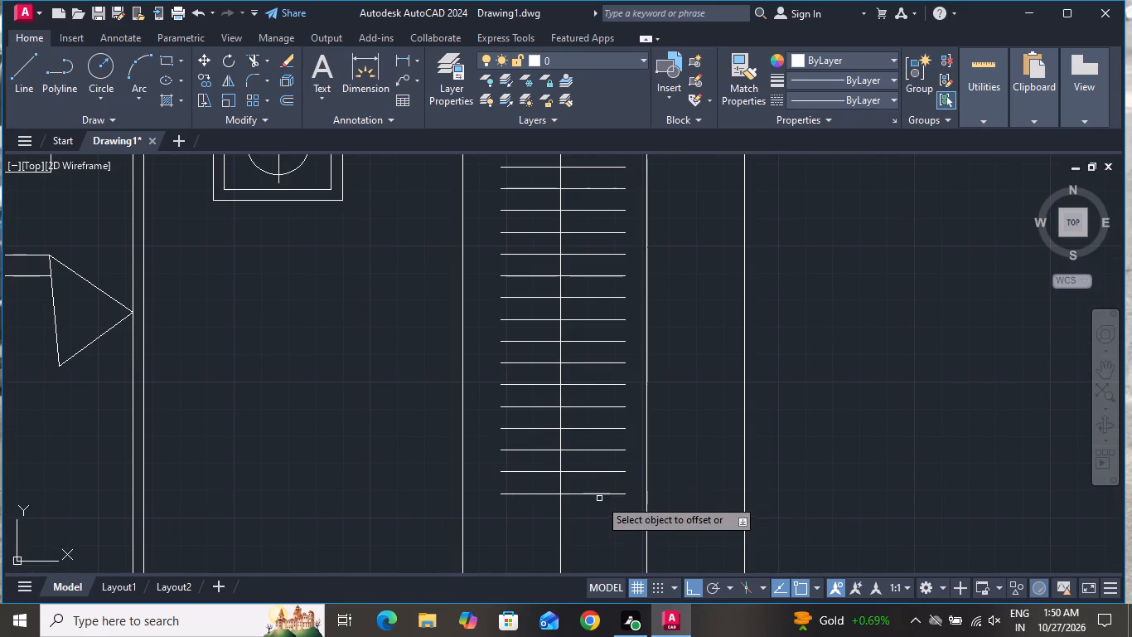
pyautogui.click(599, 495)
pyautogui.click(610, 529)
pyautogui.click(601, 515)
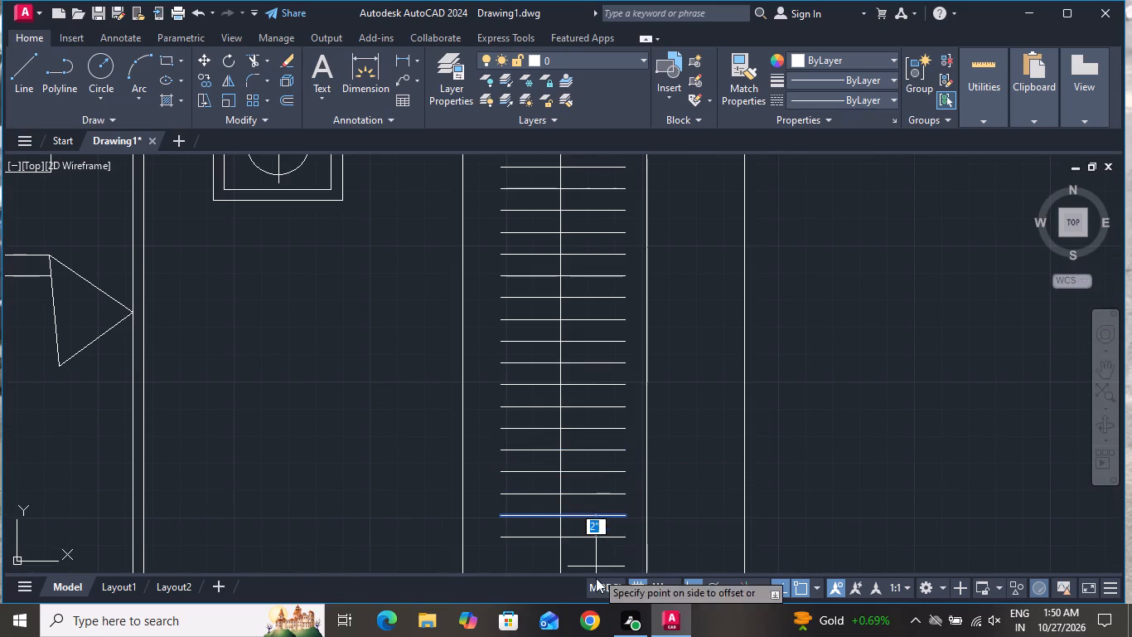
pyautogui.click(596, 578)
pyautogui.scroll(-1, 602, 428)
pyautogui.click(602, 512)
# Extend the row of hangers downward with five further copies offset 2" apart.
pyautogui.scroll(2, 602, 507)
pyautogui.click(604, 474)
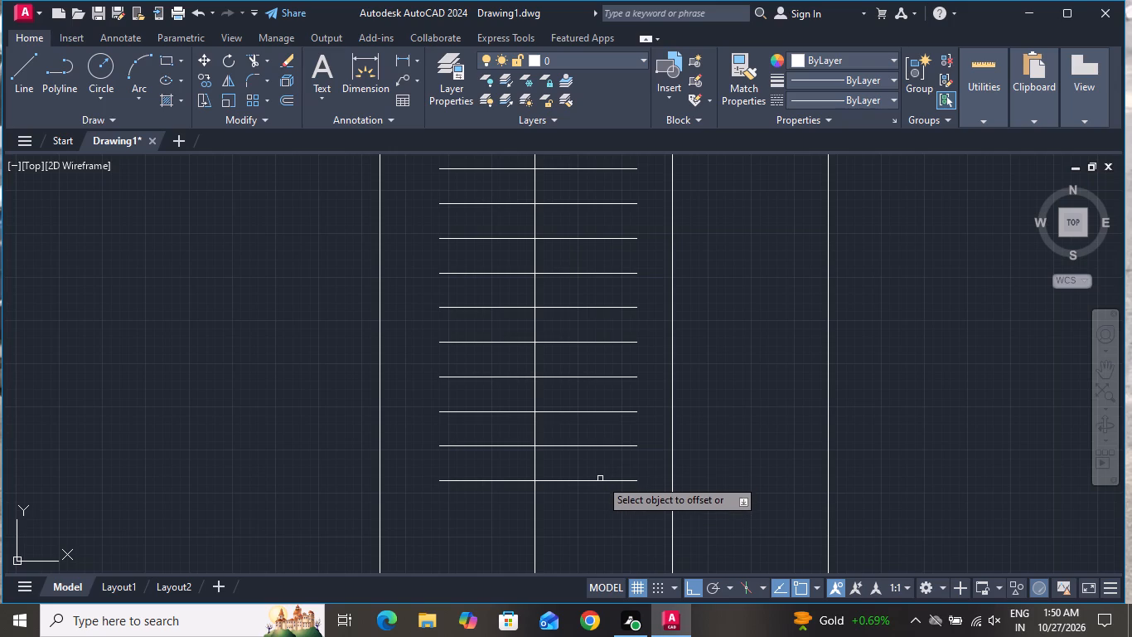
pyautogui.click(600, 479)
pyautogui.click(610, 535)
pyautogui.click(604, 515)
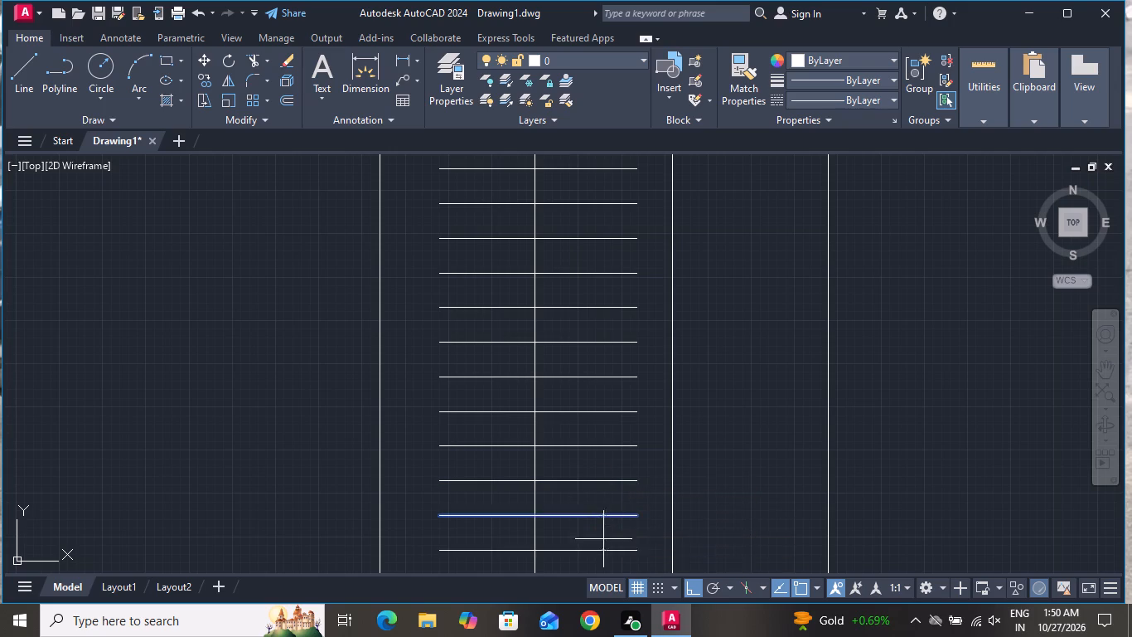
pyautogui.click(603, 539)
pyautogui.scroll(-2, 598, 431)
pyautogui.scroll(2, 587, 521)
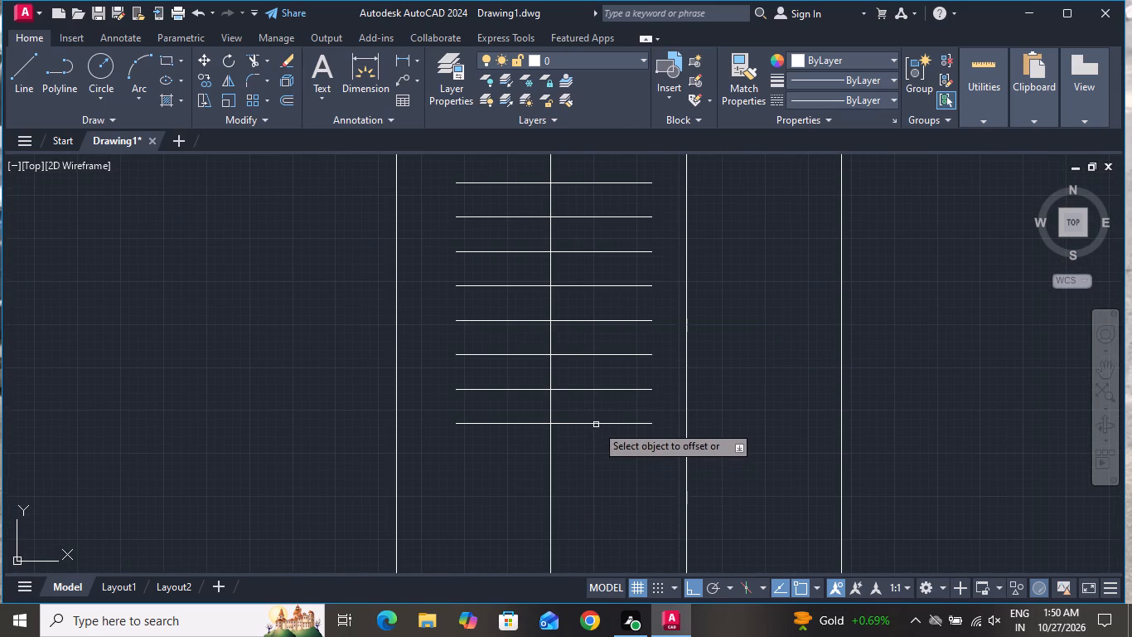
pyautogui.click(597, 423)
pyautogui.click(597, 451)
pyautogui.click(593, 458)
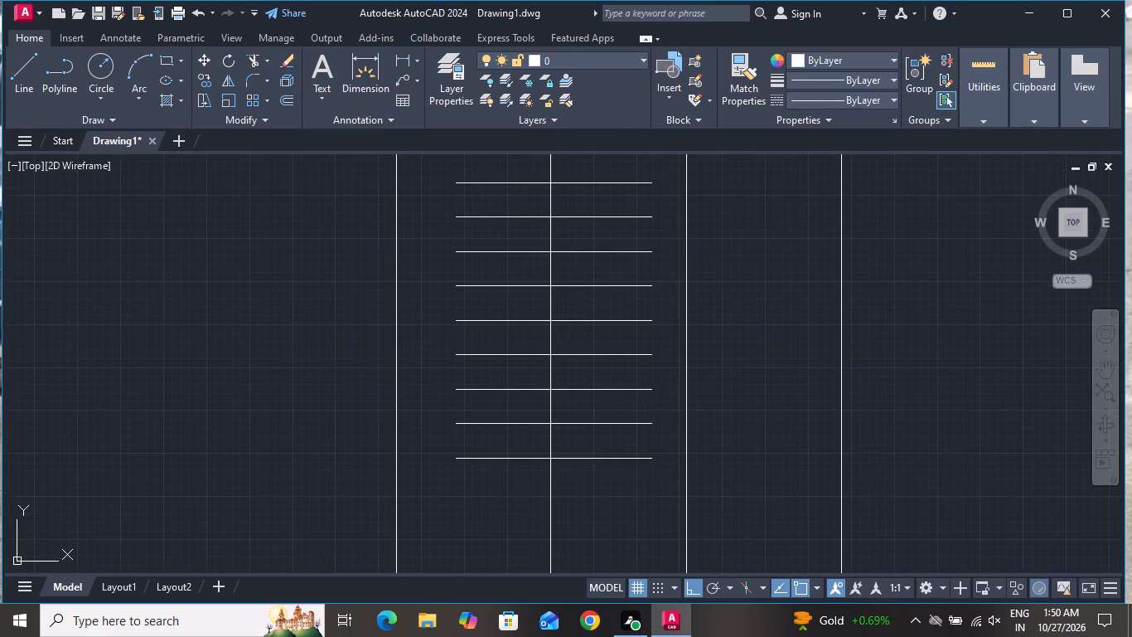
pyautogui.click(598, 483)
pyautogui.click(602, 493)
pyautogui.click(606, 511)
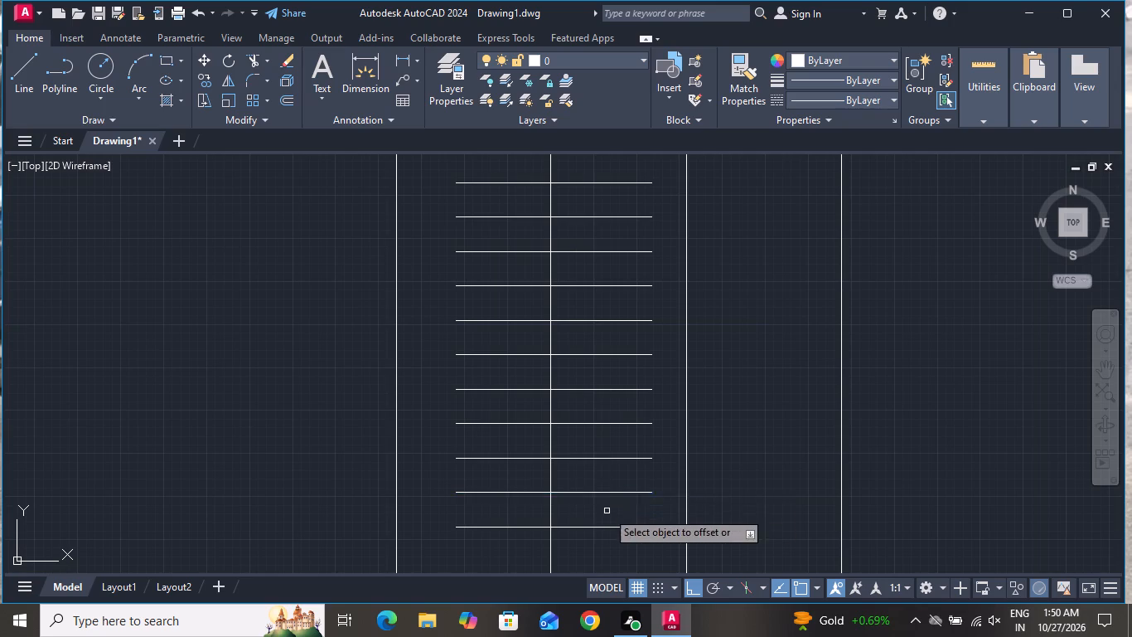
# Offset four more hanger lines downward at 2" spacing toward the lower end of the wardrobe rail.
pyautogui.scroll(-3, 608, 461)
pyautogui.scroll(2, 604, 526)
pyautogui.click(602, 411)
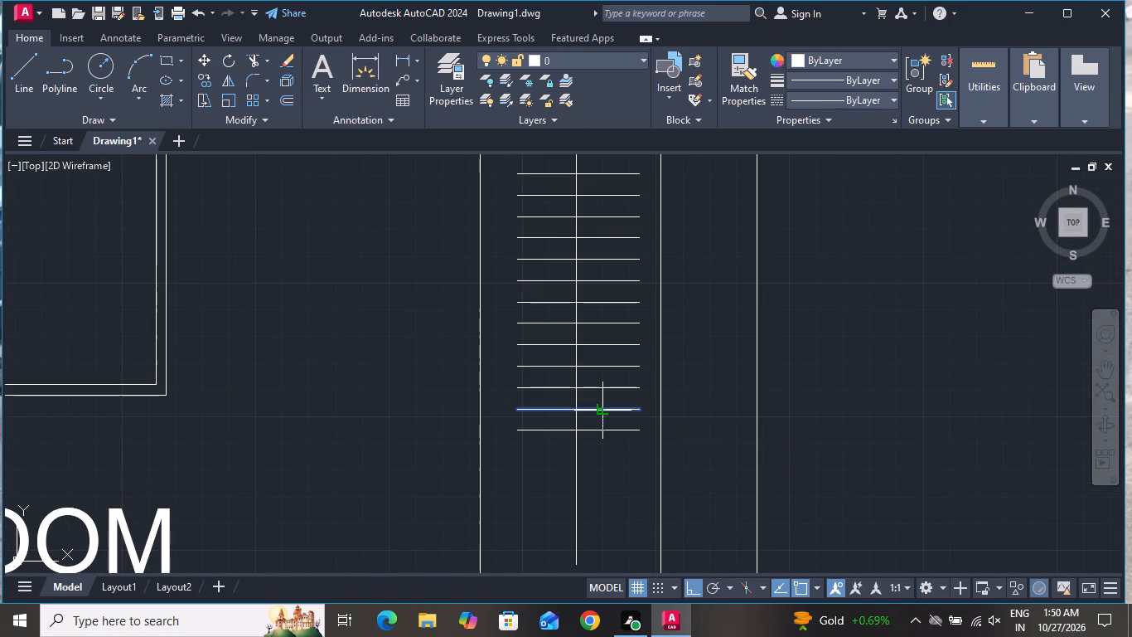
pyautogui.click(602, 455)
pyautogui.click(608, 432)
pyautogui.click(611, 451)
pyautogui.click(612, 452)
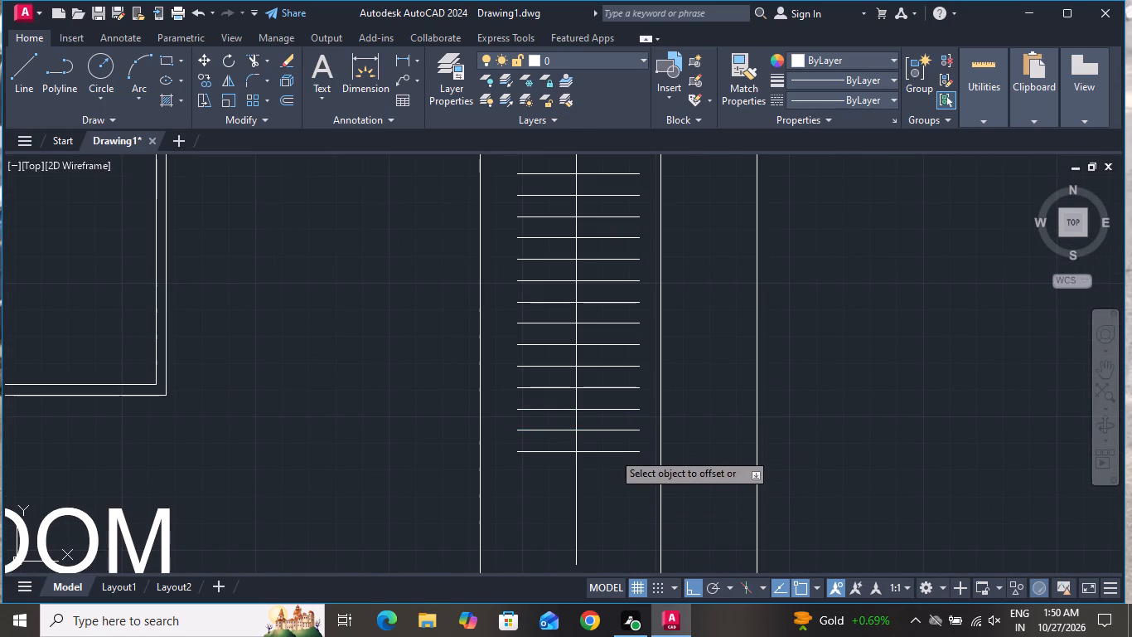
pyautogui.click(612, 489)
pyautogui.click(614, 474)
pyautogui.click(614, 508)
# Complete the hanger row to the rail's lower end with three last downward copies at 2" spacing.
pyautogui.click(613, 495)
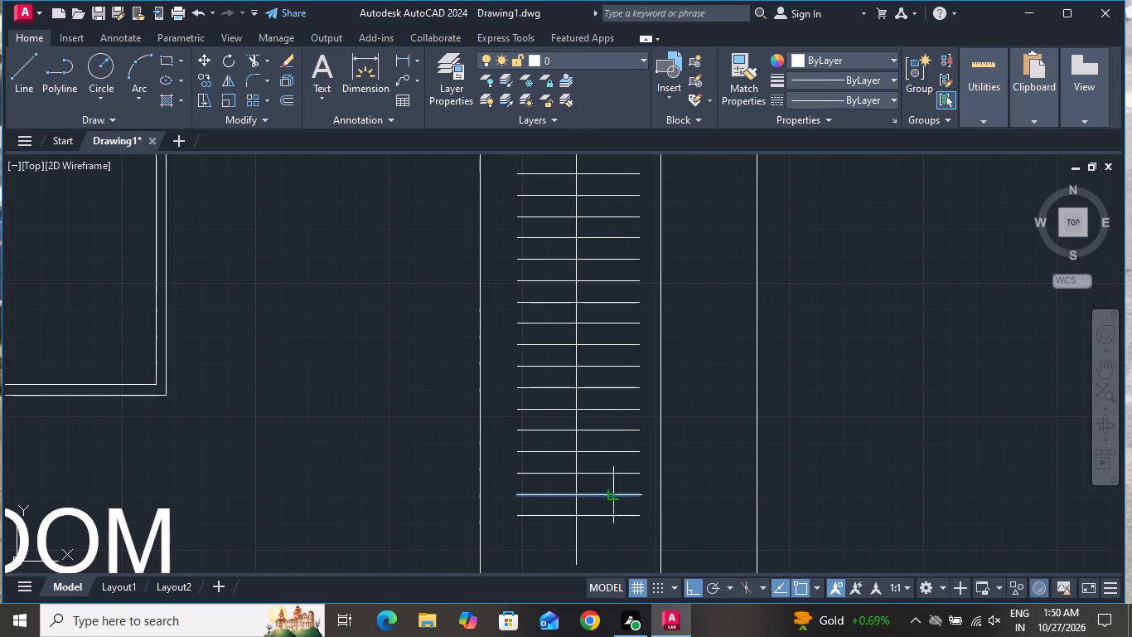
pyautogui.click(615, 516)
pyautogui.click(616, 515)
pyautogui.click(620, 541)
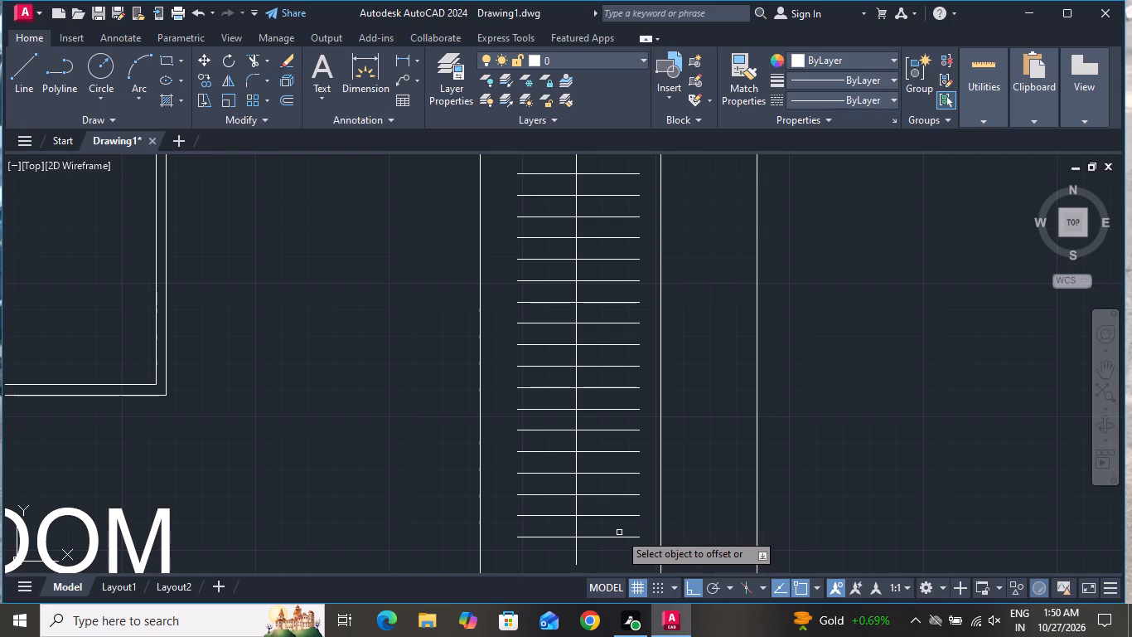
pyautogui.click(619, 532)
pyautogui.click(619, 547)
pyautogui.click(620, 533)
pyautogui.click(620, 540)
pyautogui.click(627, 556)
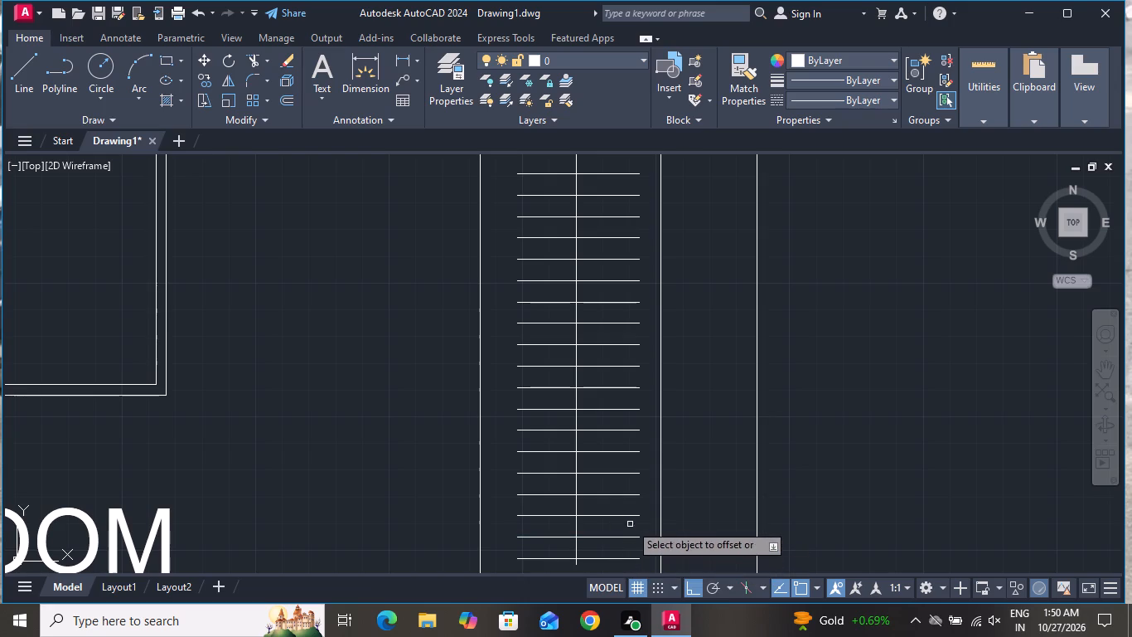
# Offset the topmost hanger line 2" upward to add one hanger near the rail's upper end, and end the Offset command.
pyautogui.scroll(-2, 630, 495)
pyautogui.scroll(3, 605, 244)
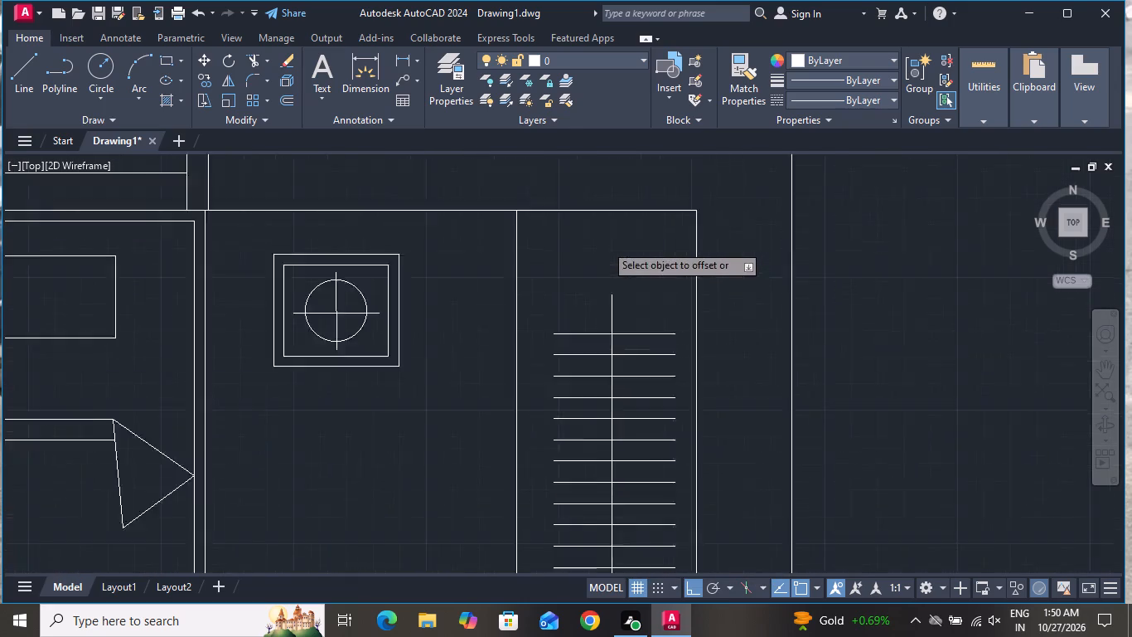
pyautogui.scroll(1, 605, 246)
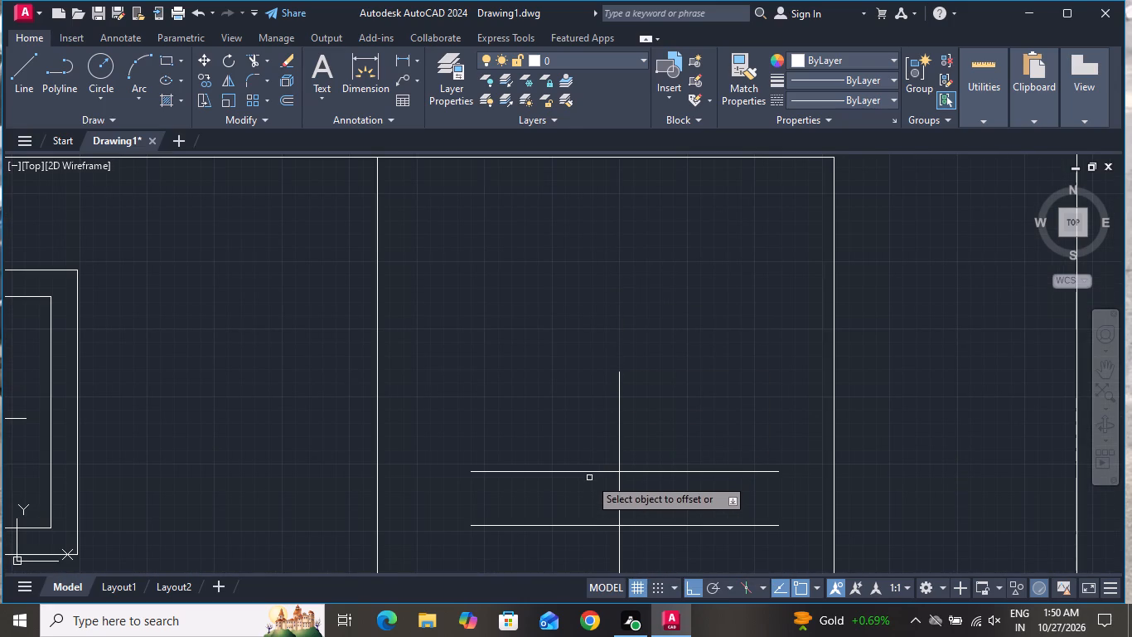
pyautogui.click(589, 472)
pyautogui.click(588, 445)
pyautogui.rightClick(576, 410)
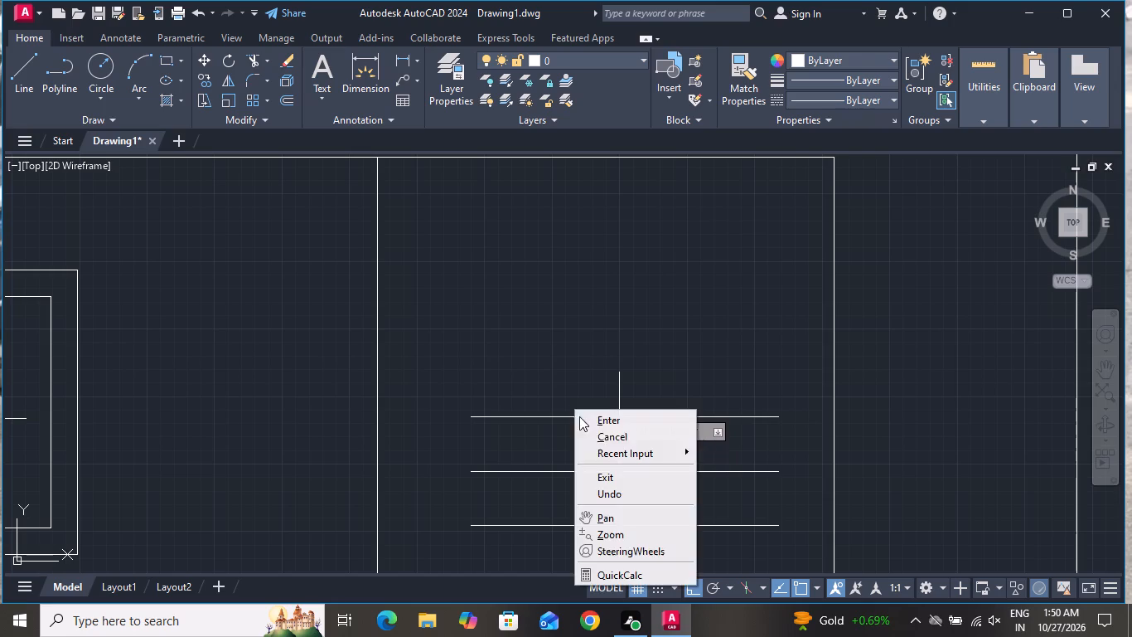
pyautogui.click(592, 435)
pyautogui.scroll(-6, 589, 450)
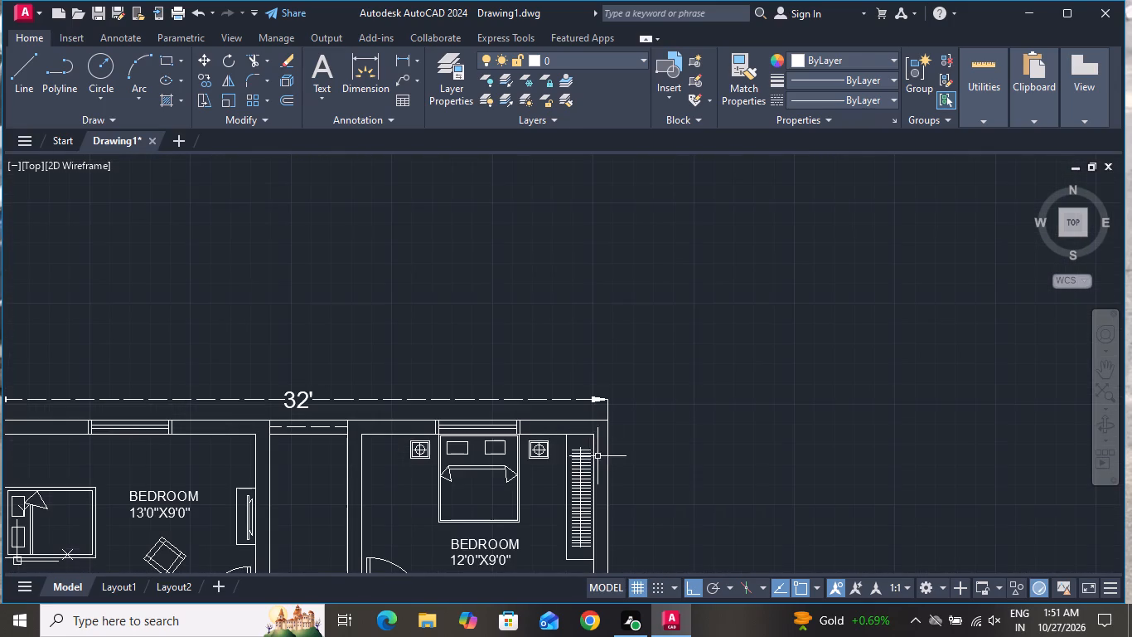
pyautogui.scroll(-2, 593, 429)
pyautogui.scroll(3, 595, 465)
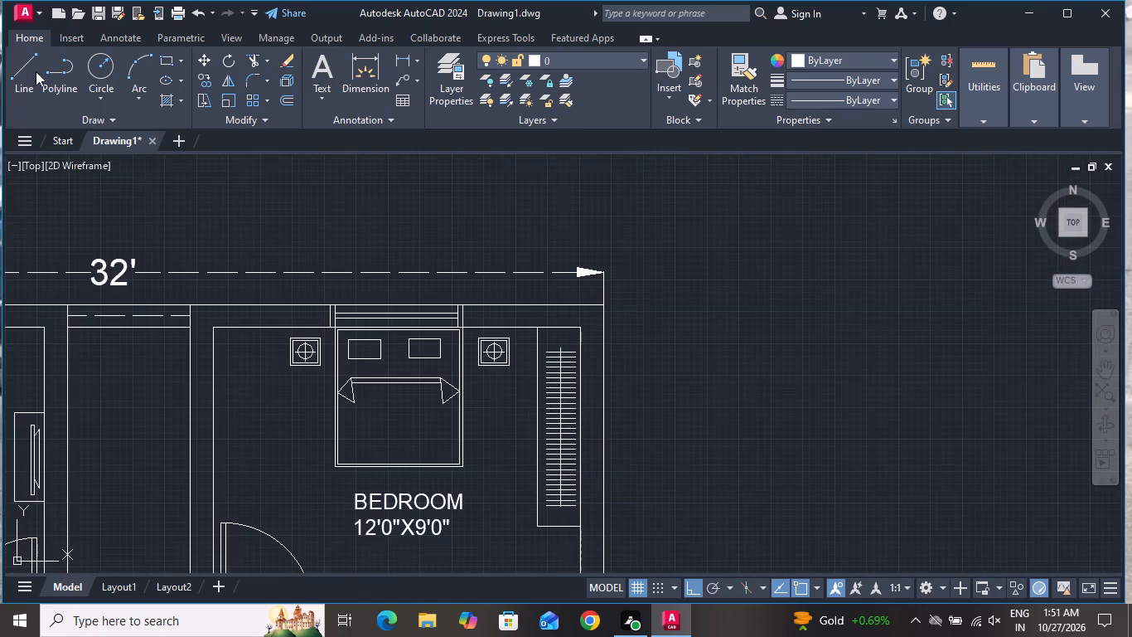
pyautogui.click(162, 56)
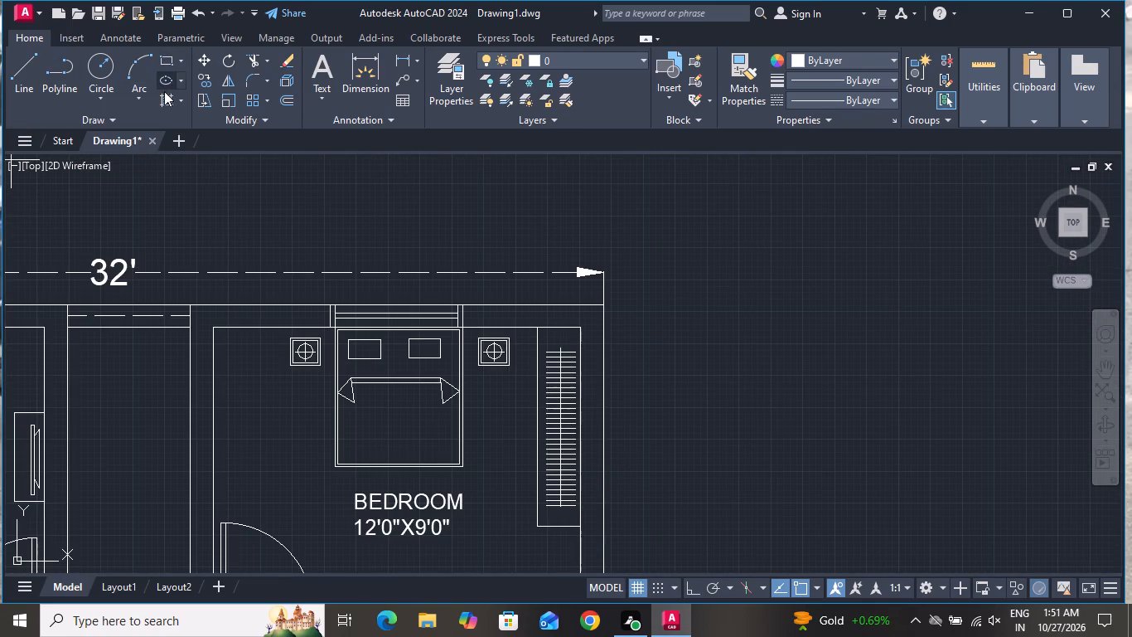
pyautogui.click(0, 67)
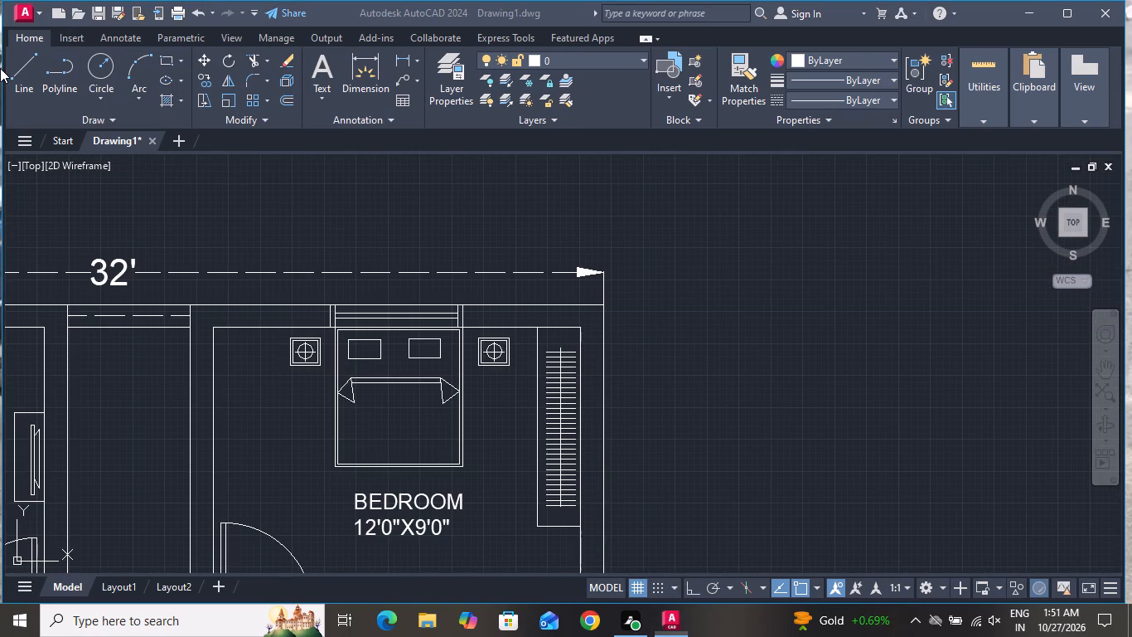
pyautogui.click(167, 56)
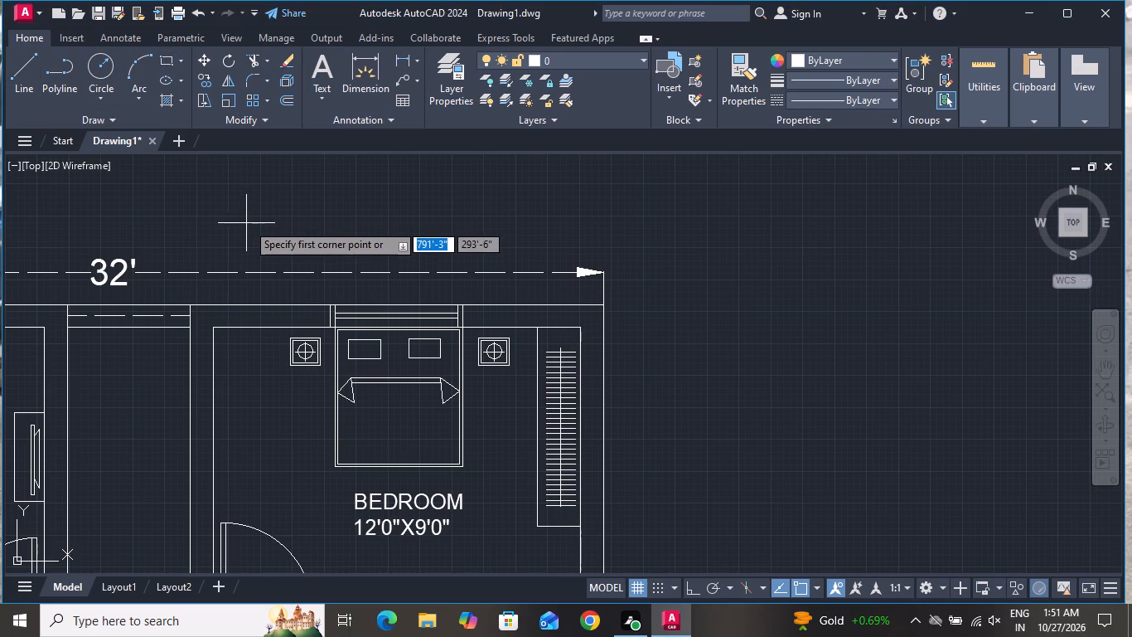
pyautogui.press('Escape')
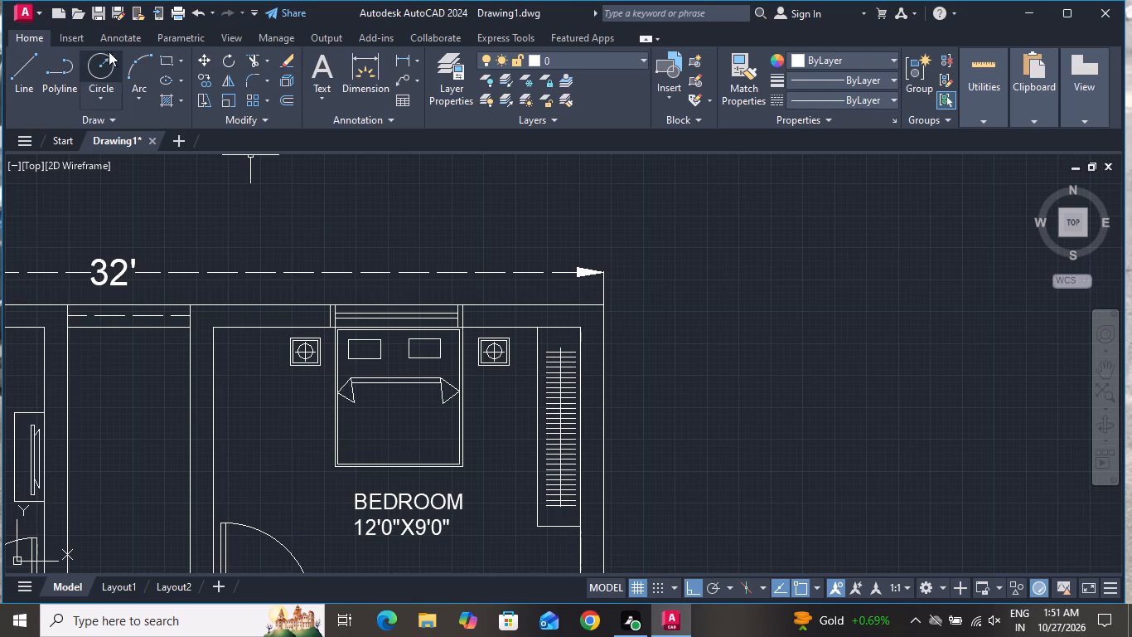
# Draw a rectangle about 2'-8" wide against the lower wall of the 12'0"X9'0" bedroom, between the door and the wardrobe side.
pyautogui.click(167, 66)
pyautogui.scroll(-2, 315, 138)
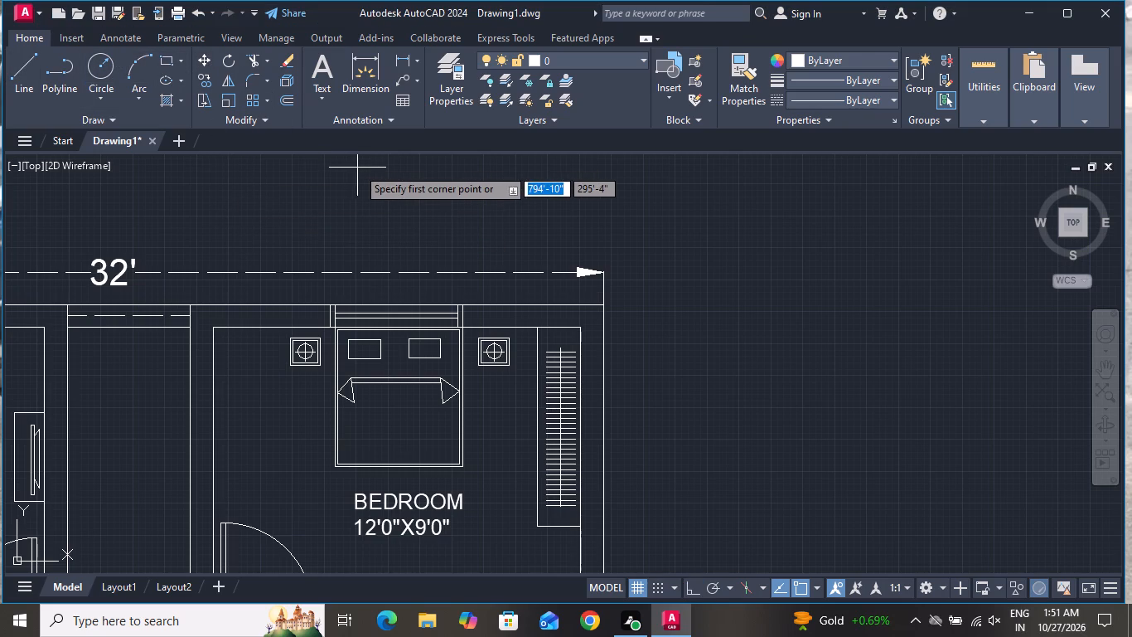
pyautogui.scroll(-2, 371, 170)
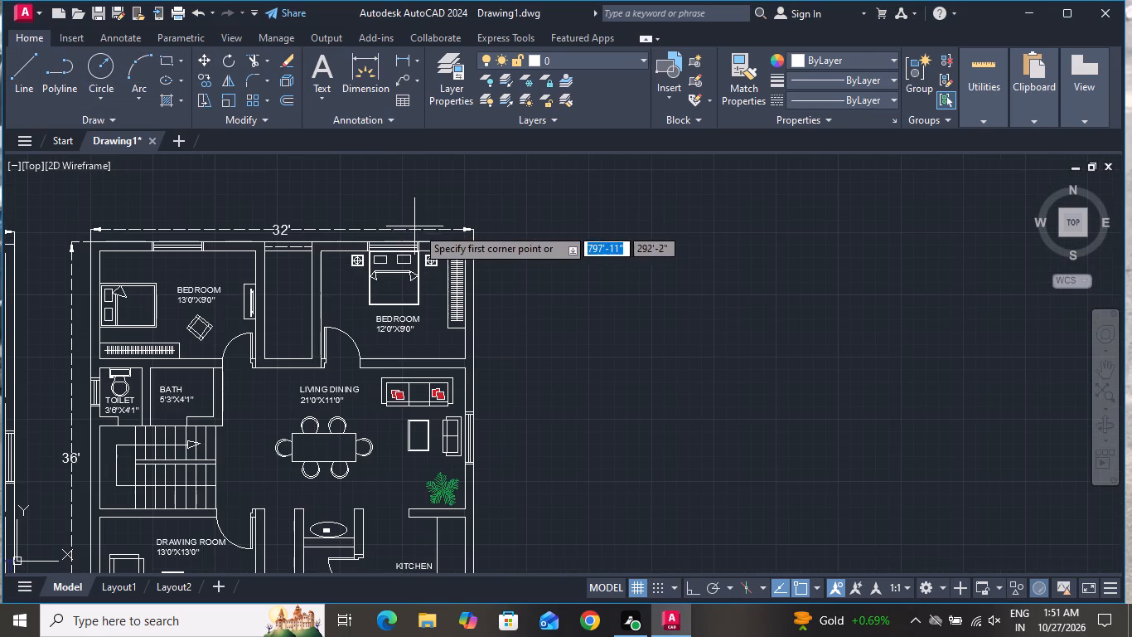
pyautogui.scroll(-1, 438, 252)
pyautogui.scroll(-1, 439, 345)
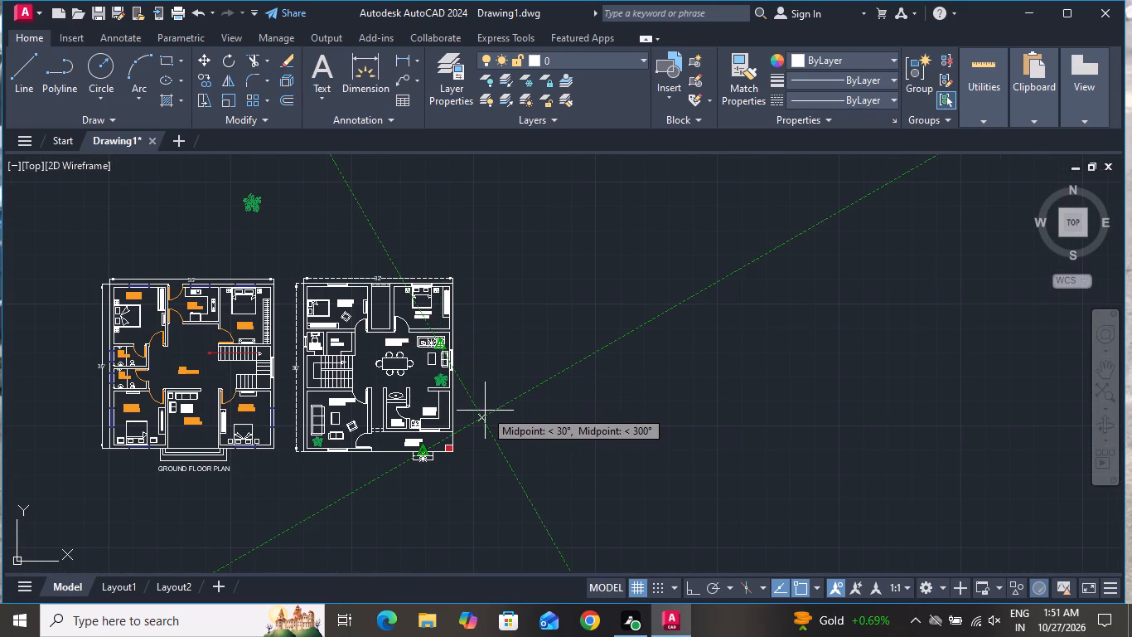
pyautogui.scroll(-1, 510, 406)
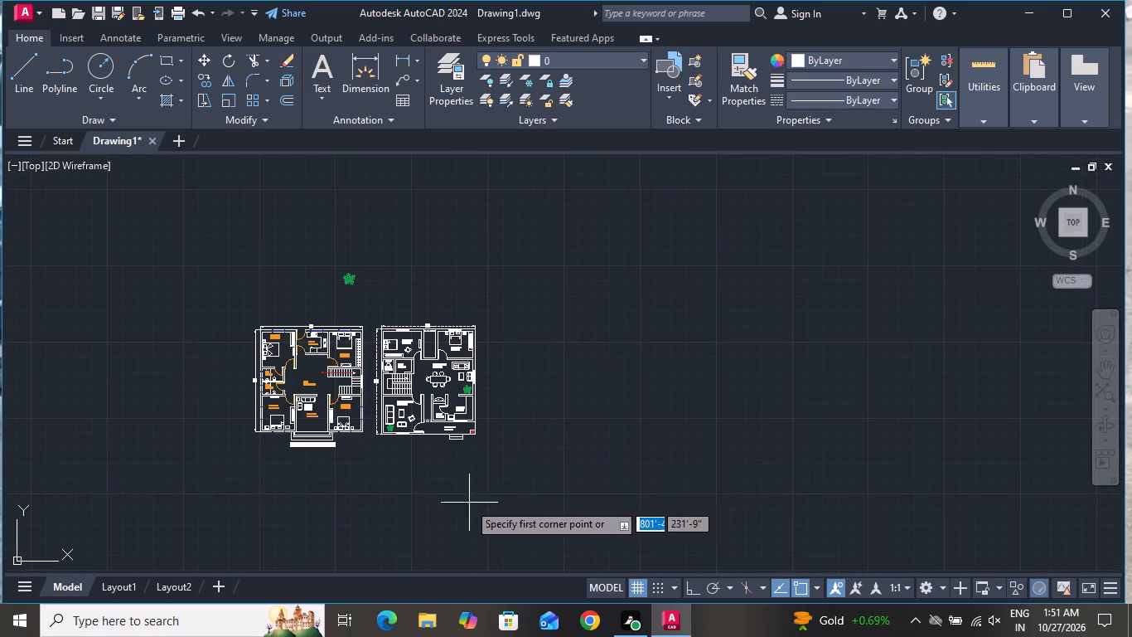
pyautogui.scroll(2, 423, 434)
pyautogui.scroll(3, 481, 233)
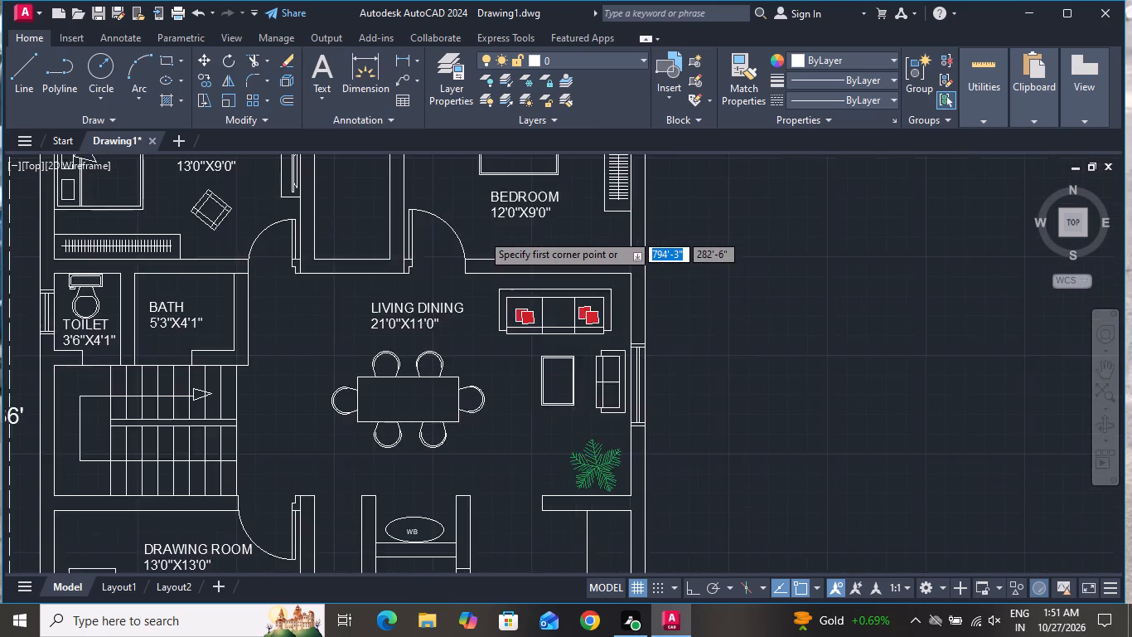
pyautogui.scroll(3, 492, 224)
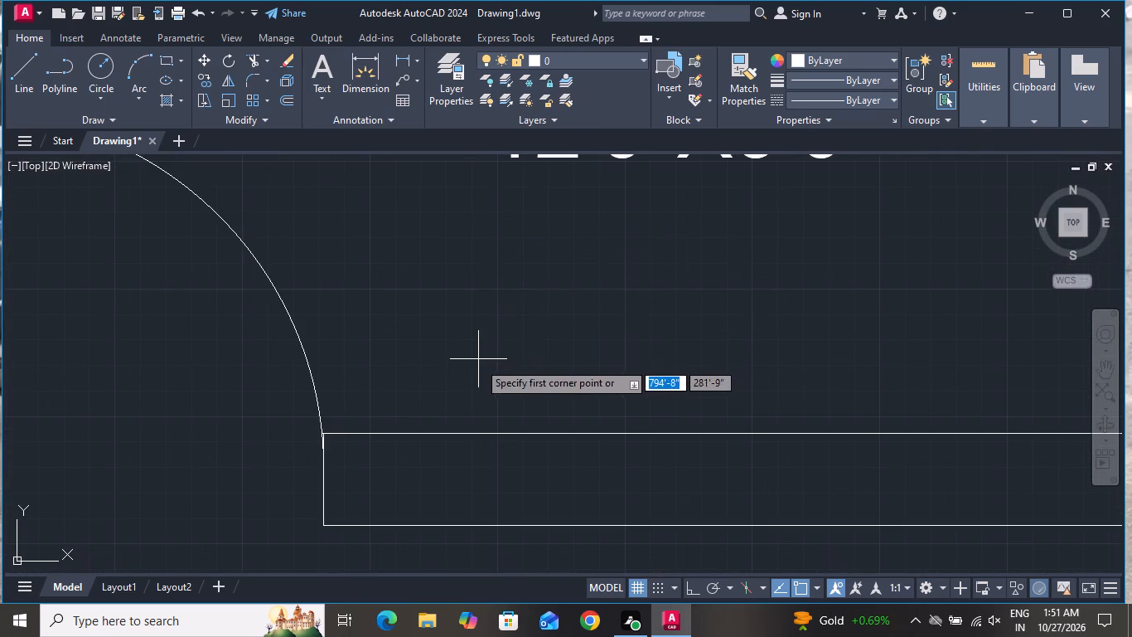
pyautogui.scroll(-2, 473, 435)
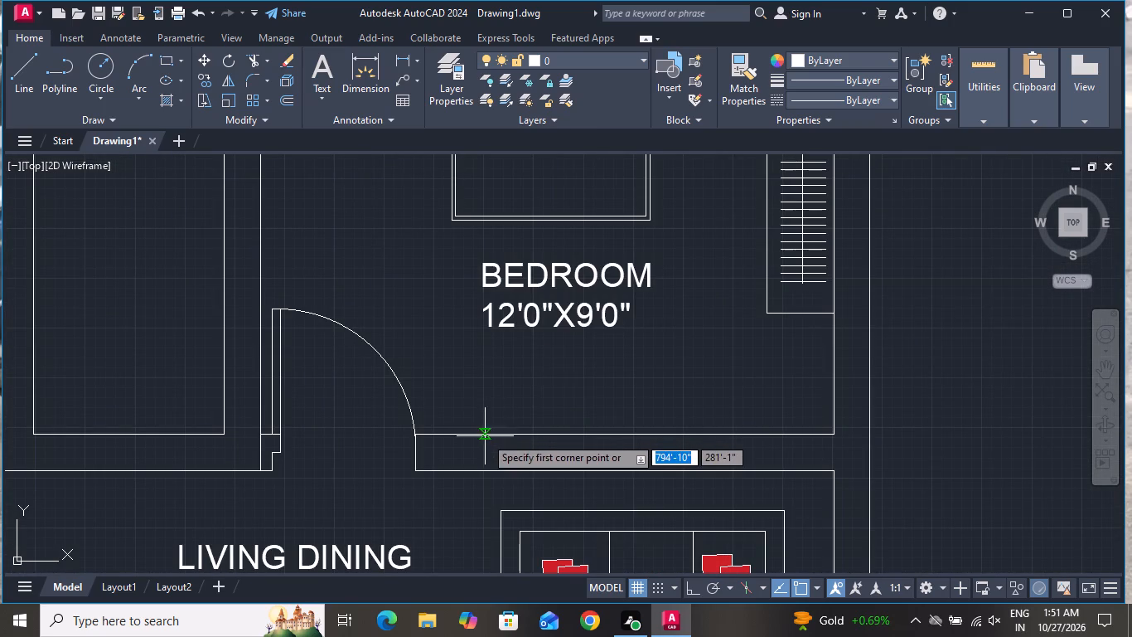
pyautogui.click(485, 436)
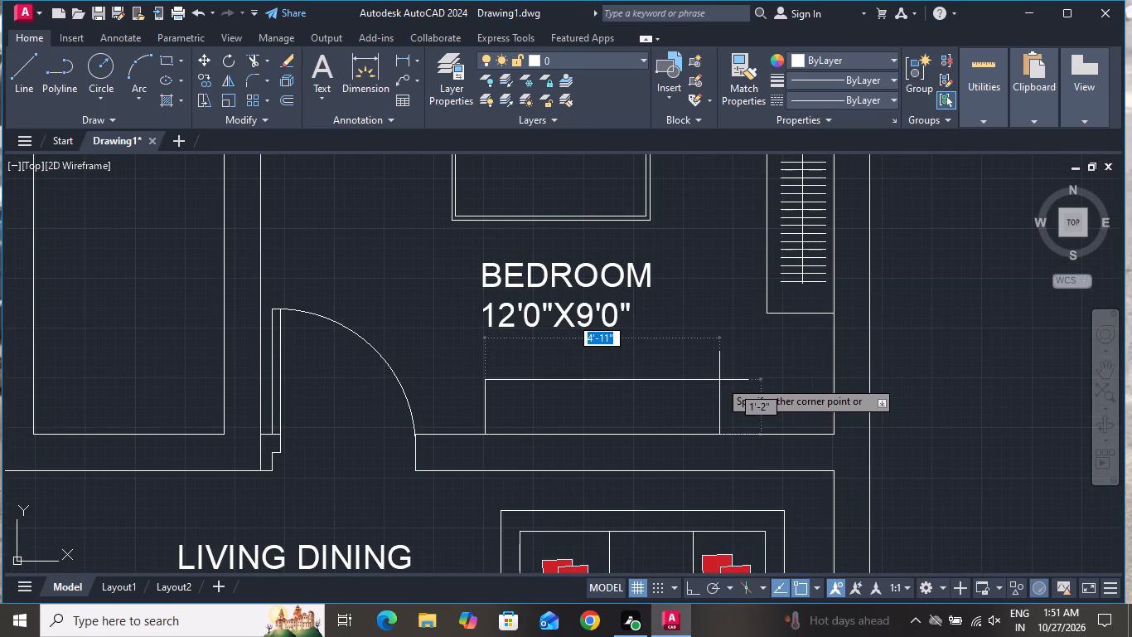
pyautogui.click(617, 402)
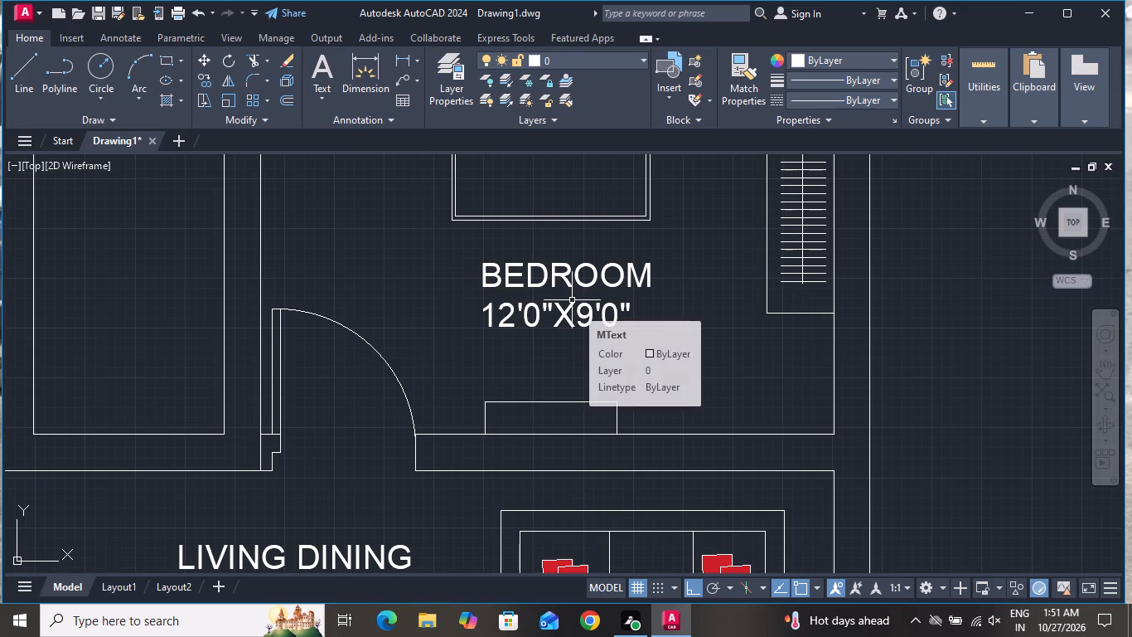
# Draw a long, thin horizontal rectangle inside the new cabinet rectangle on the bedroom's lower wall.
pyautogui.click(166, 56)
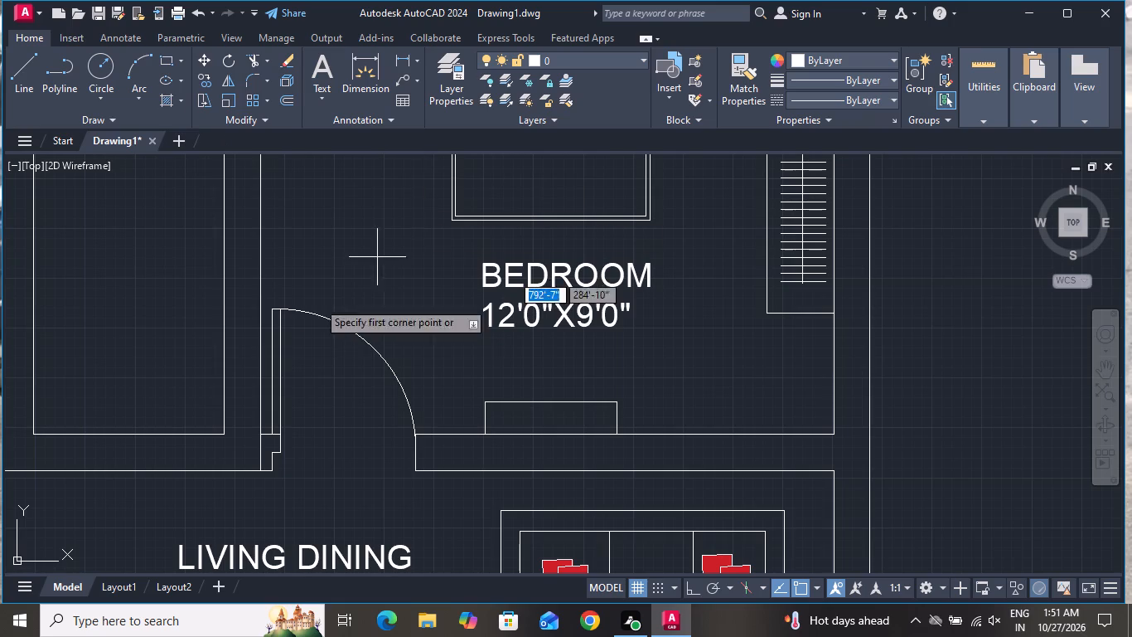
pyautogui.scroll(2, 552, 432)
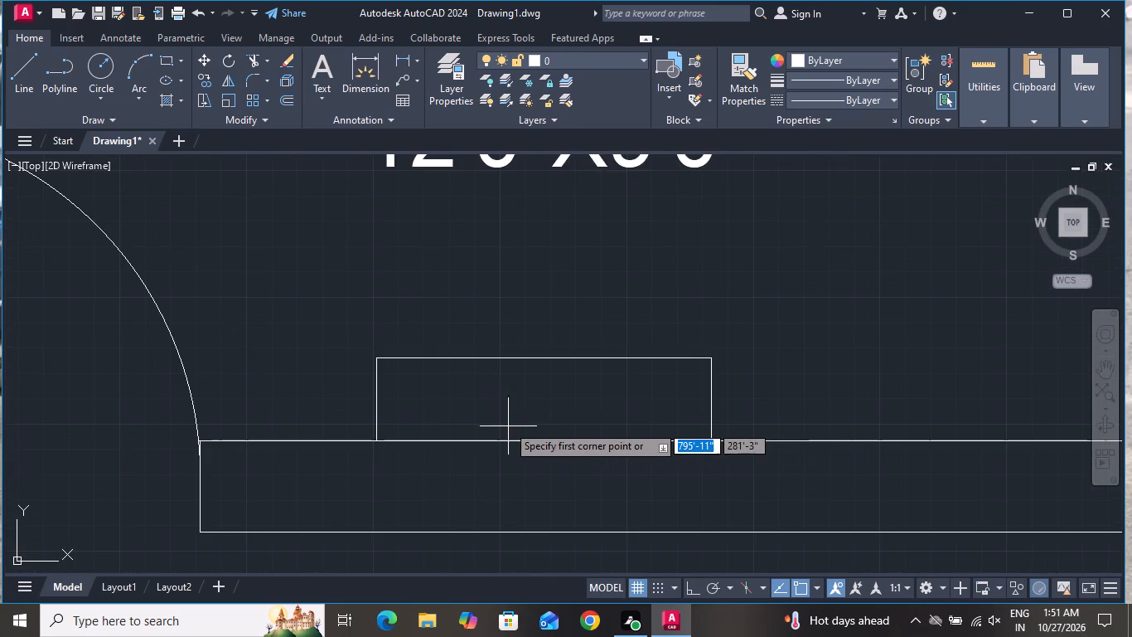
pyautogui.scroll(2, 501, 423)
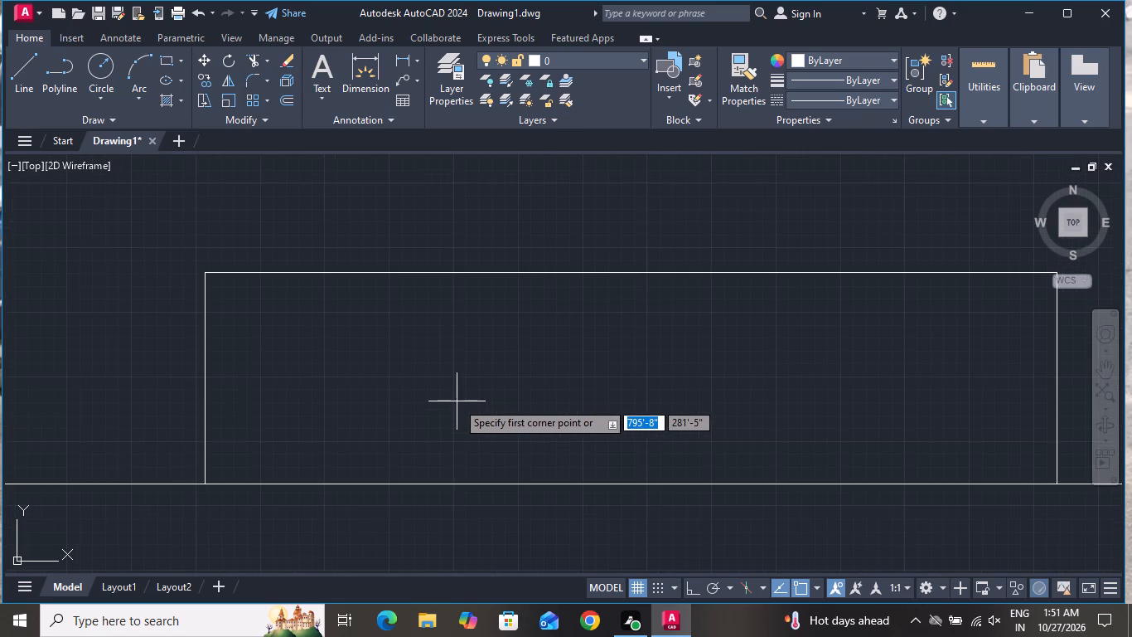
pyautogui.scroll(-2, 425, 392)
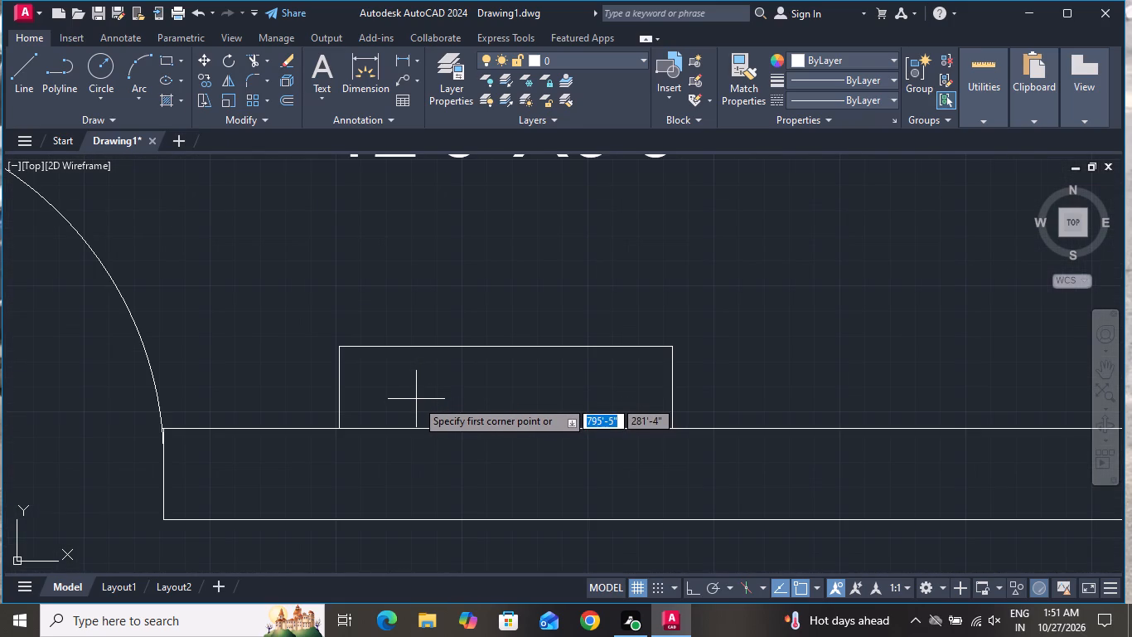
pyautogui.scroll(1, 416, 400)
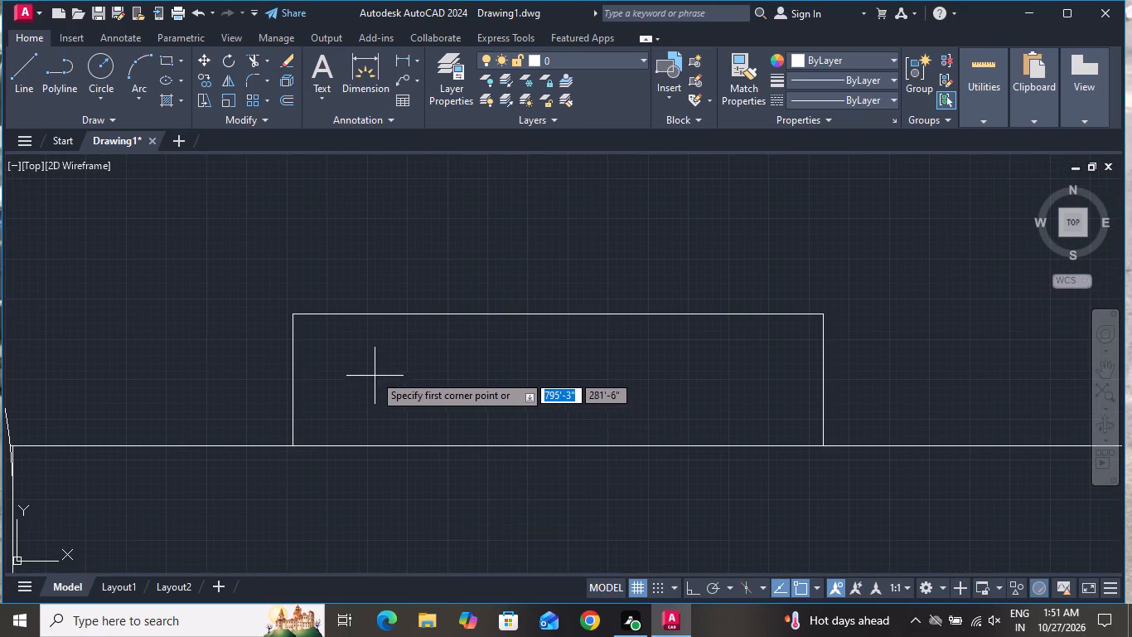
pyautogui.click(365, 364)
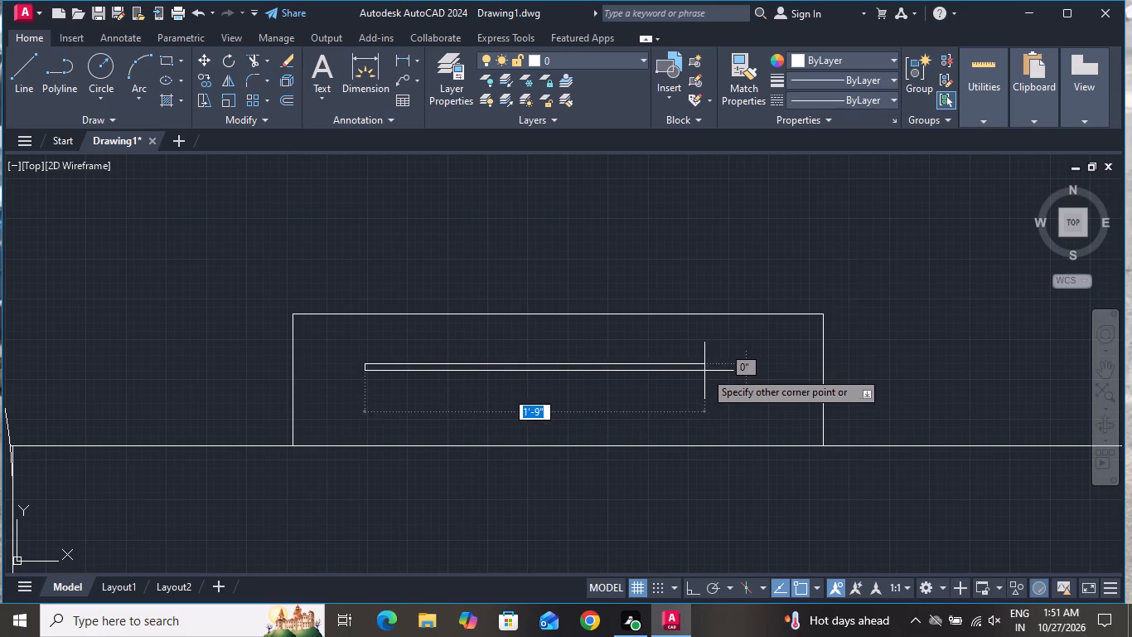
pyautogui.click(765, 376)
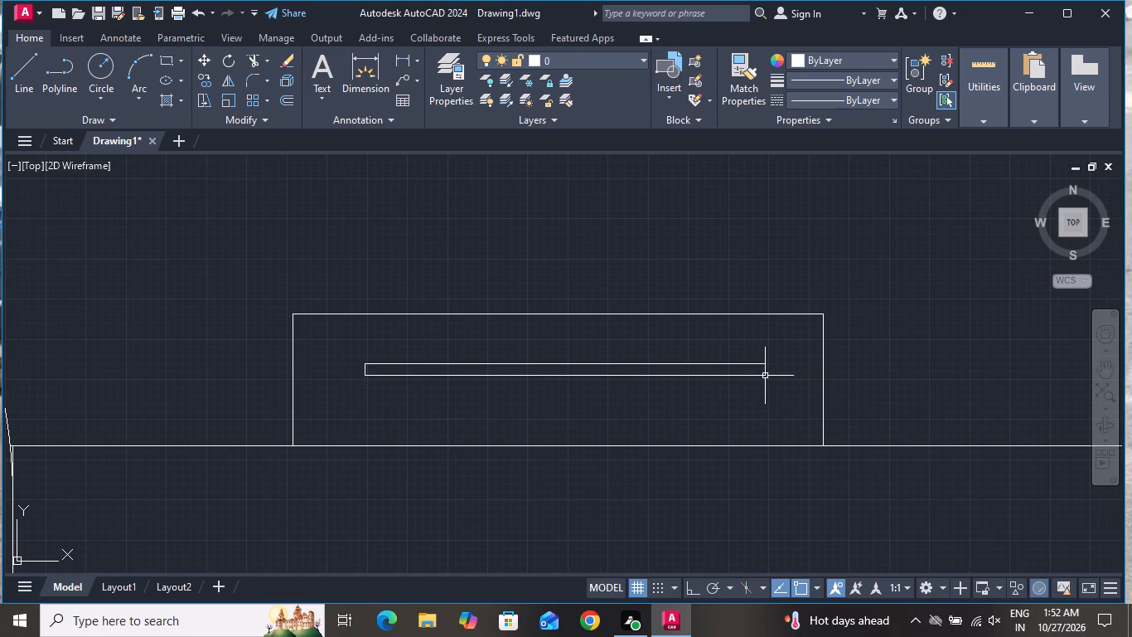
# Draw a three-segment line below the thin rectangle, with a slanted side at each end and a horizontal base, forming a shallow trapezoid.
pyautogui.click(27, 76)
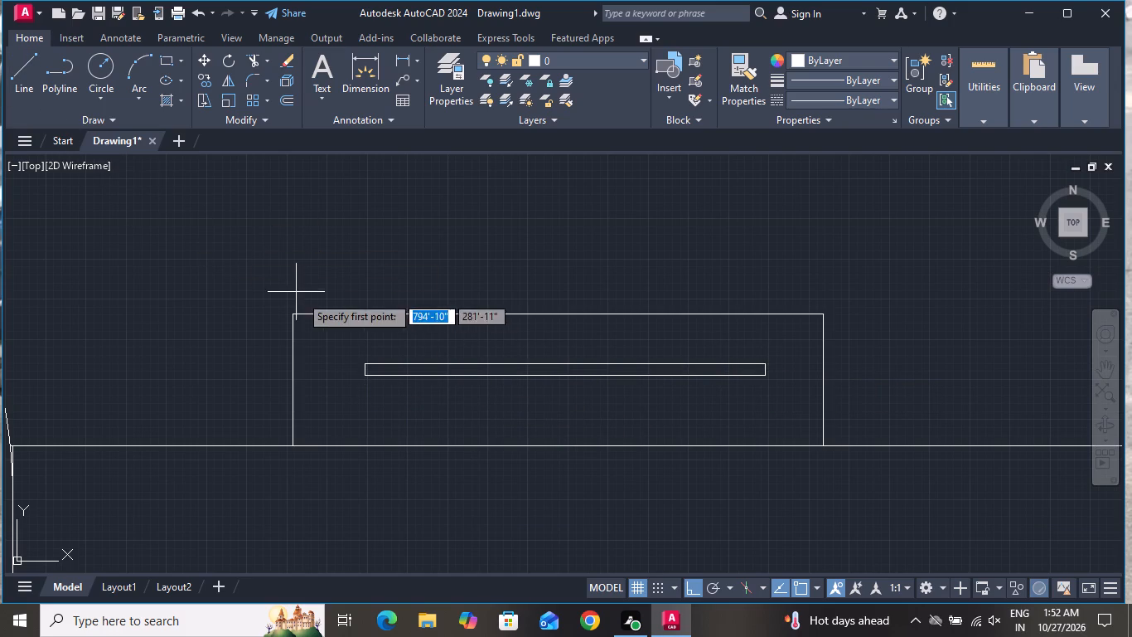
pyautogui.scroll(1, 315, 330)
pyautogui.scroll(1, 499, 377)
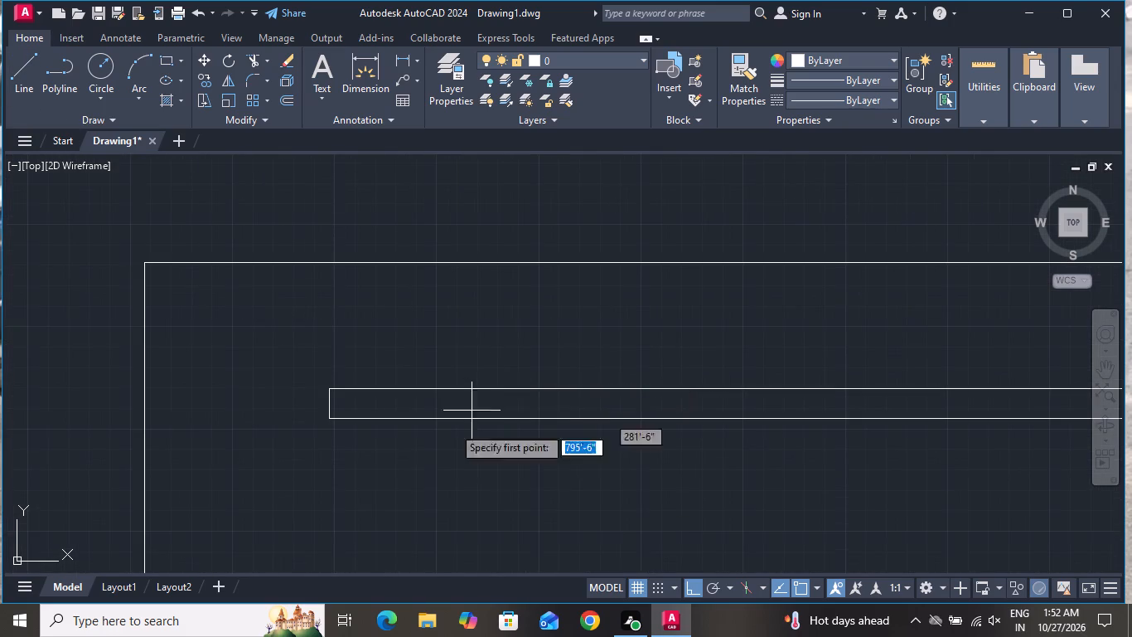
pyautogui.click(419, 420)
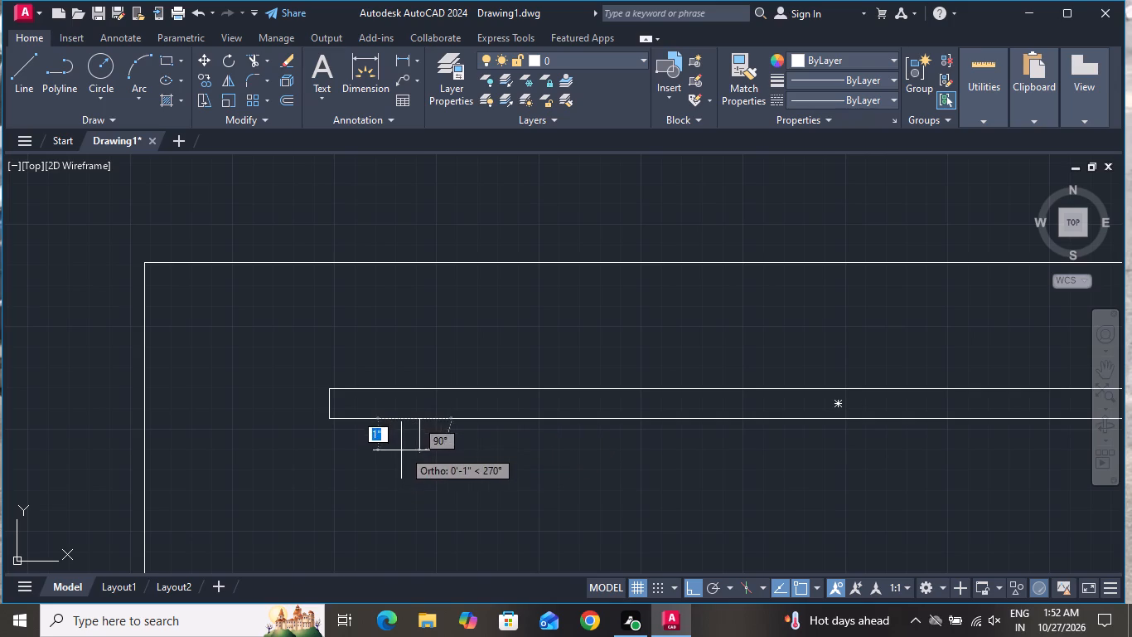
pyautogui.moveTo(699, 578); pyautogui.dragTo(691, 578)
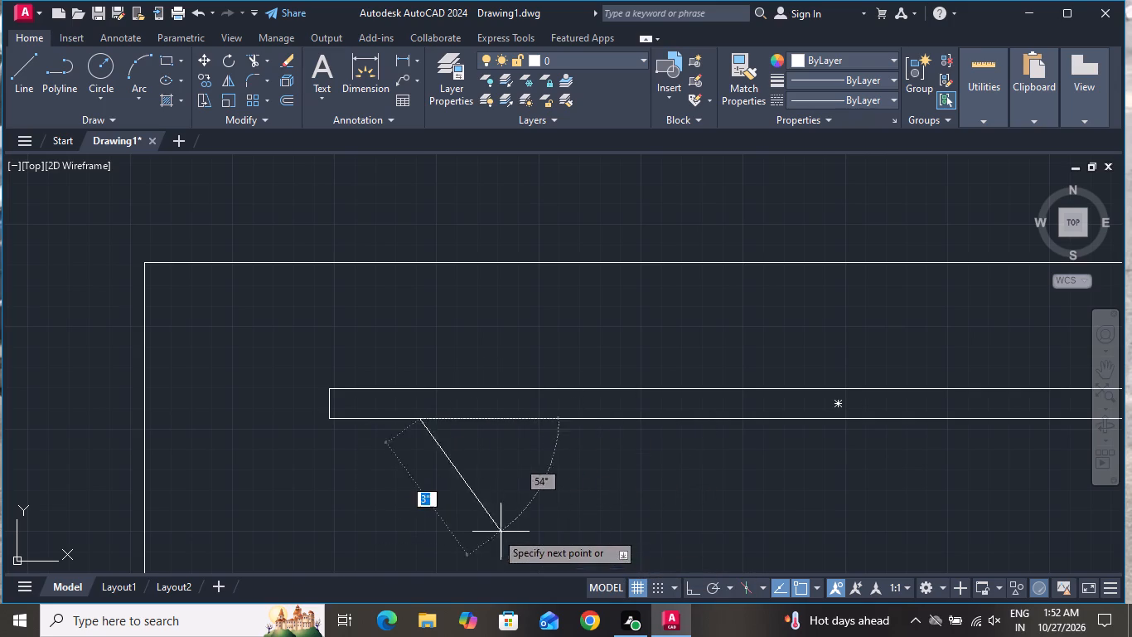
pyautogui.scroll(2, 415, 534)
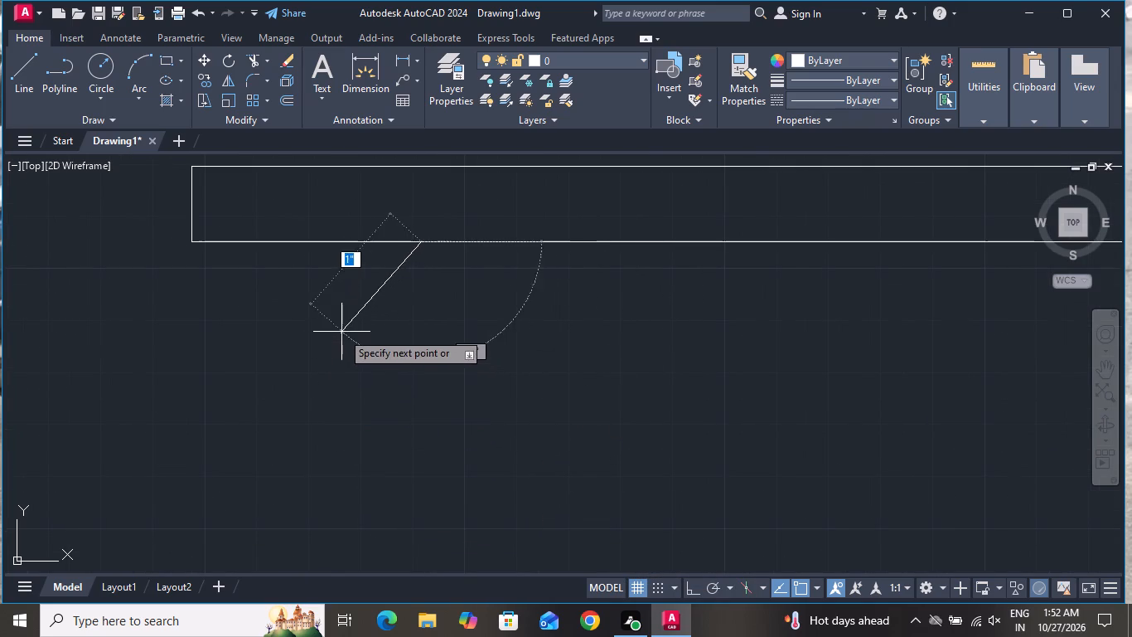
pyautogui.click(333, 319)
pyautogui.scroll(-2, 145, 426)
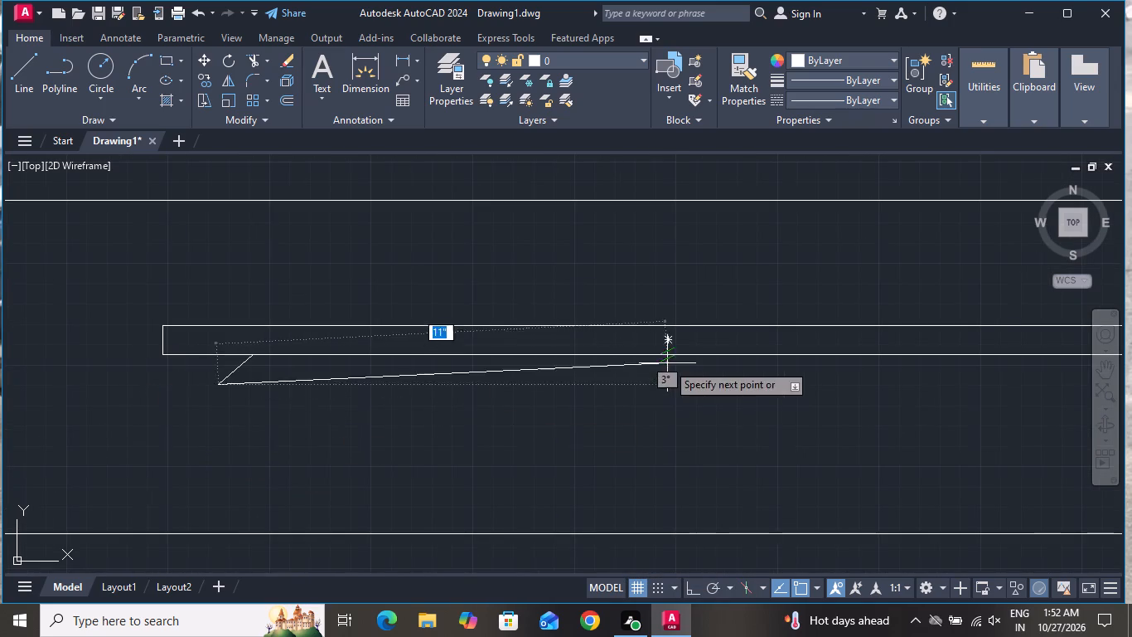
pyautogui.scroll(-2, 667, 363)
pyautogui.click(693, 586)
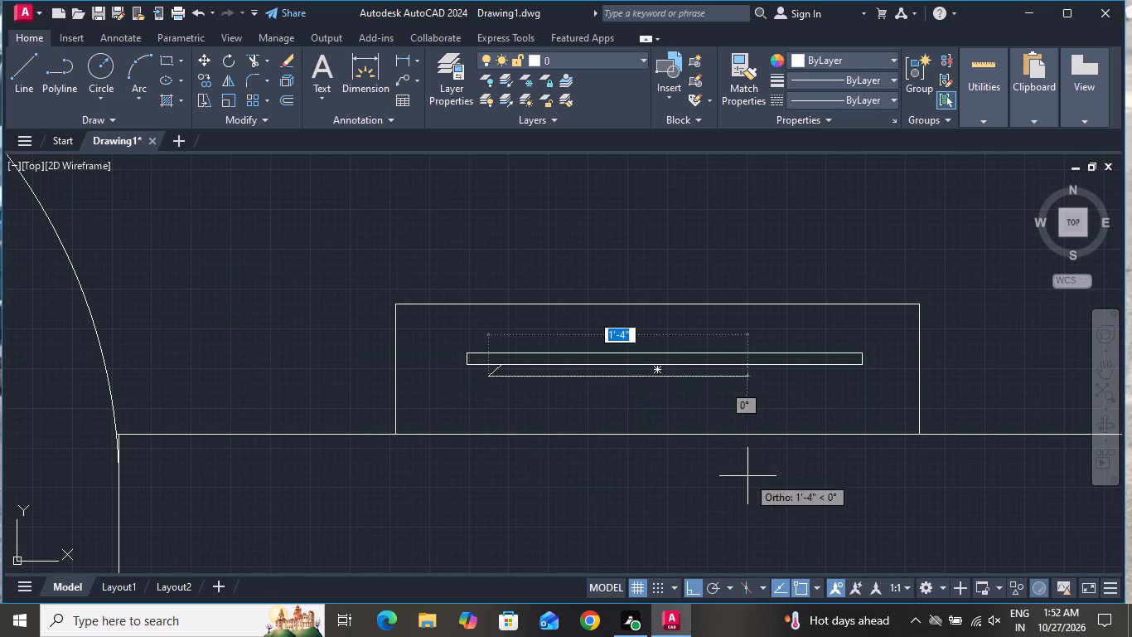
pyautogui.scroll(4, 836, 368)
pyautogui.click(878, 406)
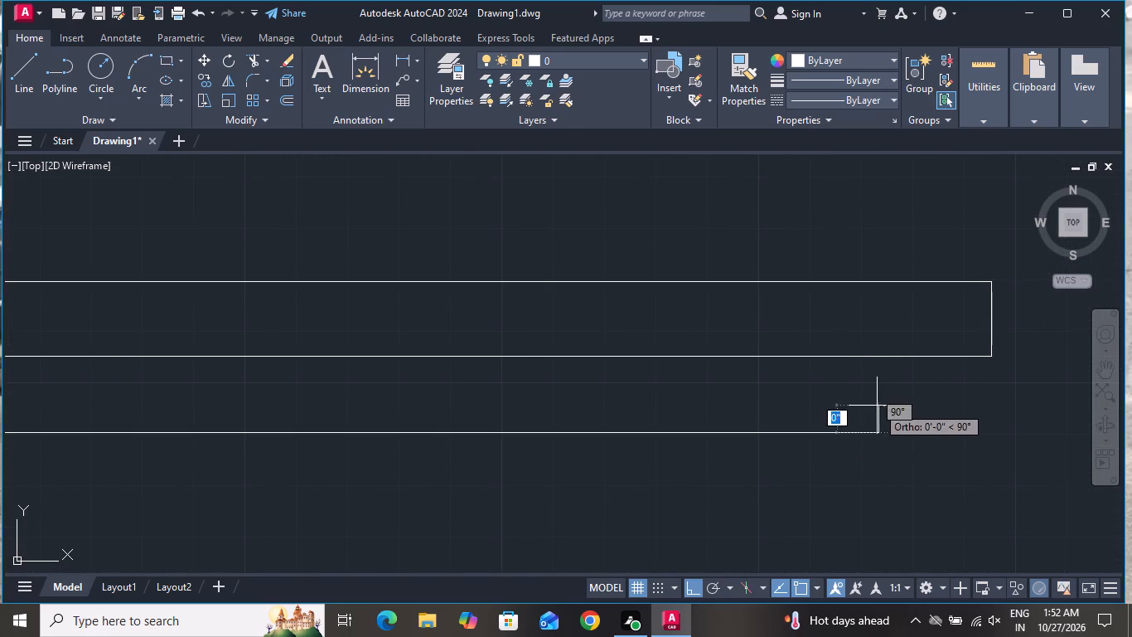
pyautogui.click(793, 359)
pyautogui.moveTo(793, 359); pyautogui.dragTo(784, 365, button='right')
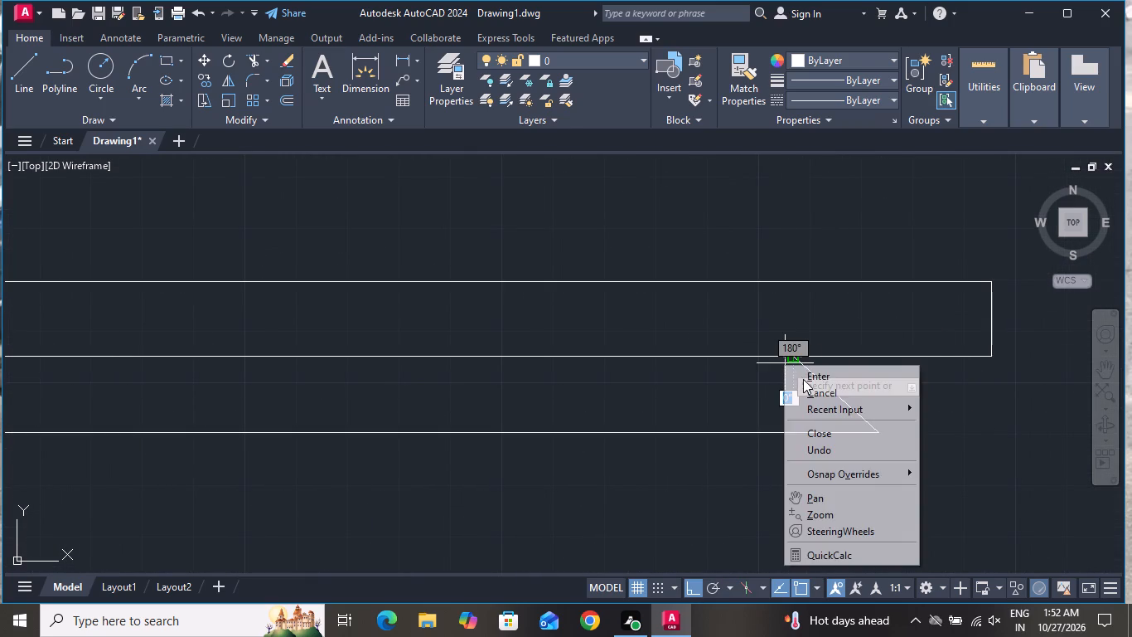
pyautogui.click(803, 379)
# Move the thin rectangle and its trapezoid outline together straight down, closer to the wall line inside the cabinet.
pyautogui.scroll(-3, 776, 393)
pyautogui.click(845, 351)
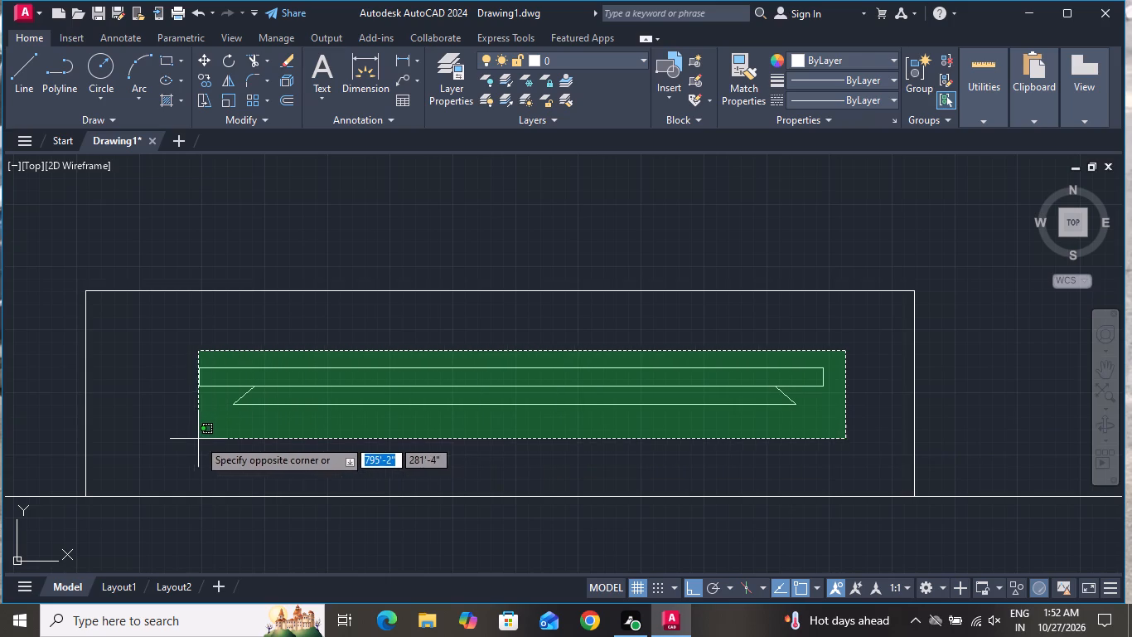
pyautogui.click(170, 439)
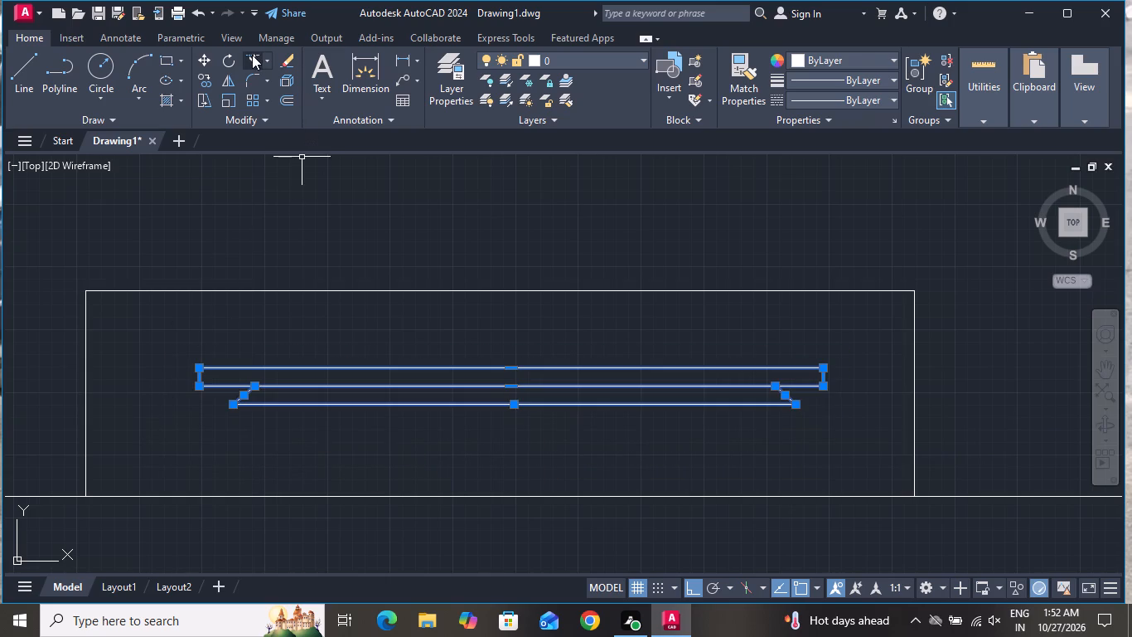
pyautogui.click(211, 60)
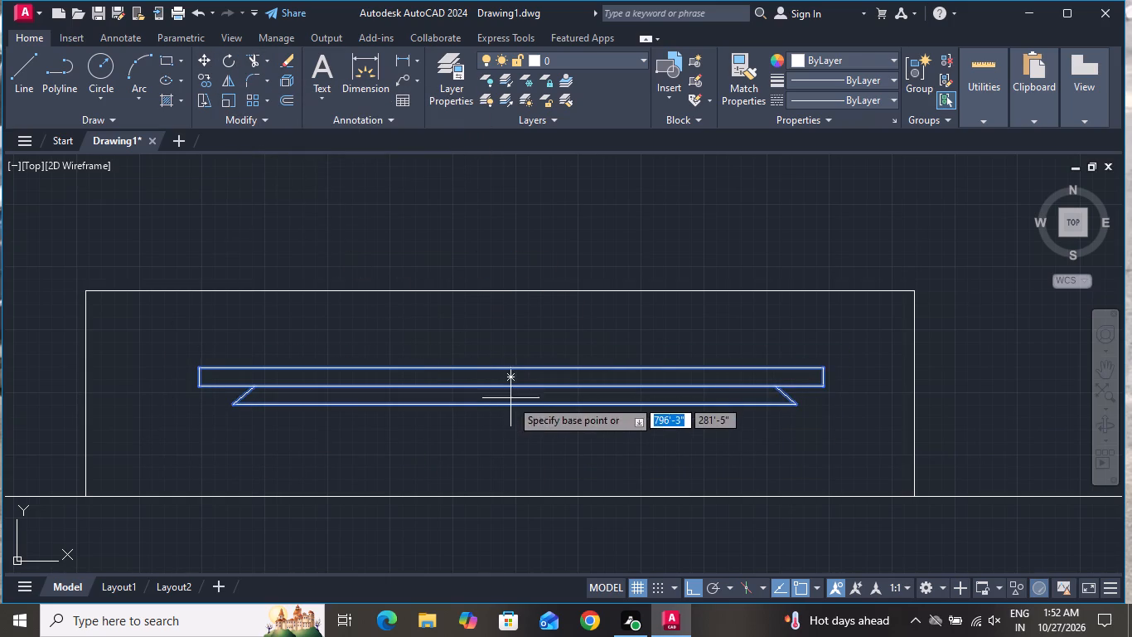
pyautogui.click(520, 407)
pyautogui.click(518, 453)
# Draw a small circle inside the cabinet rectangle near its upper-left corner.
pyautogui.scroll(-1, 513, 345)
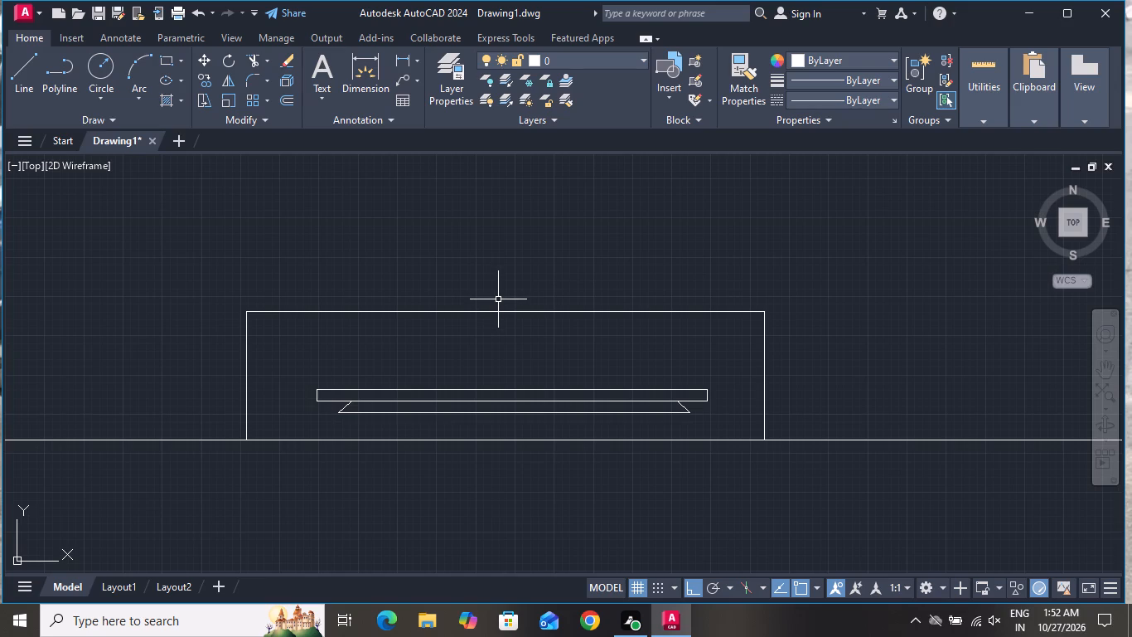
pyautogui.click(103, 67)
pyautogui.scroll(1, 299, 343)
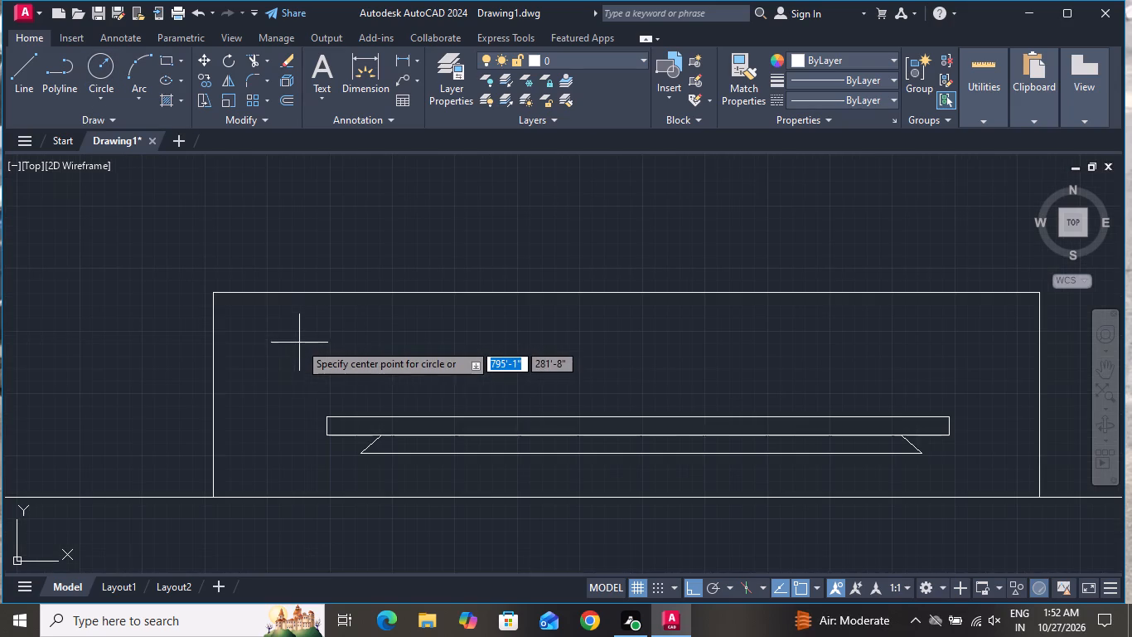
pyautogui.click(273, 356)
pyautogui.click(277, 388)
# Copy the small circle horizontally about 2'-3" to the cabinet's opposite upper corner, and end the Copy command.
pyautogui.click(278, 383)
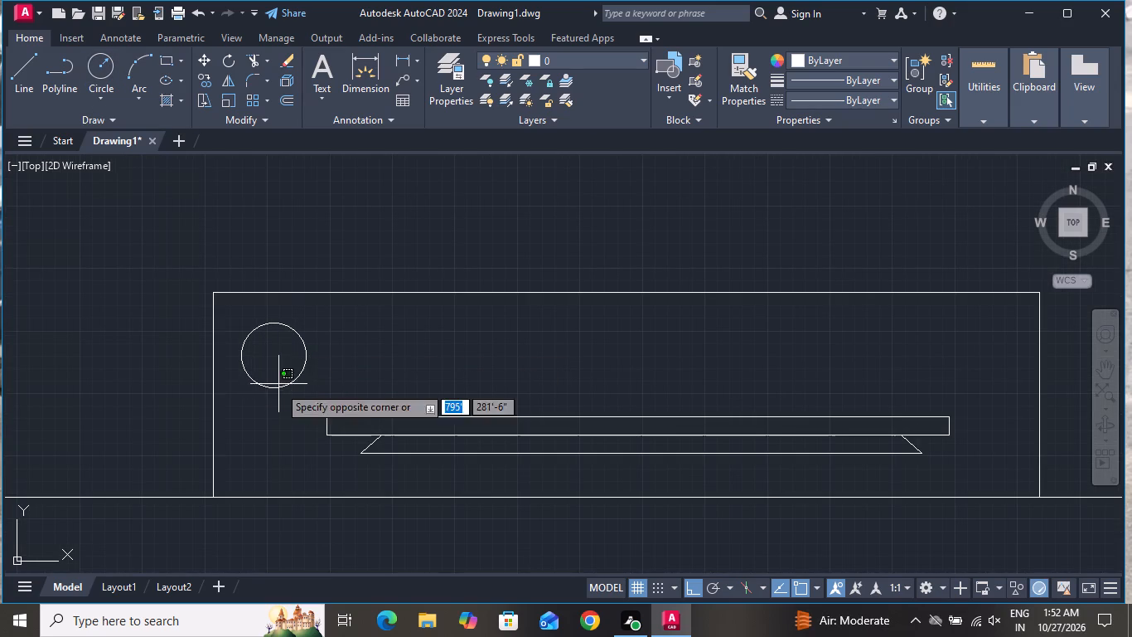
pyautogui.click(278, 393)
pyautogui.click(204, 81)
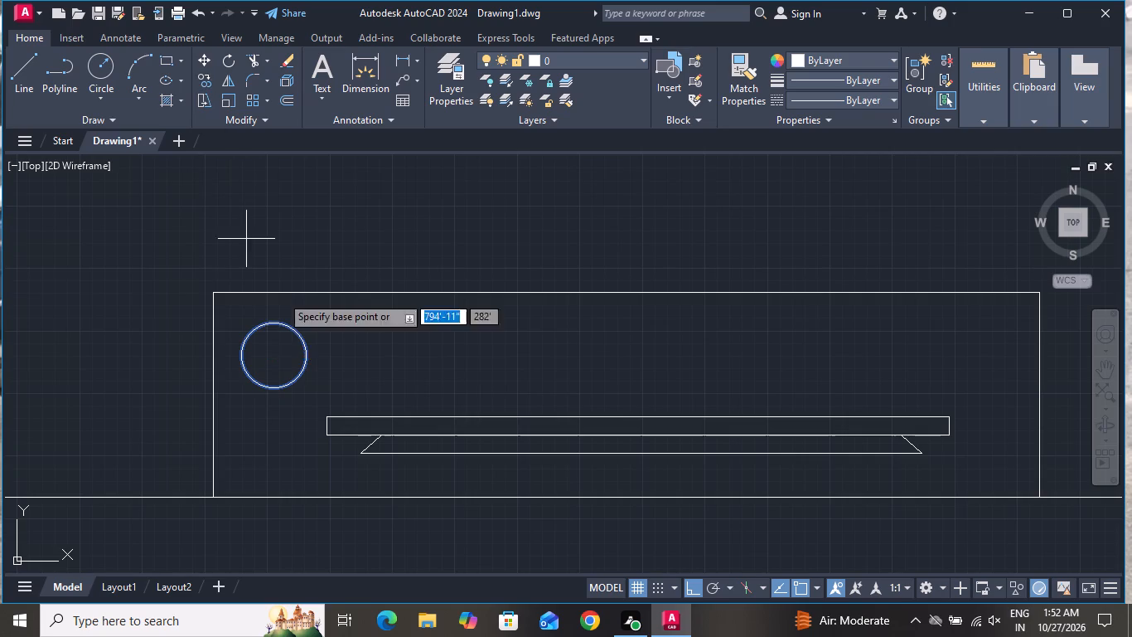
pyautogui.click(285, 359)
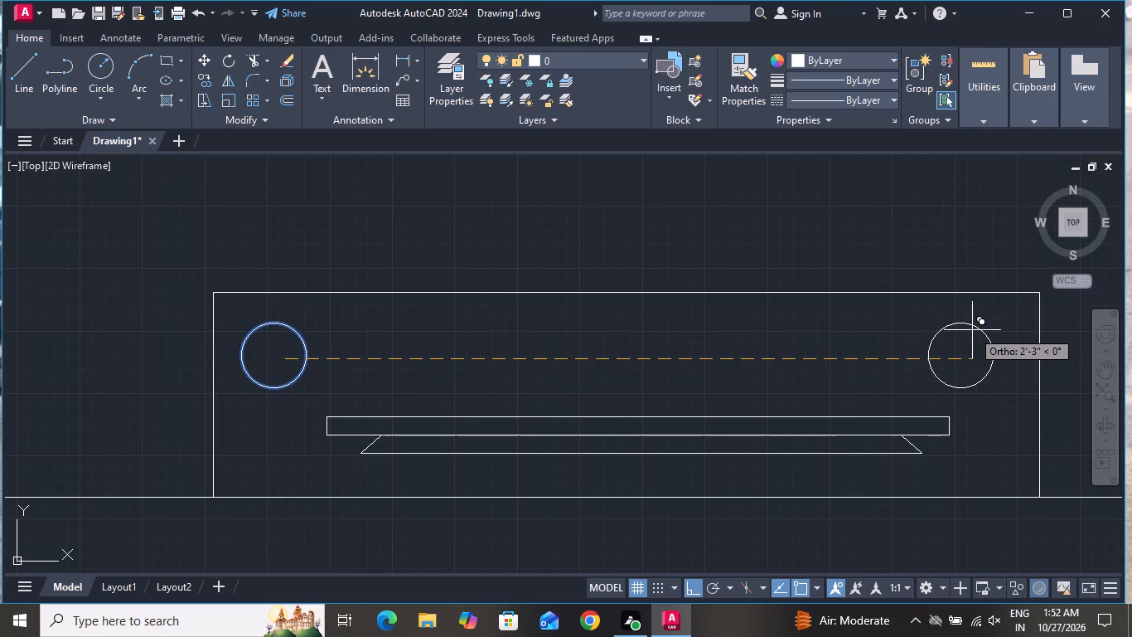
pyautogui.click(983, 330)
pyautogui.rightClick(985, 331)
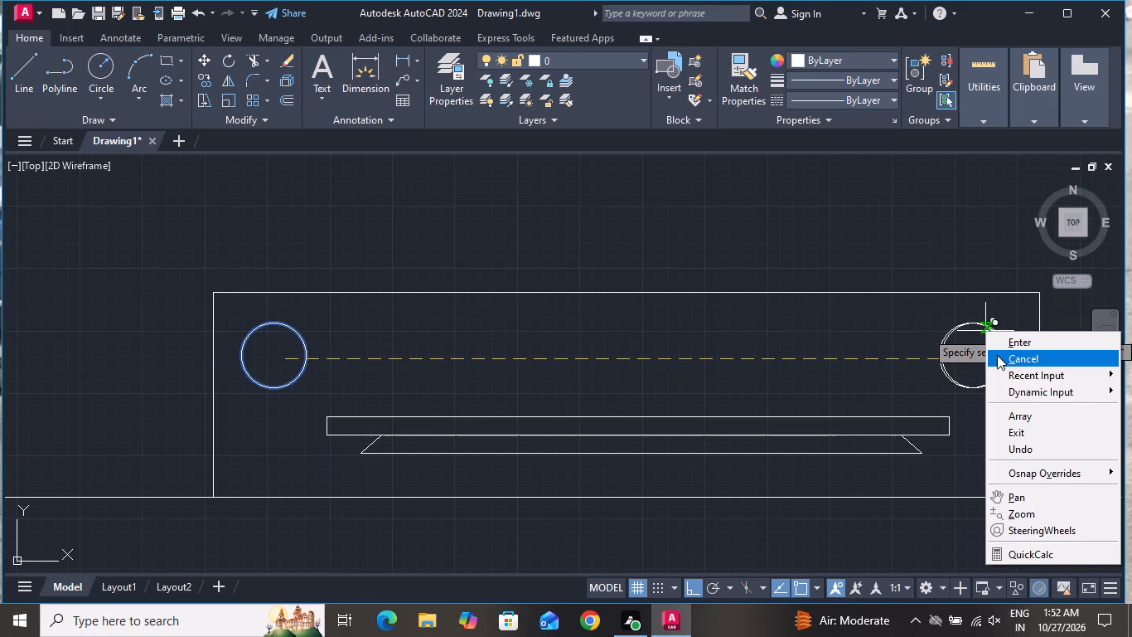
pyautogui.click(1000, 364)
pyautogui.scroll(-1, 811, 342)
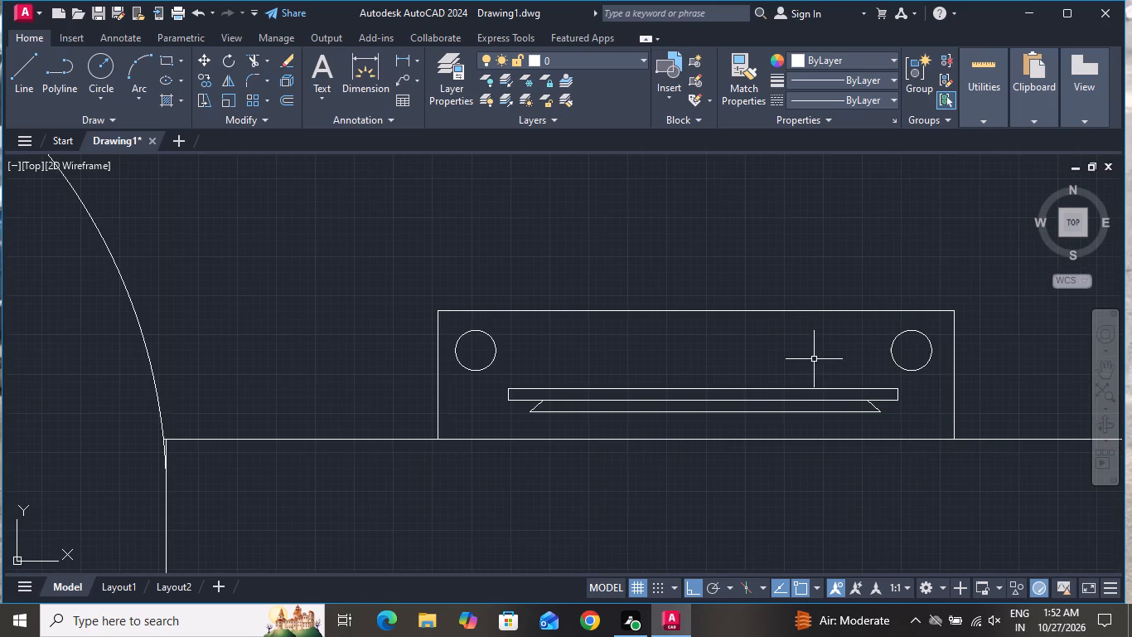
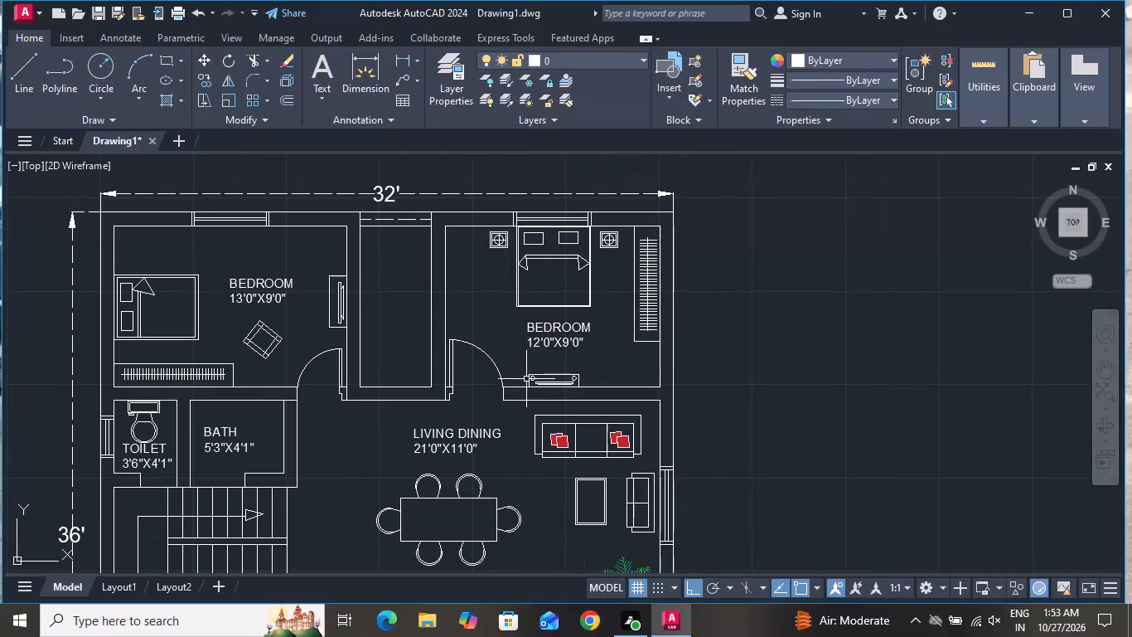
# Draw a chair rectangle about 1'-8" by 1'-6" in the 12'0"X9'0" bedroom, between the bed and the inner side wall.
pyautogui.click(170, 60)
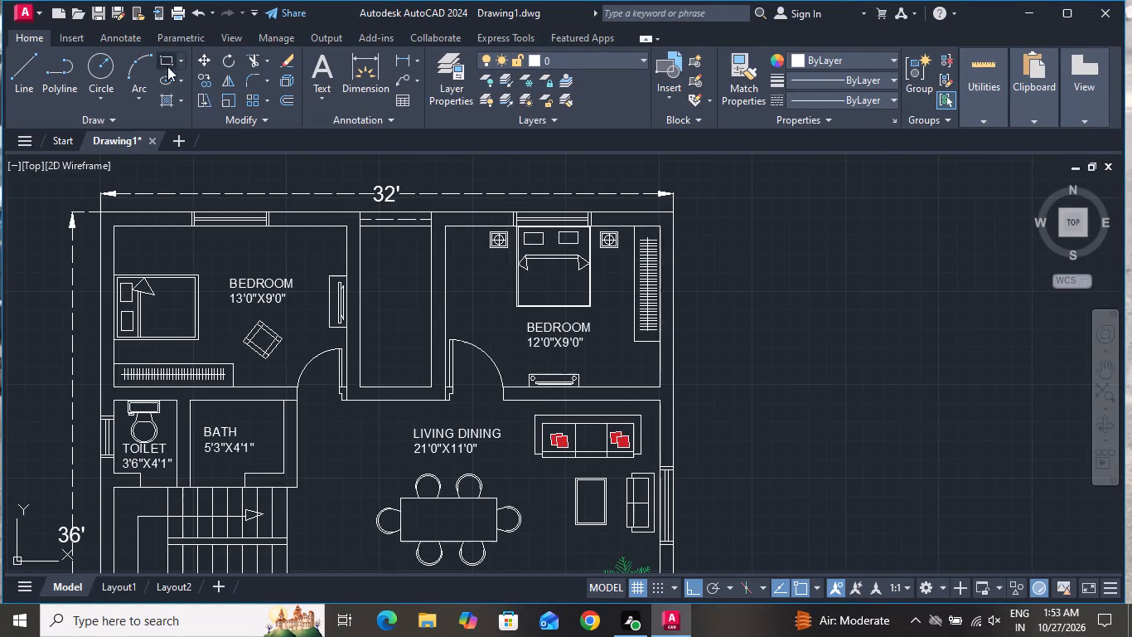
pyautogui.scroll(2, 467, 297)
pyautogui.click(451, 305)
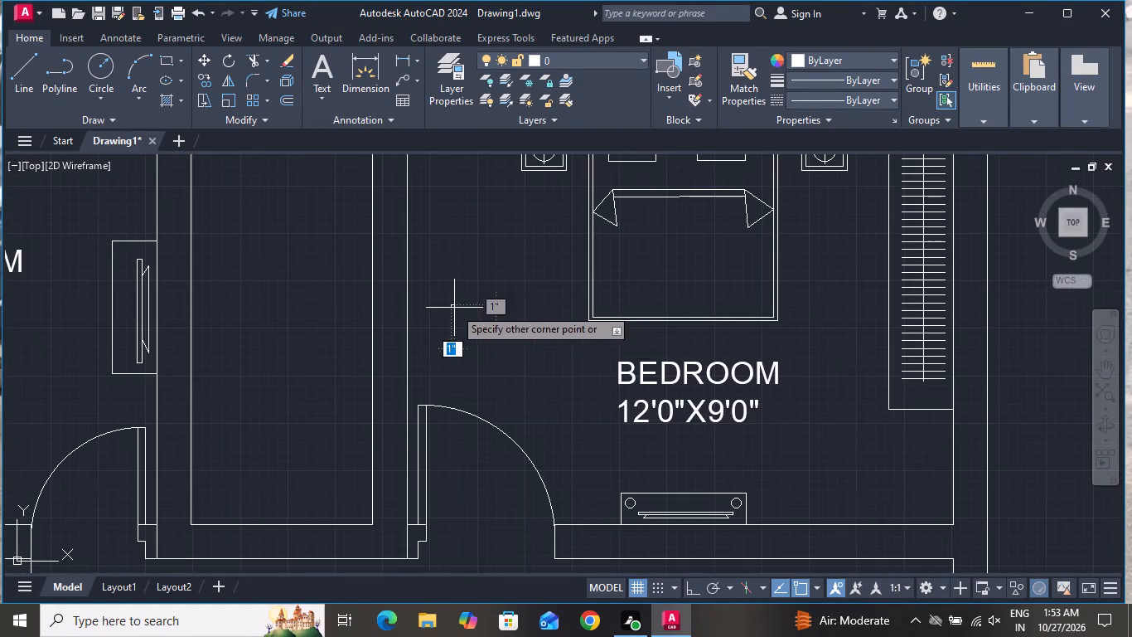
pyautogui.click(527, 372)
# Turn off ortho mode and rotate the chair rectangle counterclockwise by about 29° around a point just above it.
pyautogui.click(554, 309)
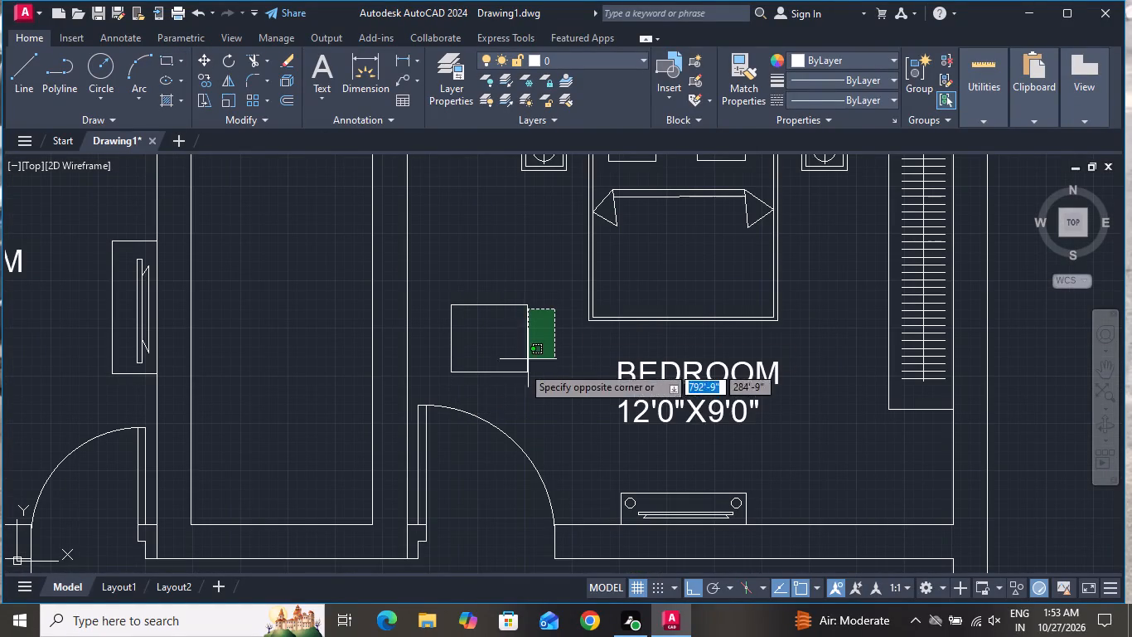
pyautogui.click(469, 362)
pyautogui.click(239, 62)
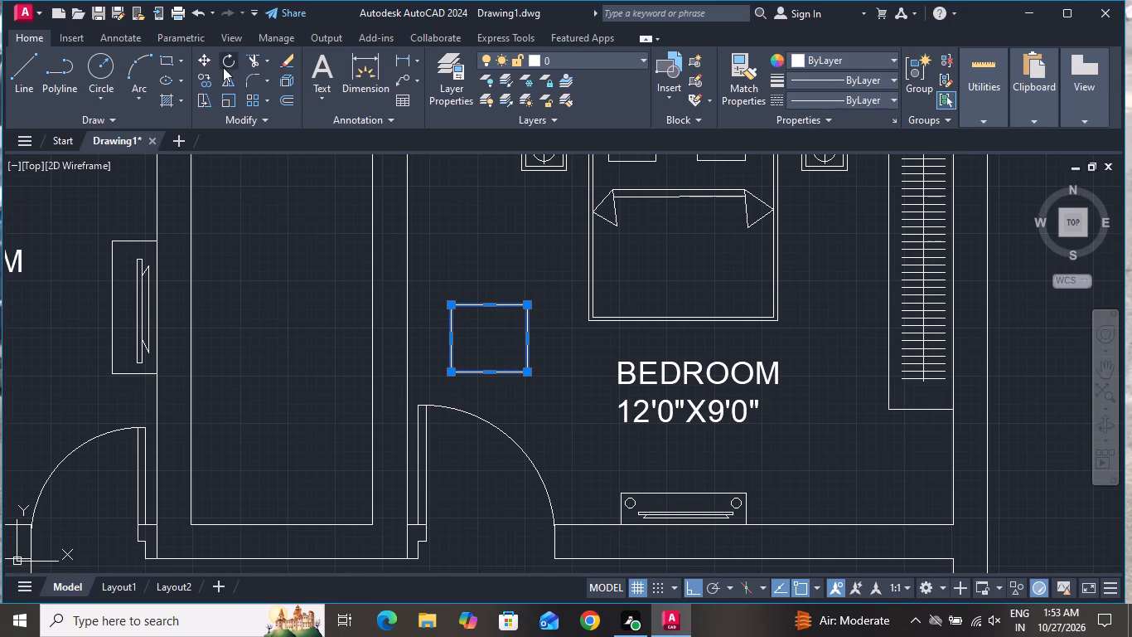
pyautogui.click(225, 66)
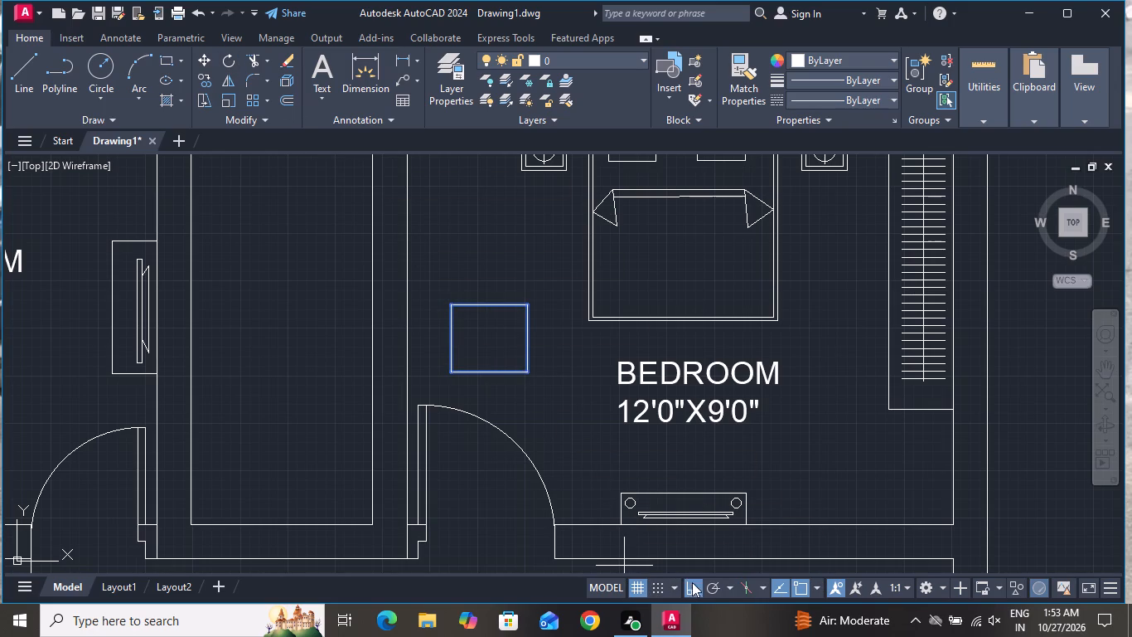
pyautogui.click(693, 583)
pyautogui.click(525, 272)
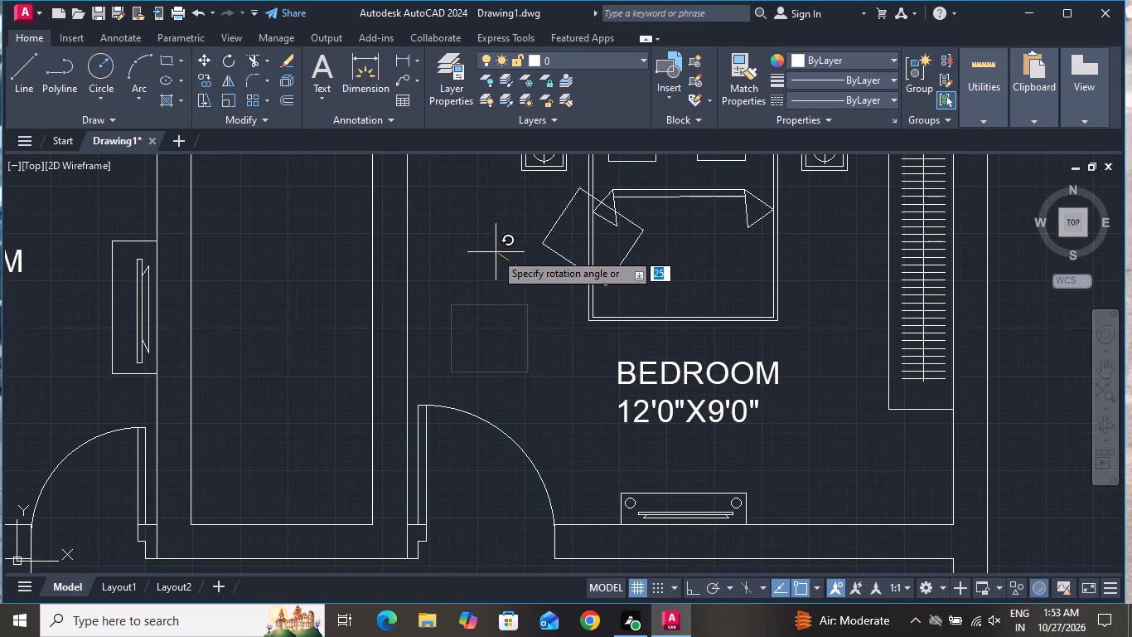
pyautogui.click(533, 268)
# Draw a line across the tilted chair rectangle, parallel to and just inside its left short side.
pyautogui.scroll(1, 589, 374)
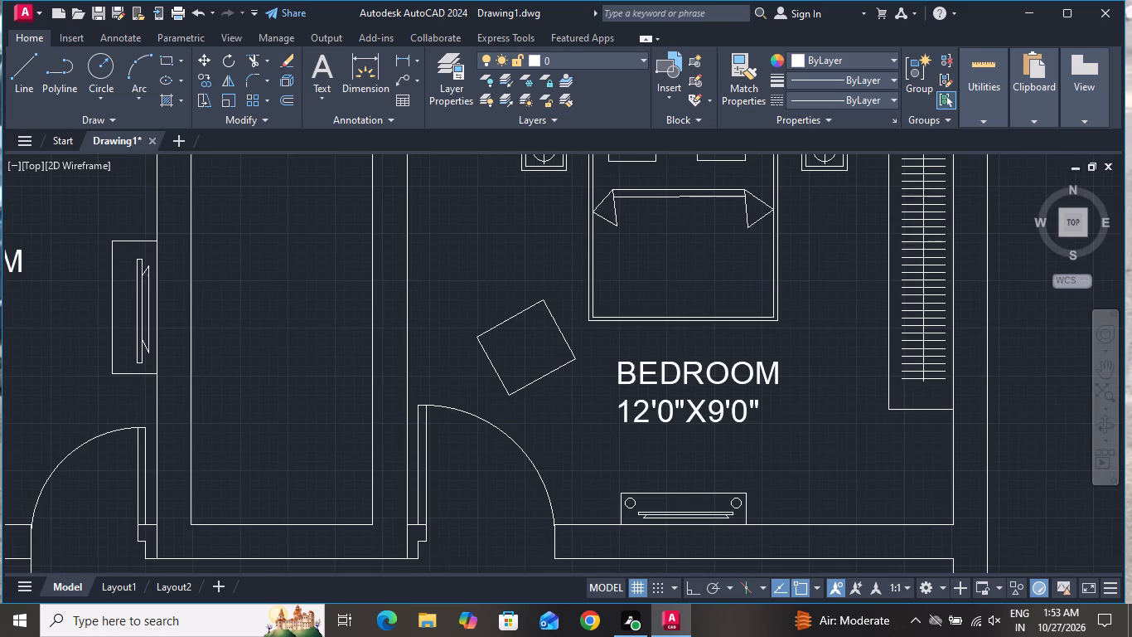
pyautogui.click(22, 64)
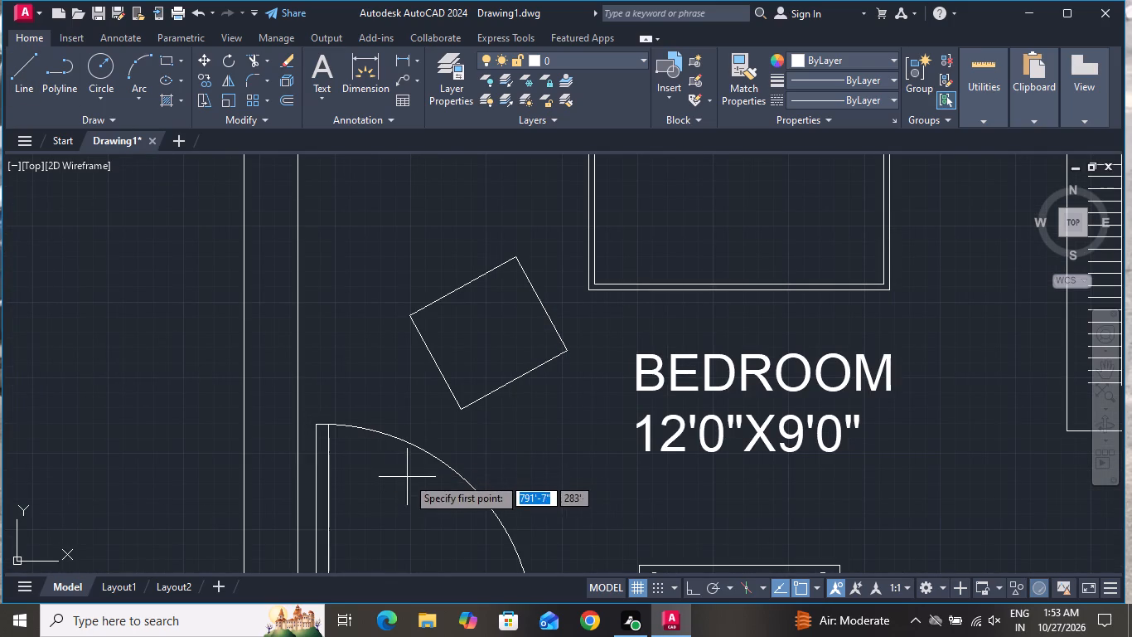
pyautogui.click(426, 306)
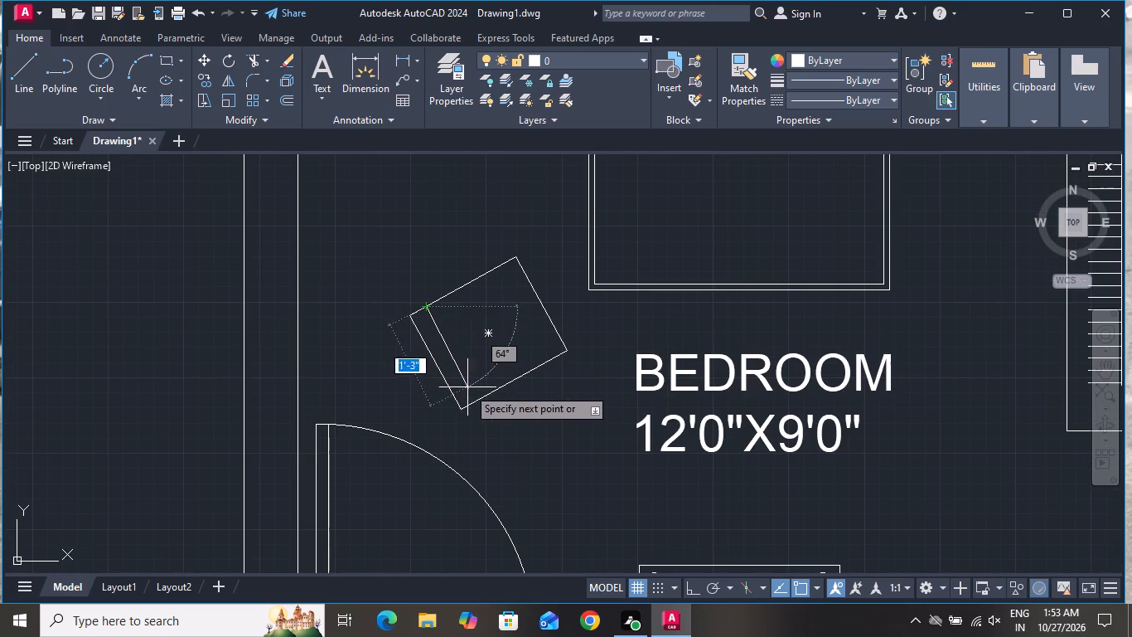
pyautogui.click(481, 396)
pyautogui.rightClick(481, 396)
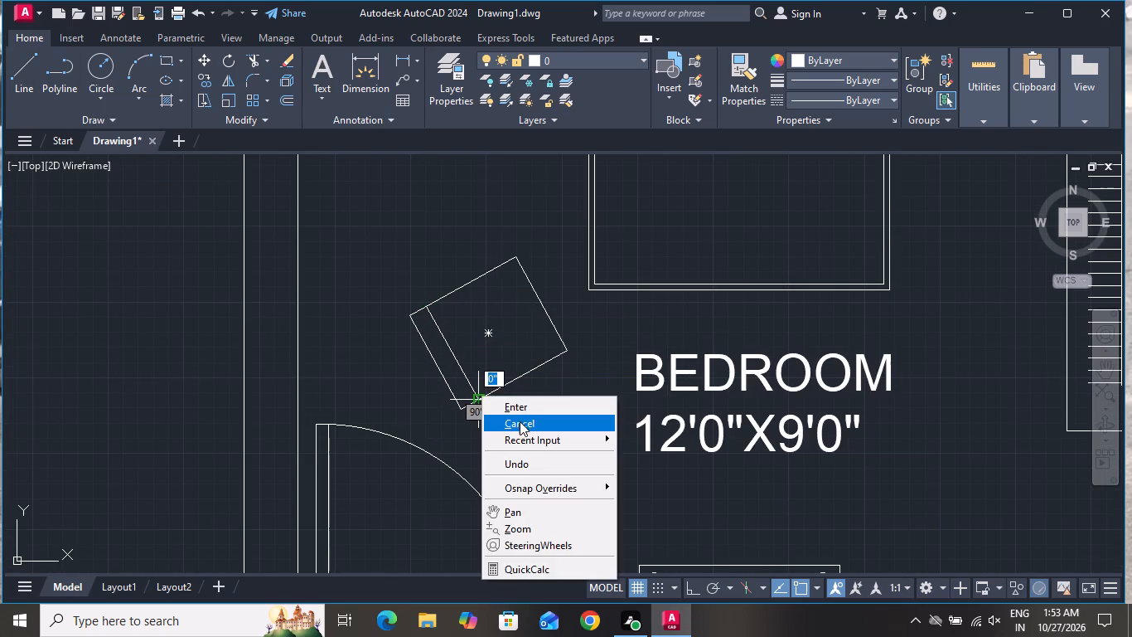
pyautogui.click(521, 421)
# Draw a line about 1'-8" long across the chair, parallel to and just inside its upper long side.
pyautogui.click(24, 80)
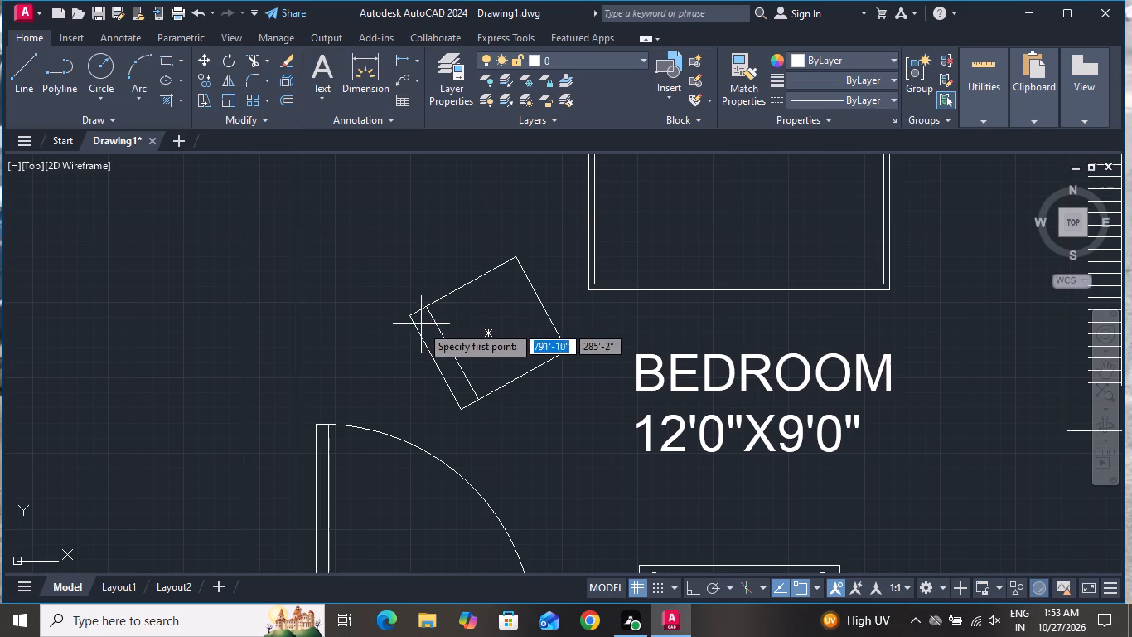
pyautogui.click(418, 328)
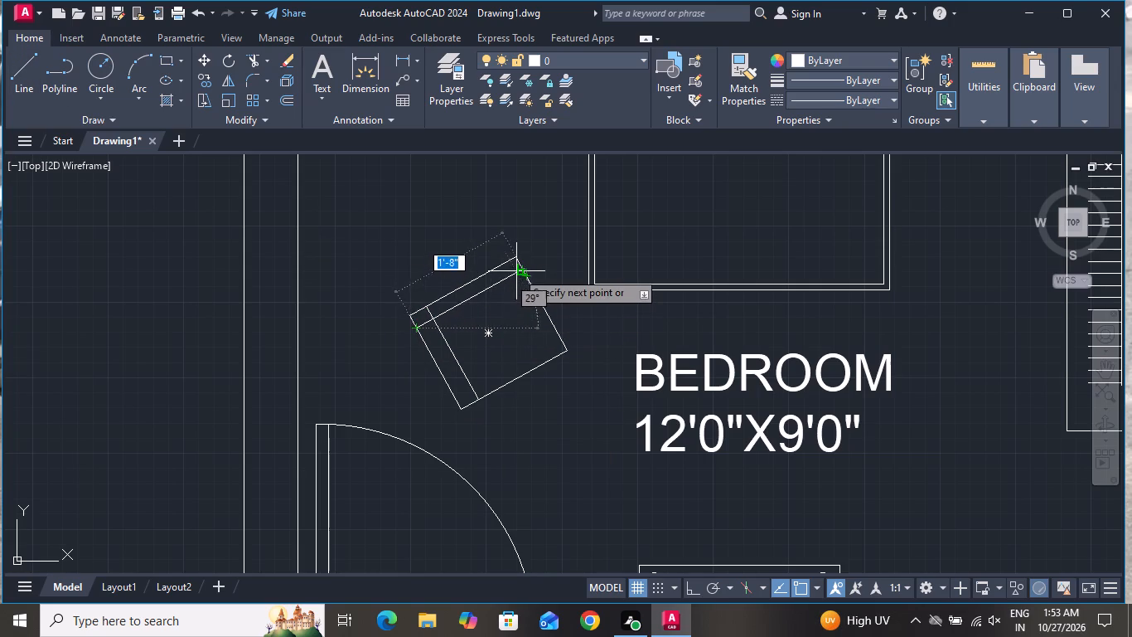
pyautogui.scroll(3, 531, 275)
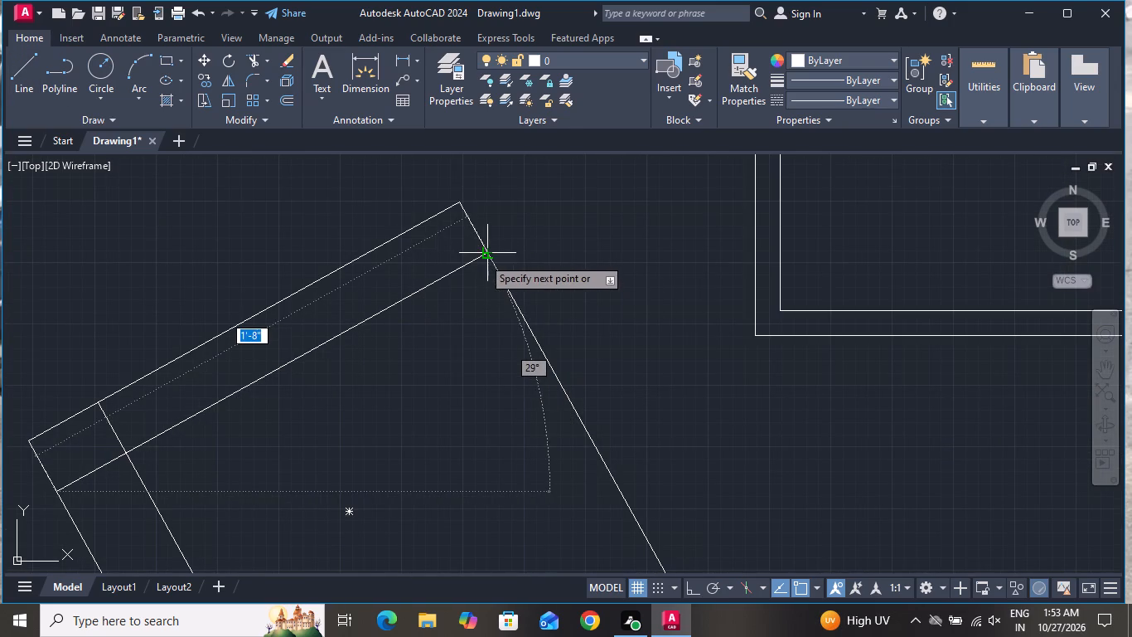
pyautogui.click(482, 255)
pyautogui.rightClick(482, 255)
pyautogui.click(510, 273)
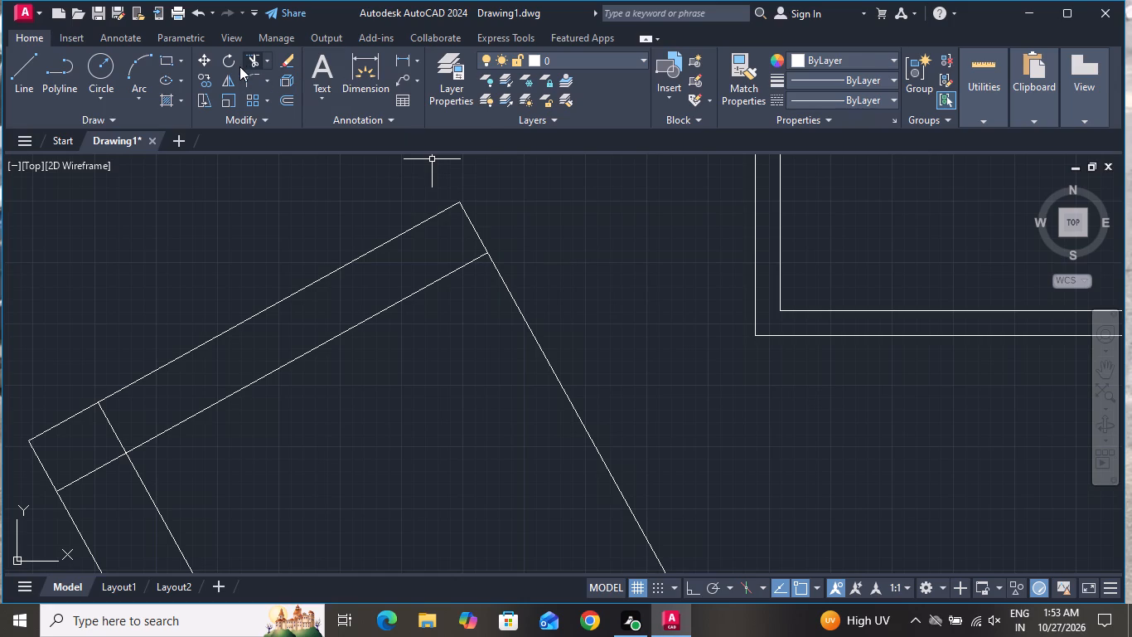
# Draw a line about 1'-6" long across the chair, parallel to and just inside its right short side.
pyautogui.click(18, 62)
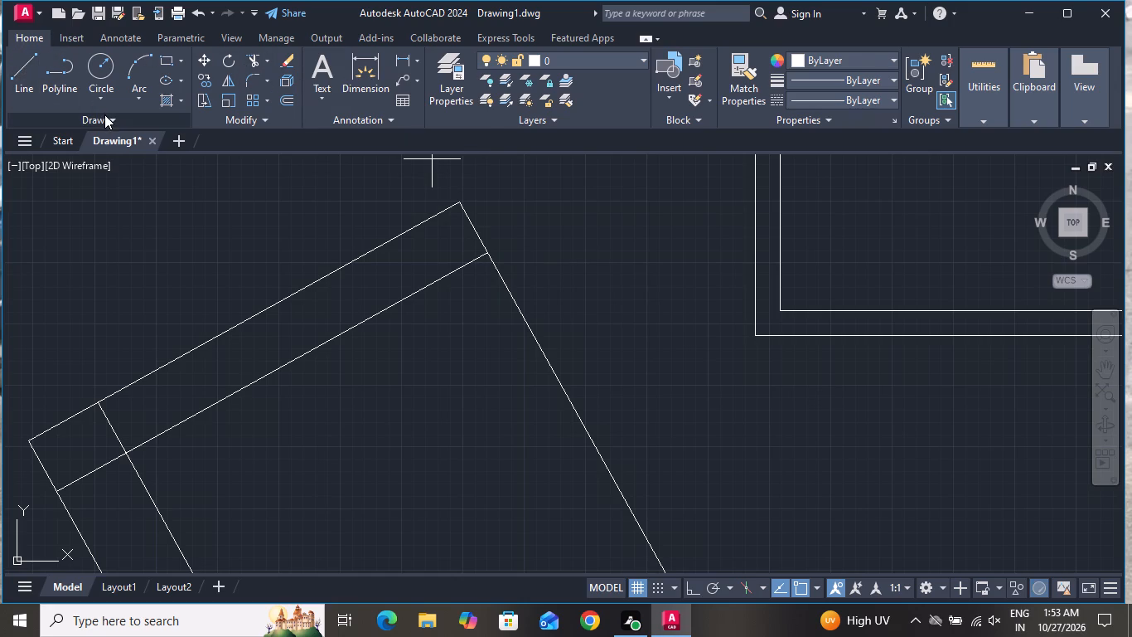
pyautogui.click(409, 229)
pyautogui.scroll(-4, 516, 391)
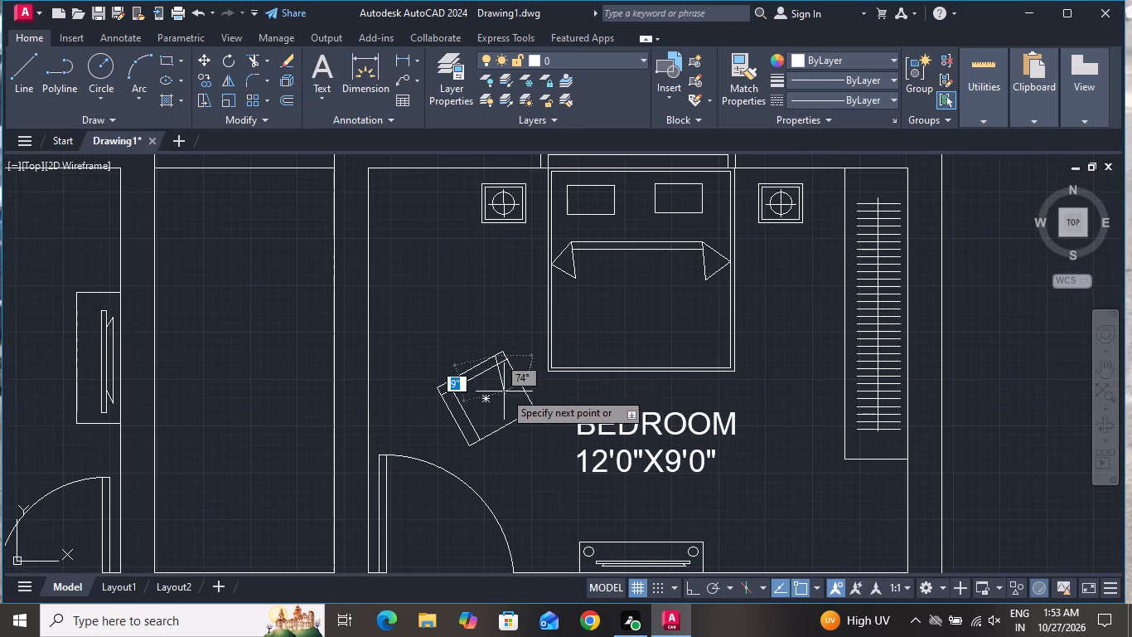
pyautogui.scroll(-1, 500, 397)
pyautogui.scroll(1, 510, 433)
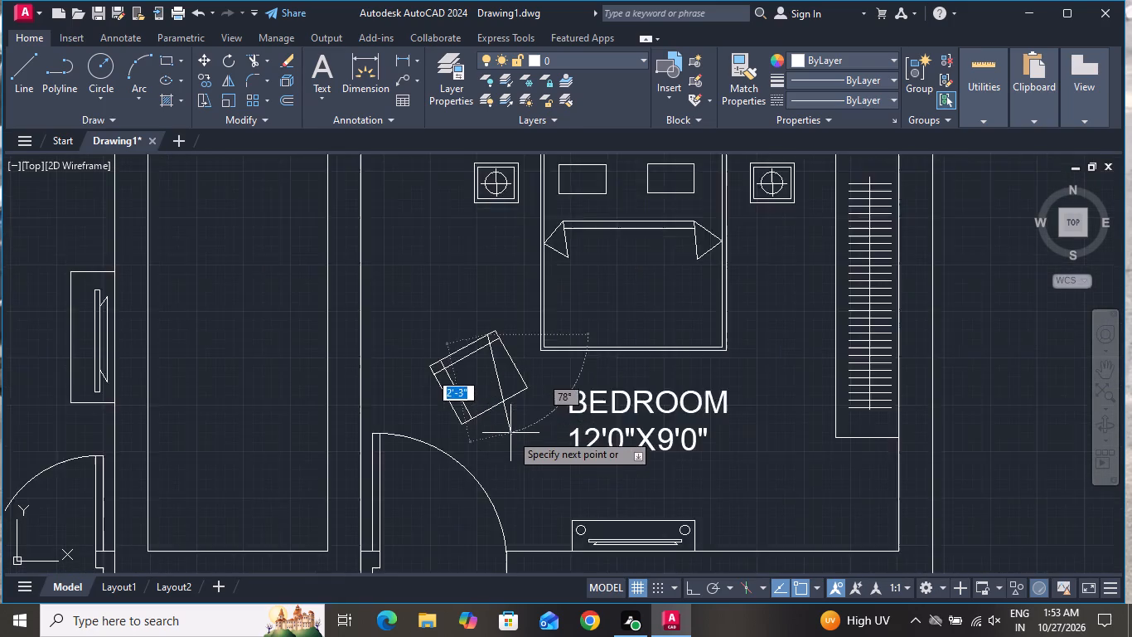
pyautogui.scroll(4, 510, 433)
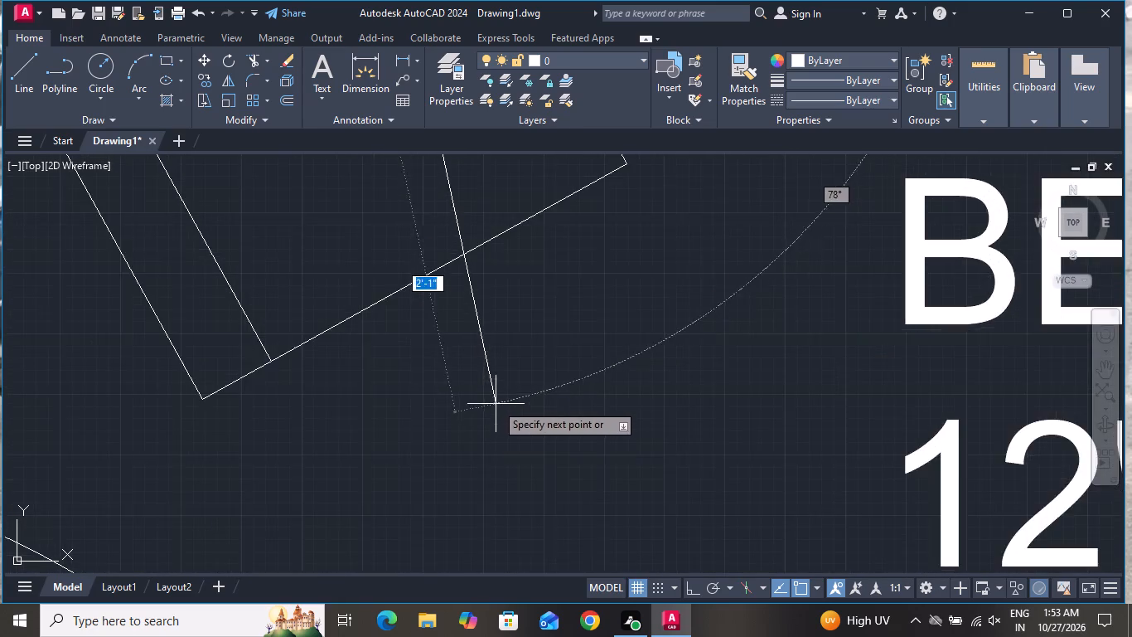
pyautogui.scroll(-2, 496, 403)
pyautogui.scroll(2, 524, 343)
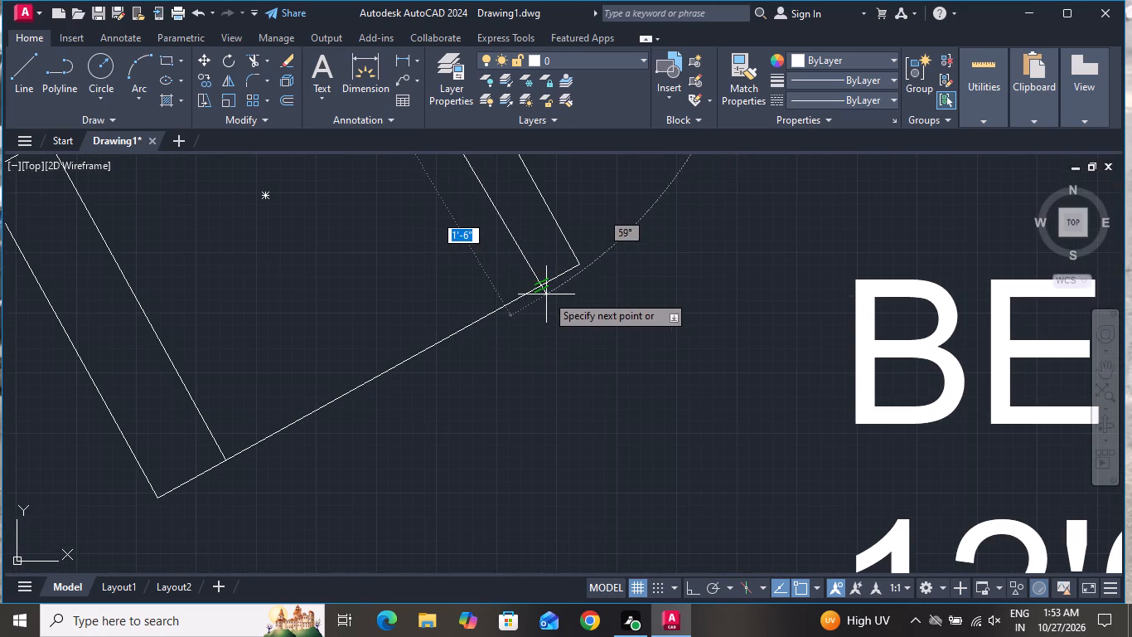
pyautogui.scroll(-2, 549, 305)
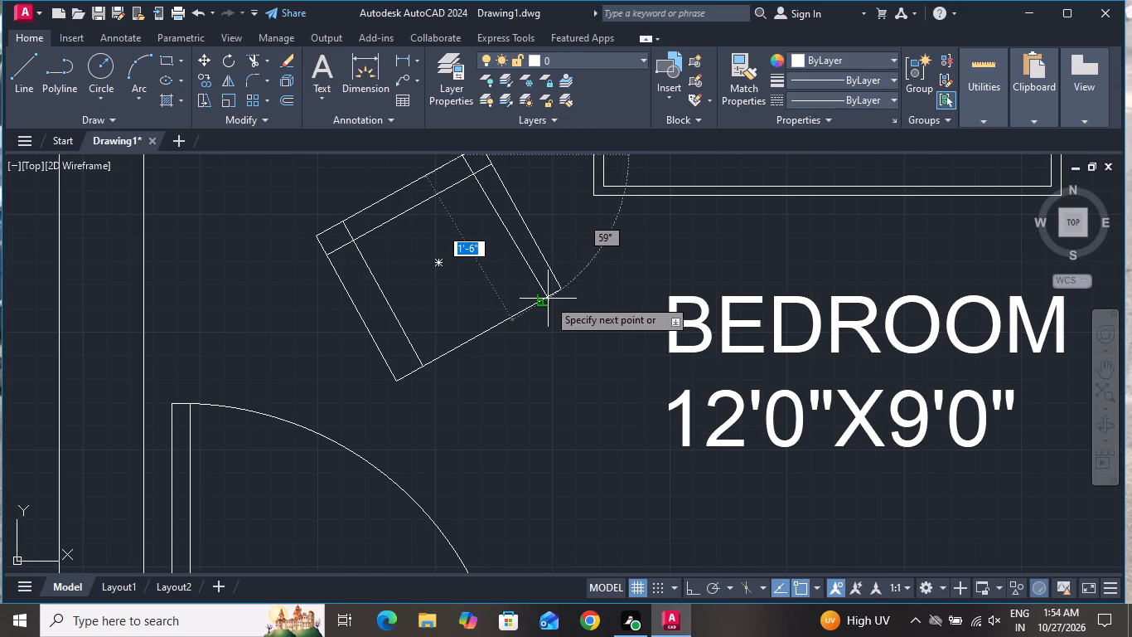
pyautogui.click(544, 300)
pyautogui.rightClick(545, 302)
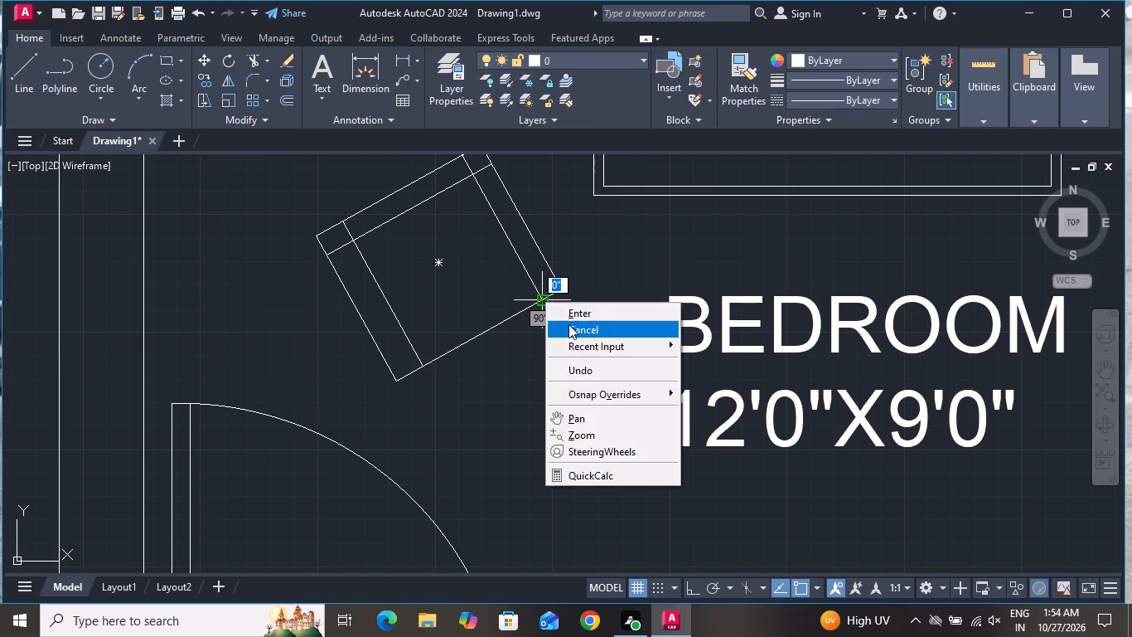
pyautogui.click(569, 324)
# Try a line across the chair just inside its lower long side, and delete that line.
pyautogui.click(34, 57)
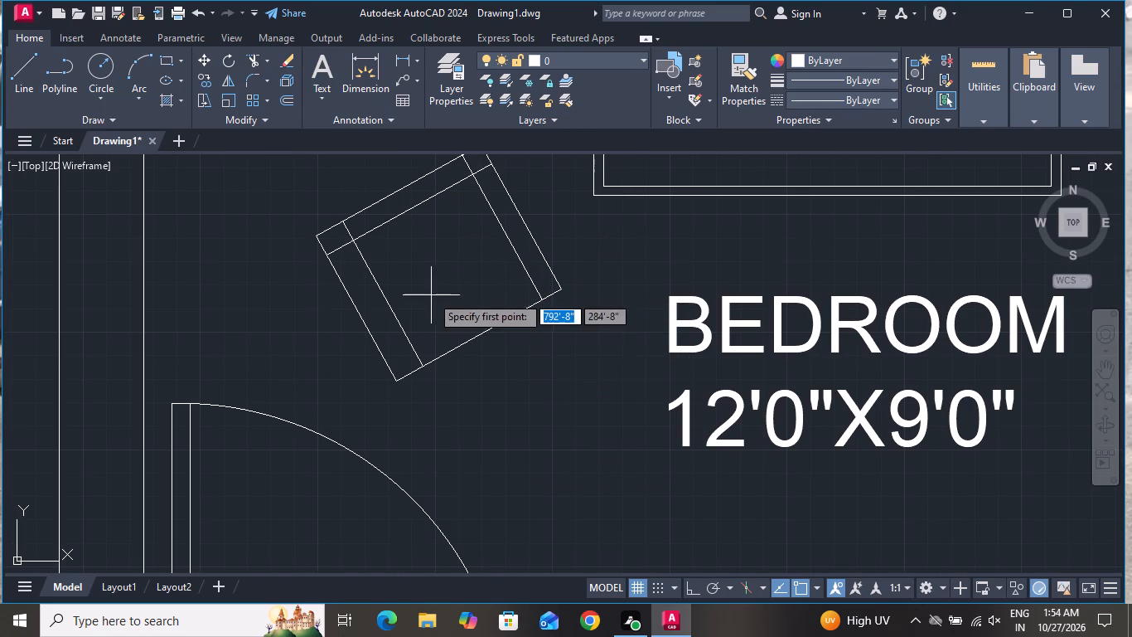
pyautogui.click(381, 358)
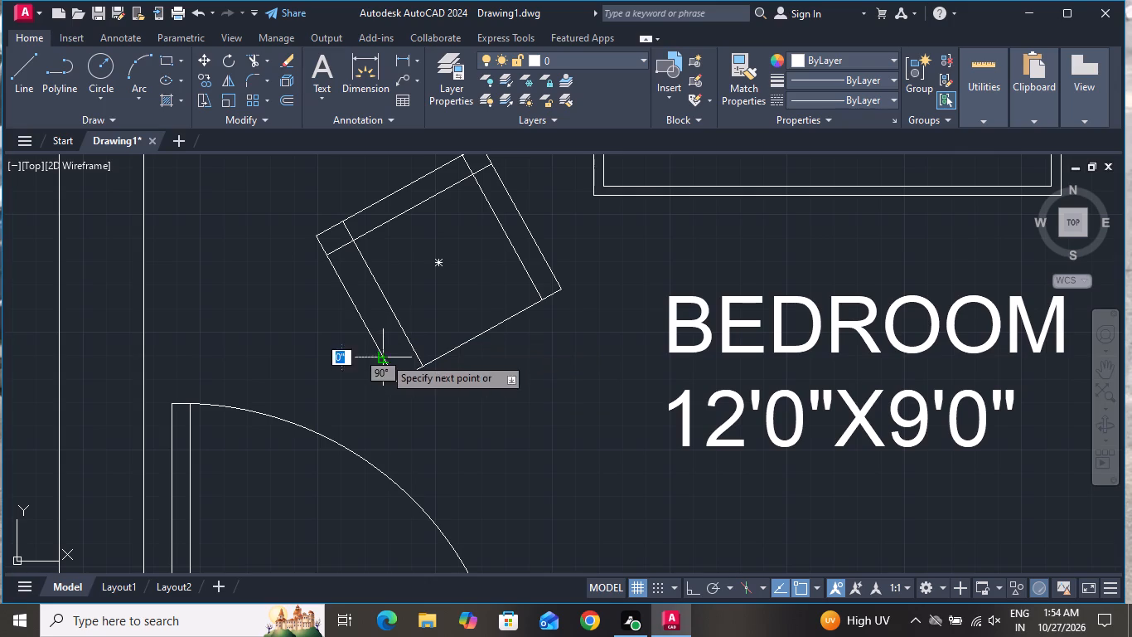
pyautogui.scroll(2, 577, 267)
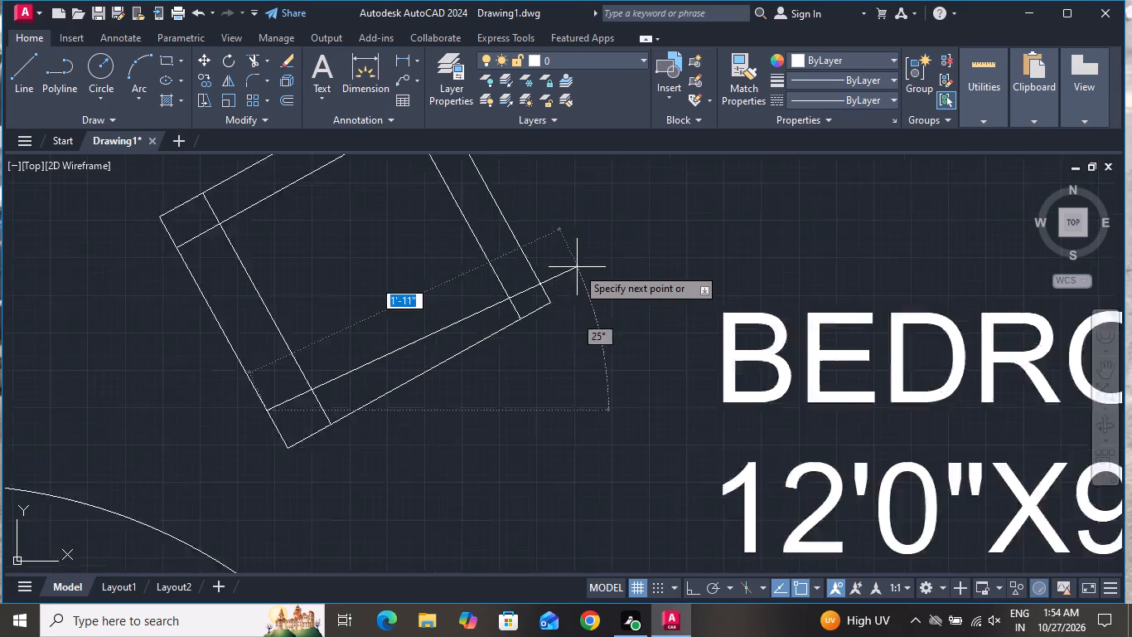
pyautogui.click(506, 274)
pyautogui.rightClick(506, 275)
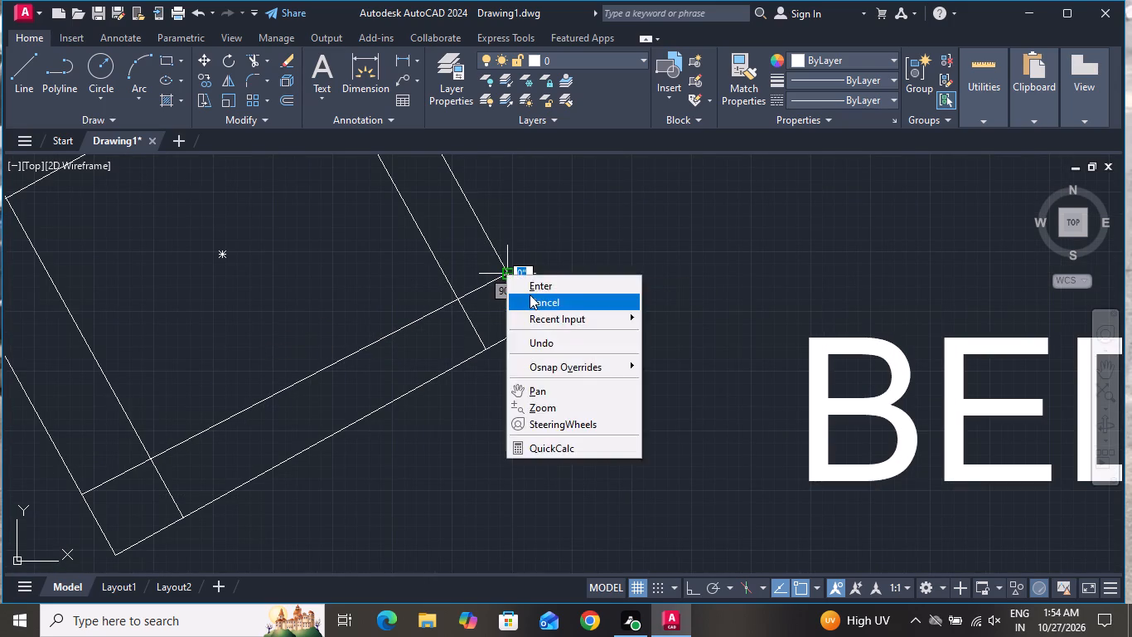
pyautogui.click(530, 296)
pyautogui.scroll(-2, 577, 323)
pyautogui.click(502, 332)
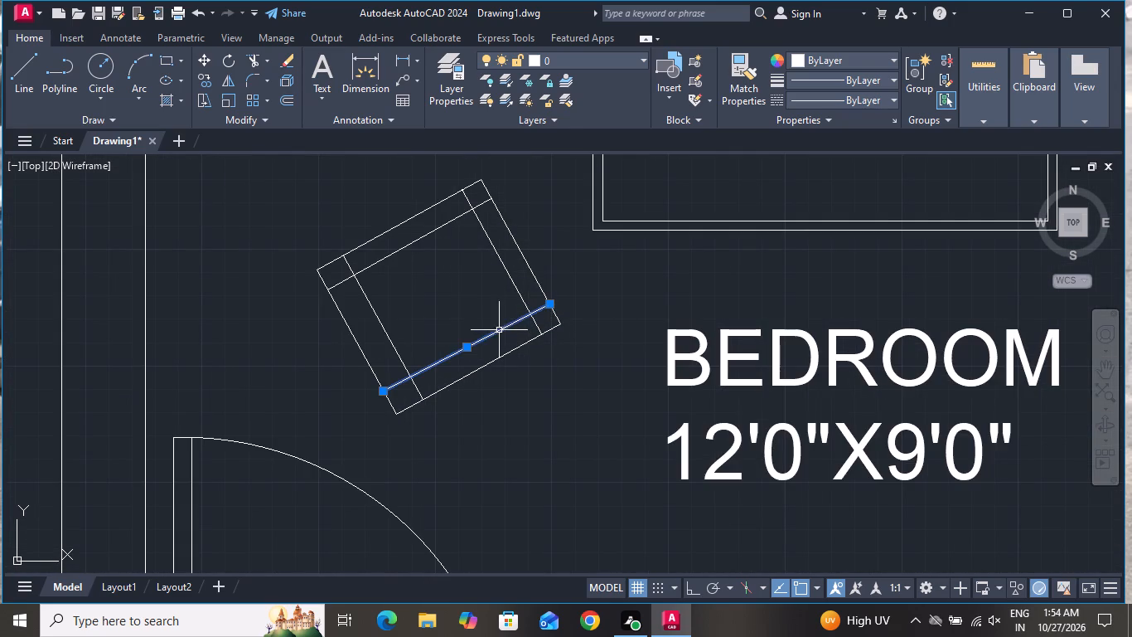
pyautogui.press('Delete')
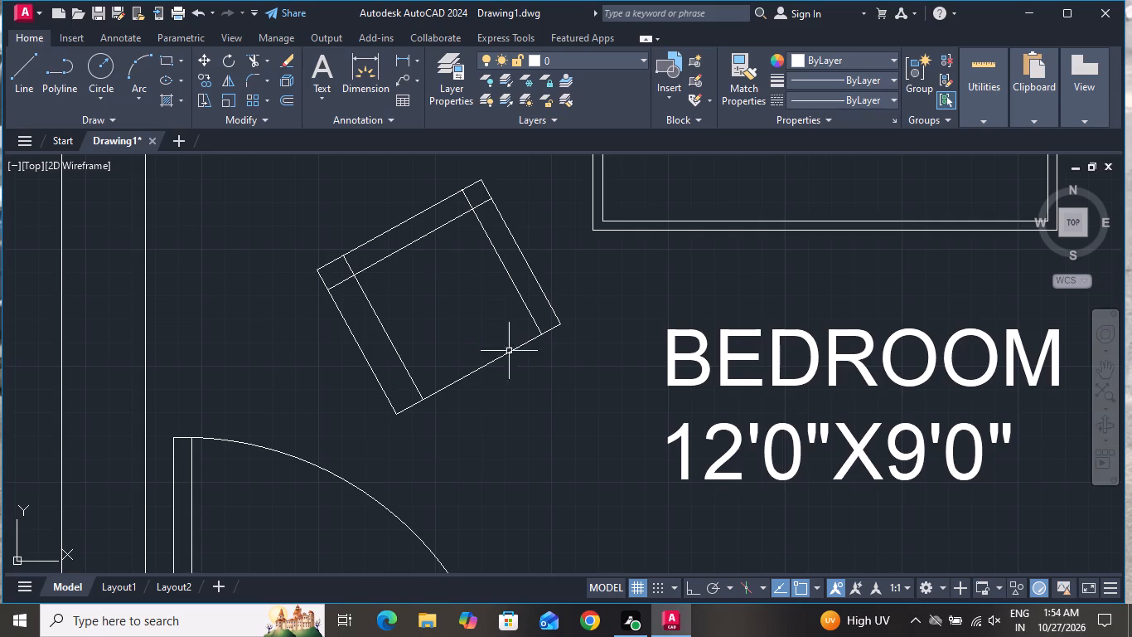
# Draw a line about 1'-8" long across the chair, parallel to and just inside its lower long side.
pyautogui.click(32, 68)
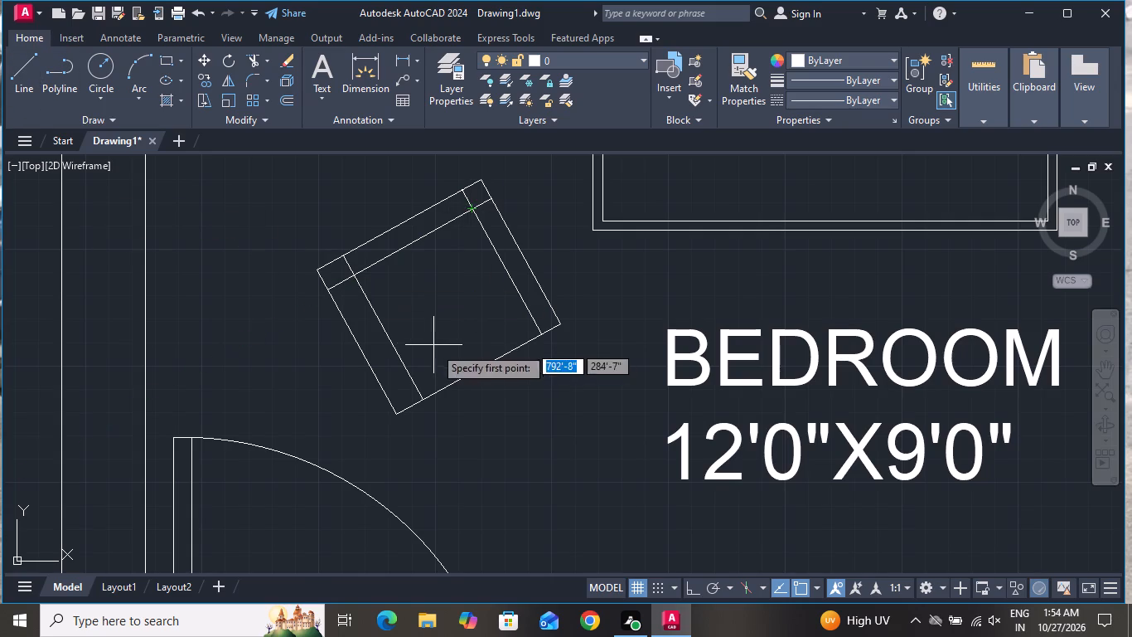
pyautogui.scroll(1, 435, 352)
pyautogui.click(351, 416)
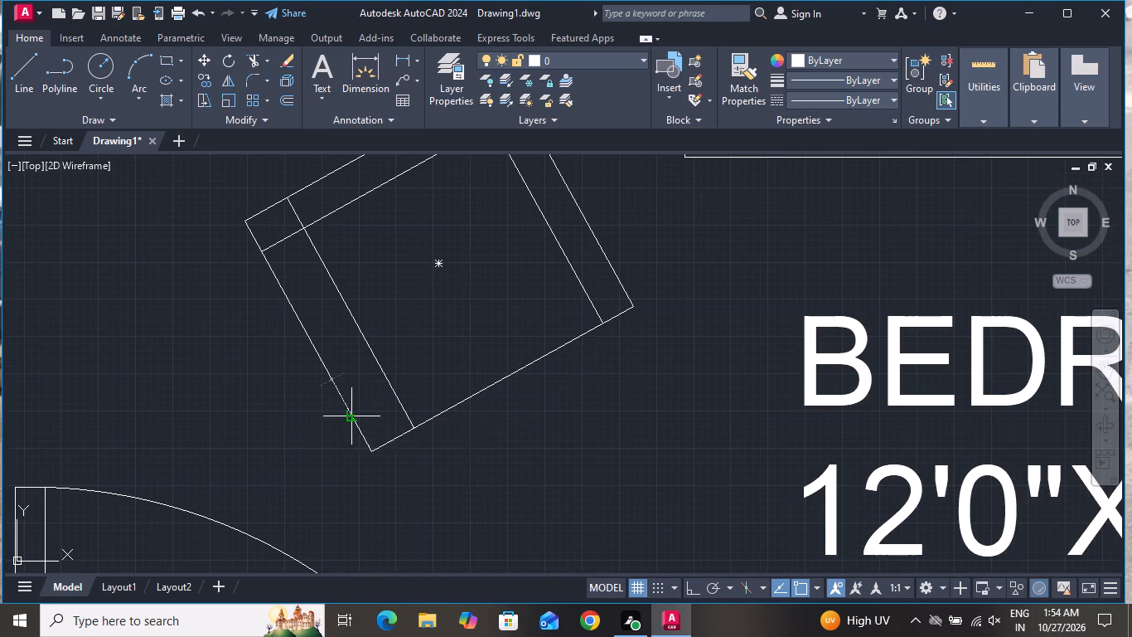
pyautogui.click(611, 270)
pyautogui.rightClick(612, 270)
pyautogui.click(634, 294)
# Draw a short vertical line from the lower-left inner corner of the space between the bedrooms down to the outer wall line.
pyautogui.scroll(-2, 641, 355)
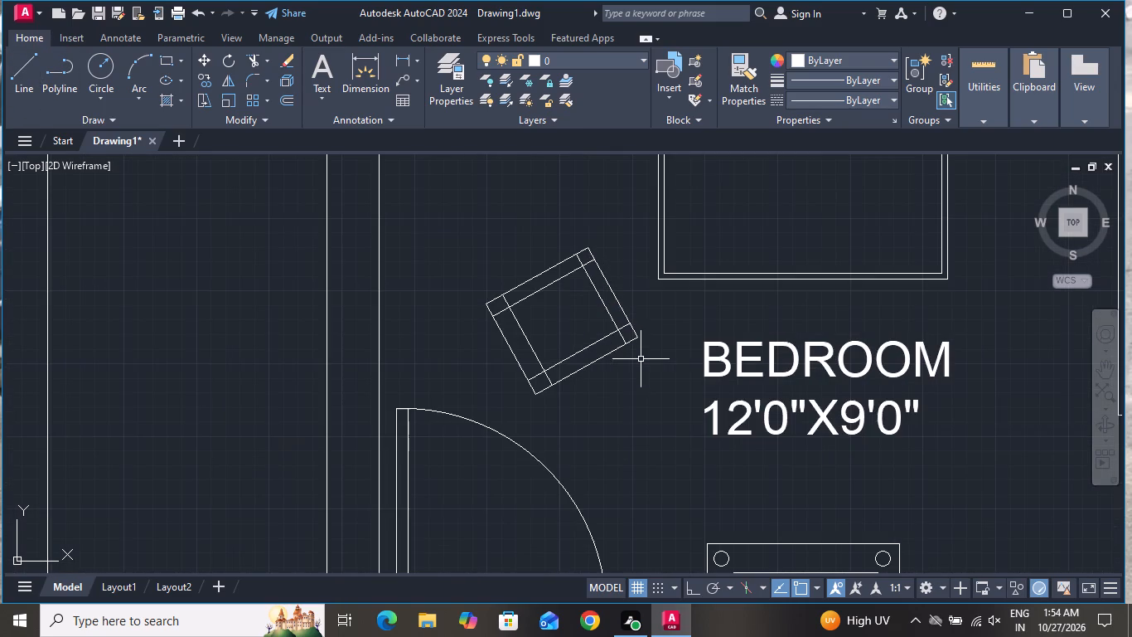
pyautogui.scroll(-2, 597, 381)
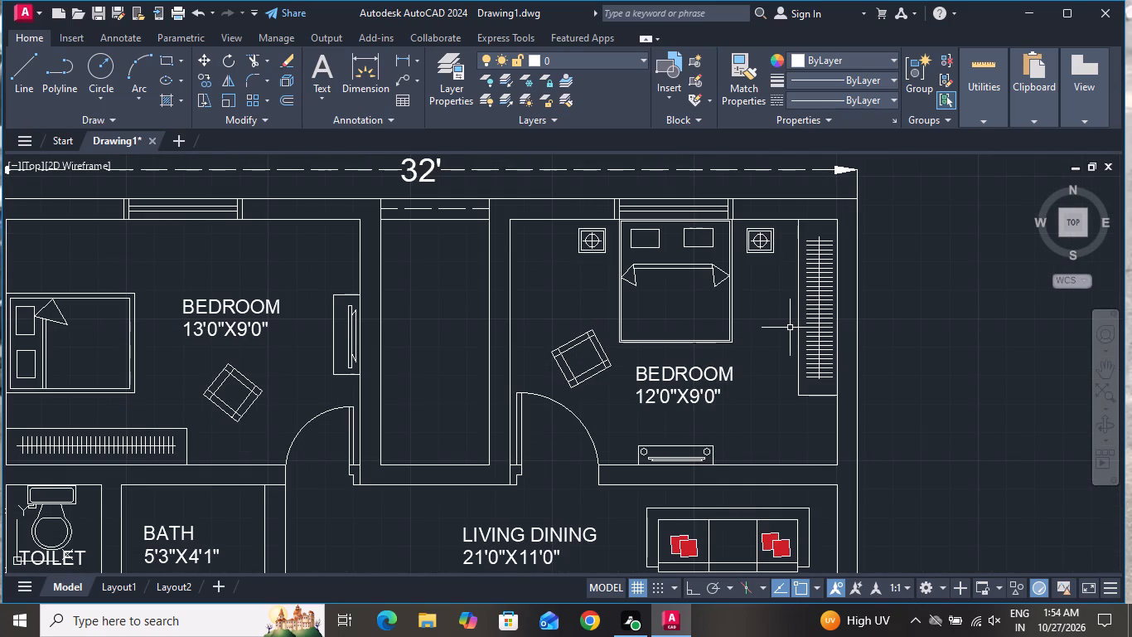
pyautogui.click(20, 56)
pyautogui.scroll(2, 351, 515)
pyautogui.click(411, 387)
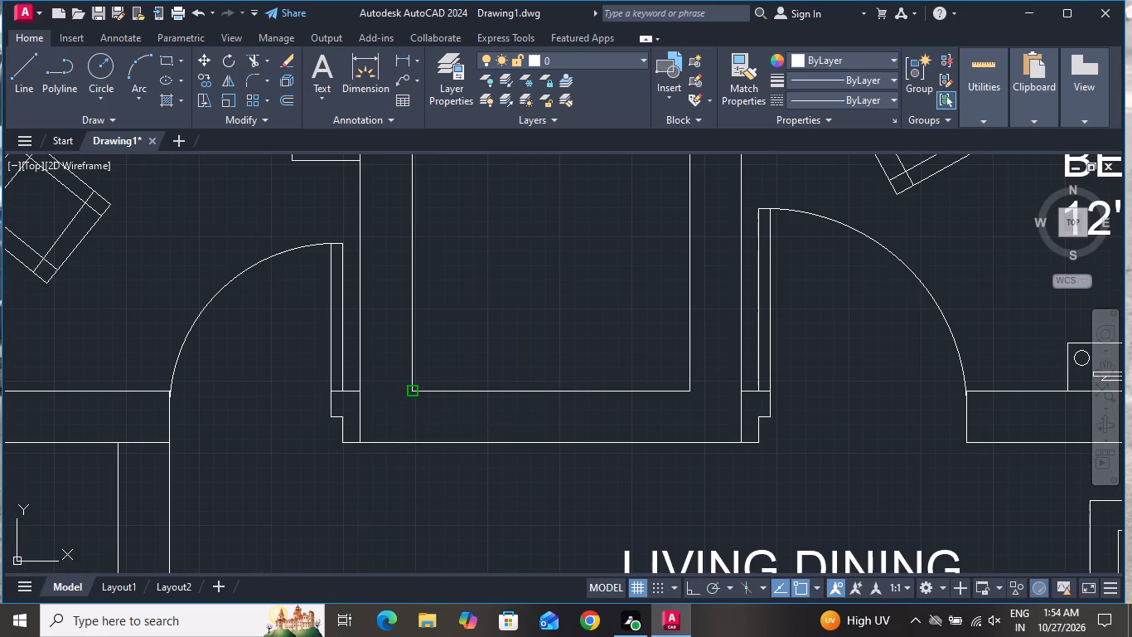
pyautogui.click(414, 444)
pyautogui.rightClick(414, 444)
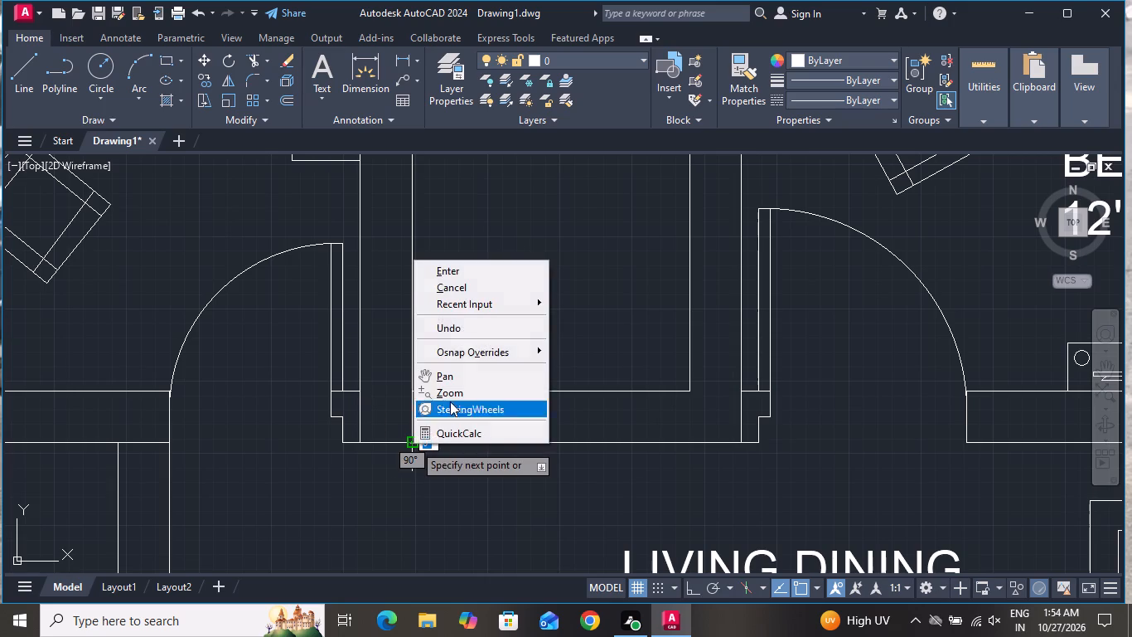
pyautogui.click(465, 289)
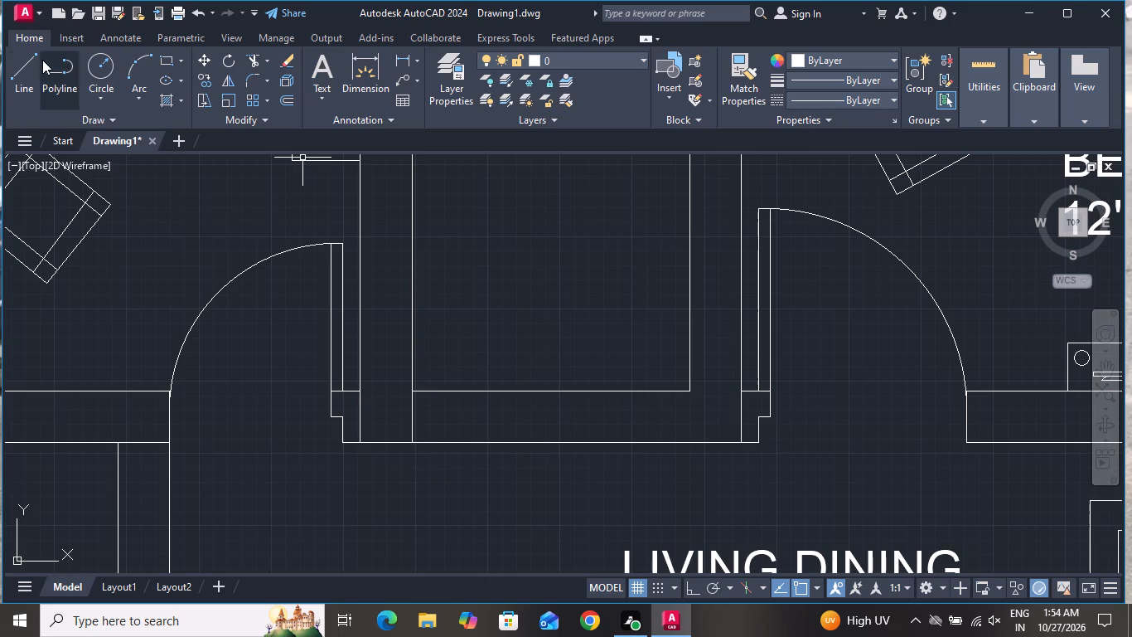
# Draw a short vertical line from the lower-right inner corner of the space between the bedrooms down to the outer wall line.
pyautogui.click(31, 58)
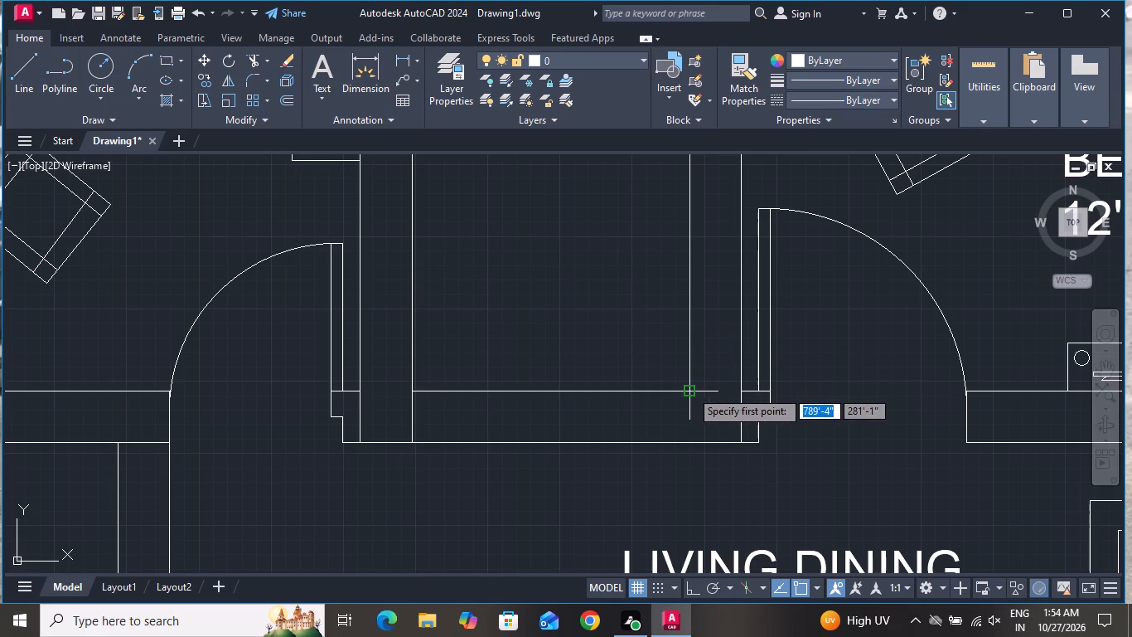
pyautogui.click(691, 390)
pyautogui.click(689, 440)
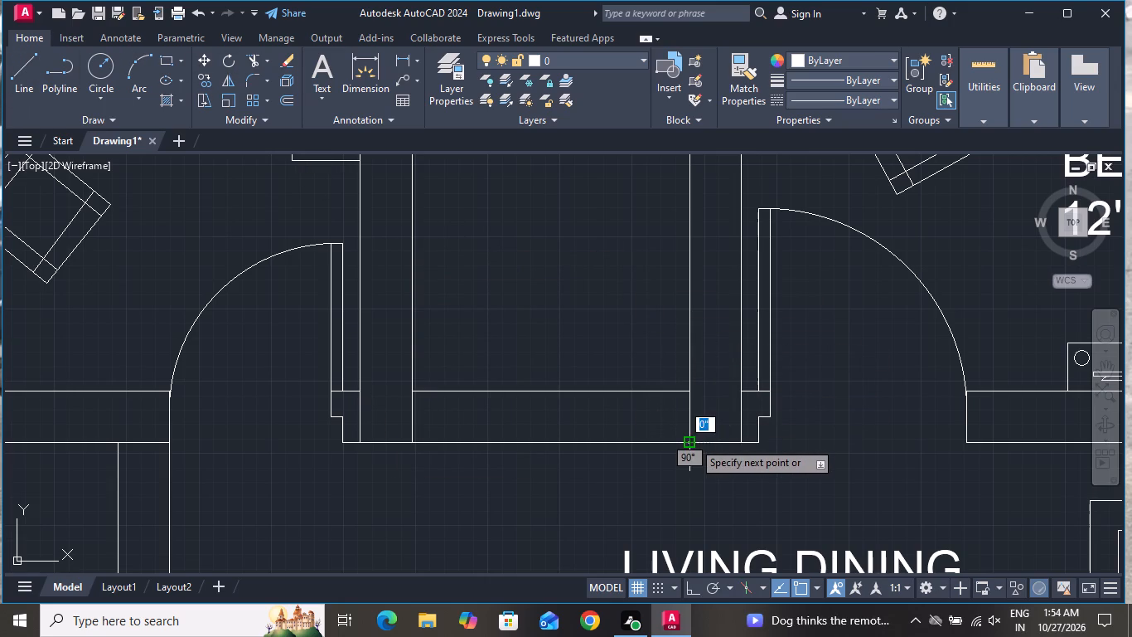
pyautogui.rightClick(693, 441)
pyautogui.click(720, 287)
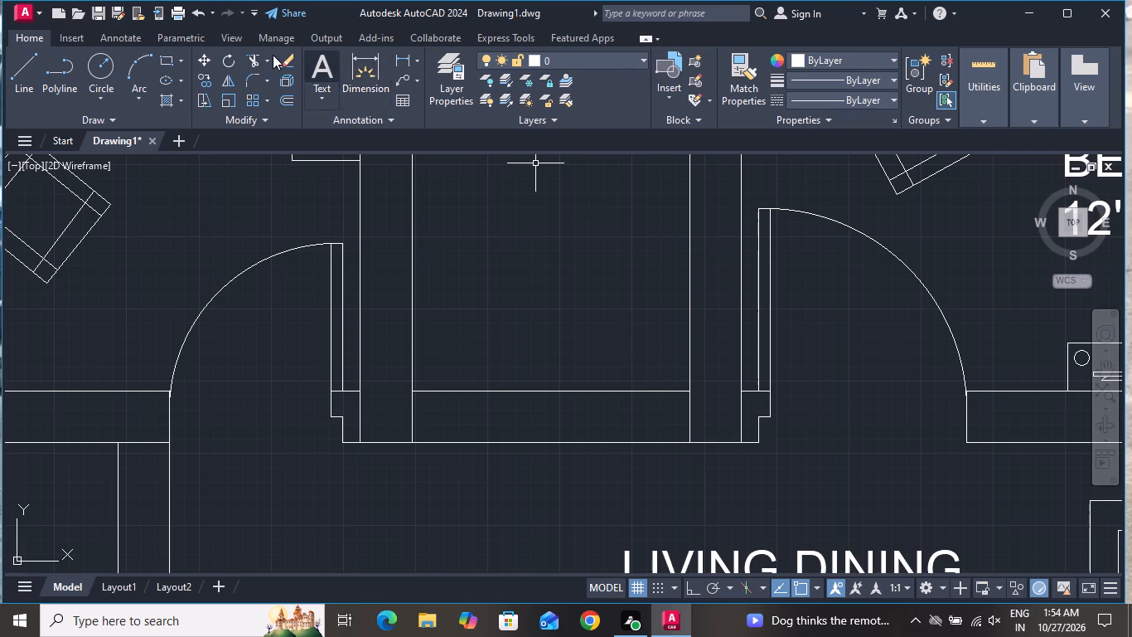
# Trim the two horizontal wall lines that close the lower end of the passage between the two bedrooms.
pyautogui.click(251, 58)
pyautogui.click(524, 328)
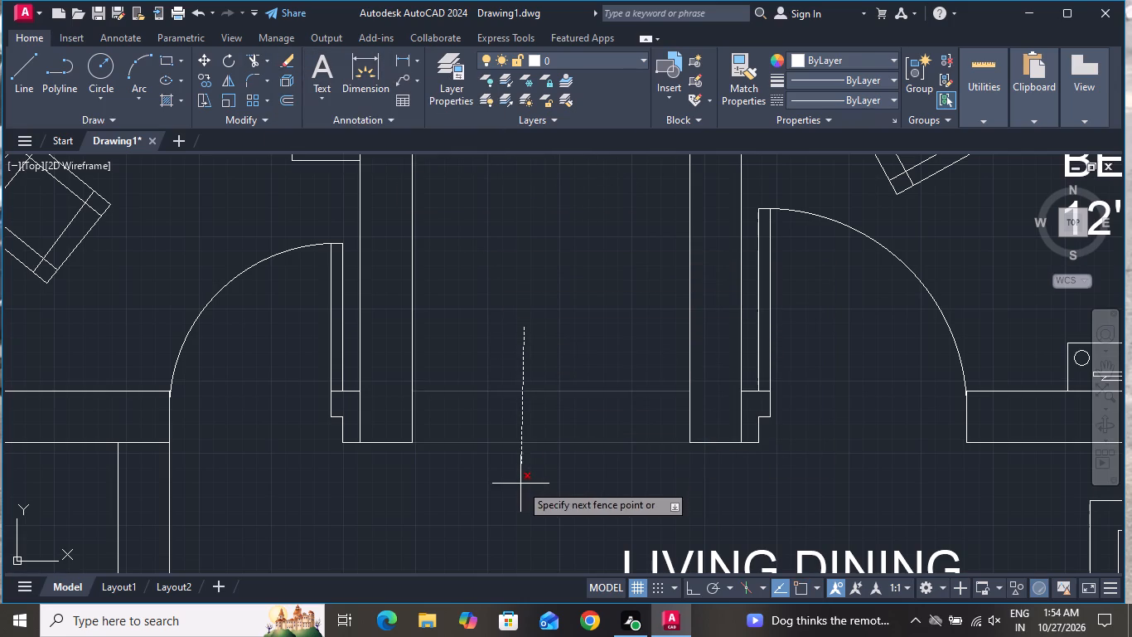
pyautogui.click(520, 484)
pyautogui.rightClick(529, 346)
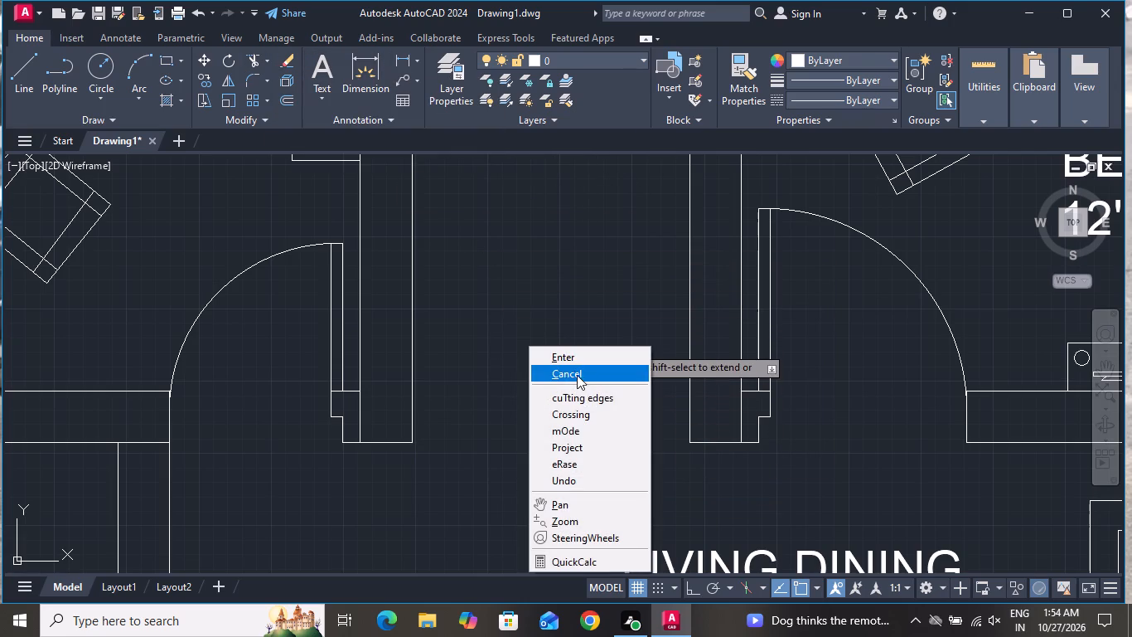
pyautogui.click(578, 377)
# Add the multiline text "up" just outside the right end of the staircase's lower flight.
pyautogui.scroll(-4, 576, 381)
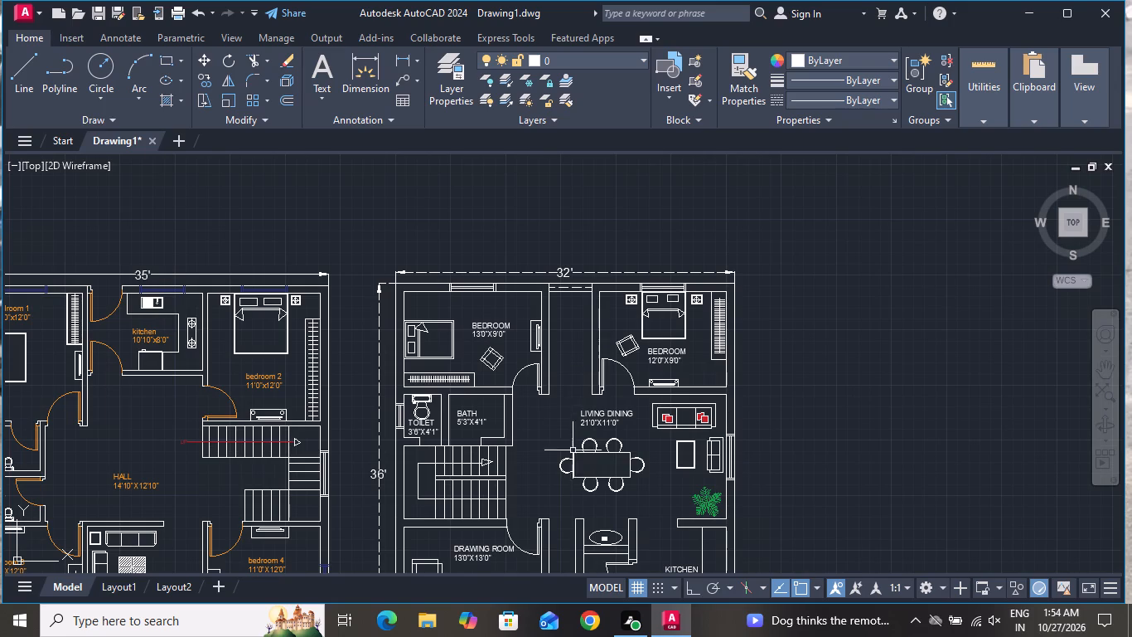
pyautogui.scroll(1, 554, 469)
pyautogui.scroll(2, 512, 524)
pyautogui.scroll(-1, 515, 487)
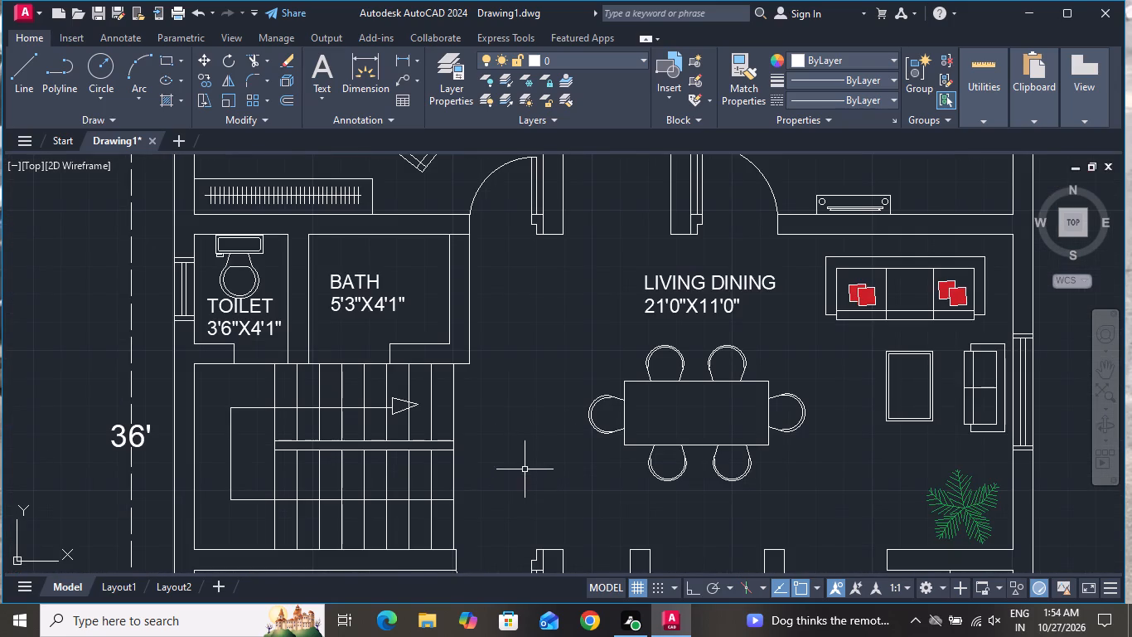
pyautogui.scroll(-2, 334, 294)
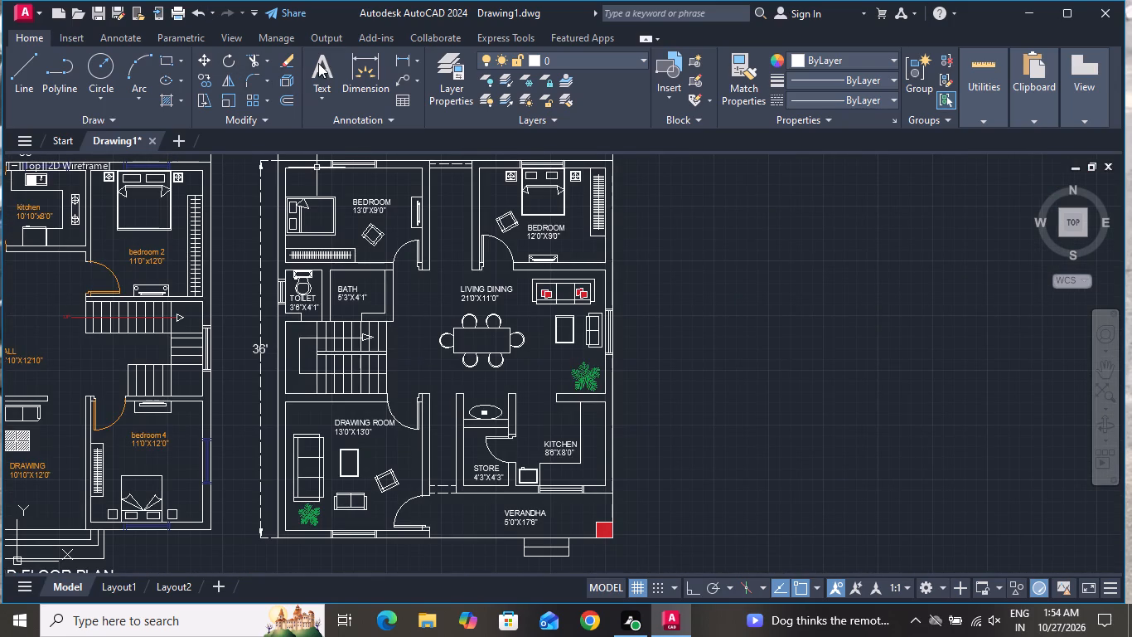
pyautogui.click(329, 61)
pyautogui.scroll(4, 382, 377)
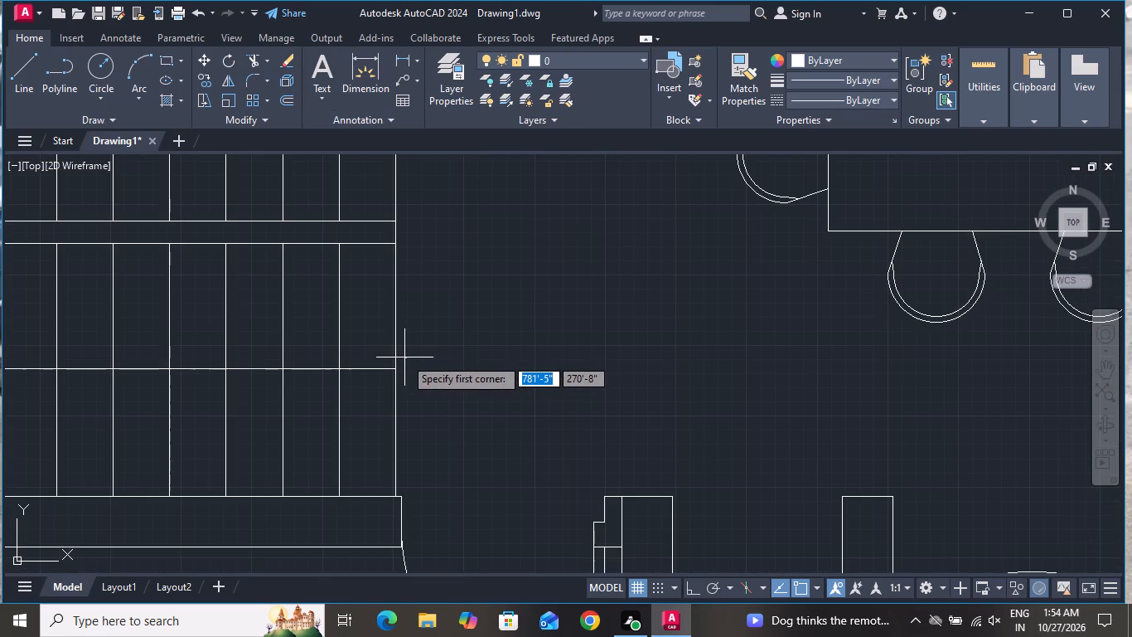
pyautogui.click(410, 357)
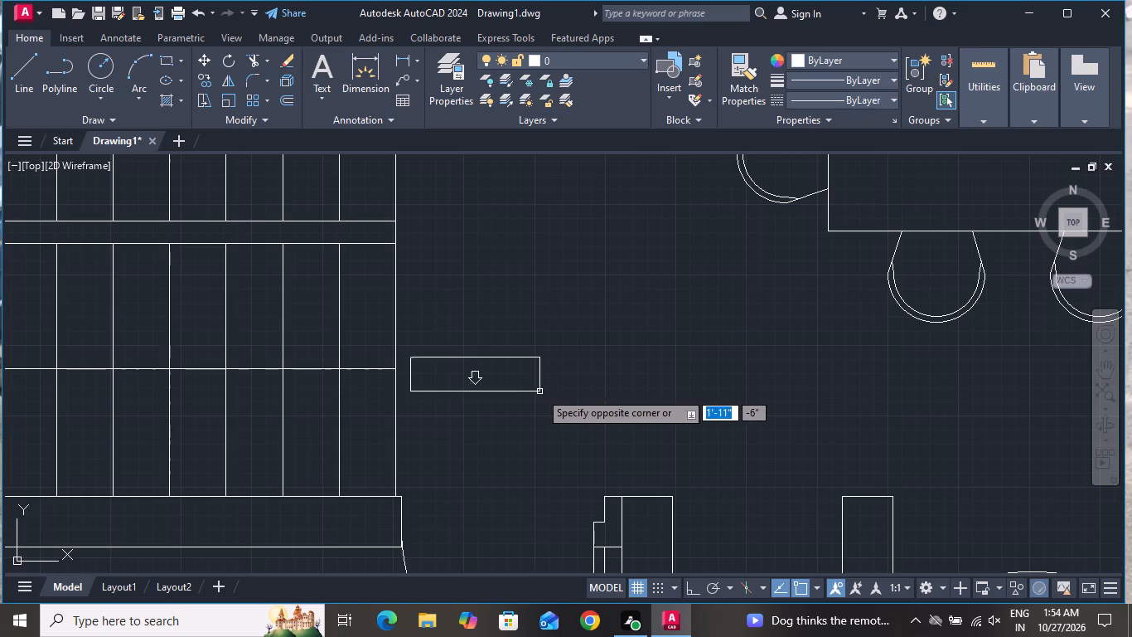
pyautogui.click(561, 391)
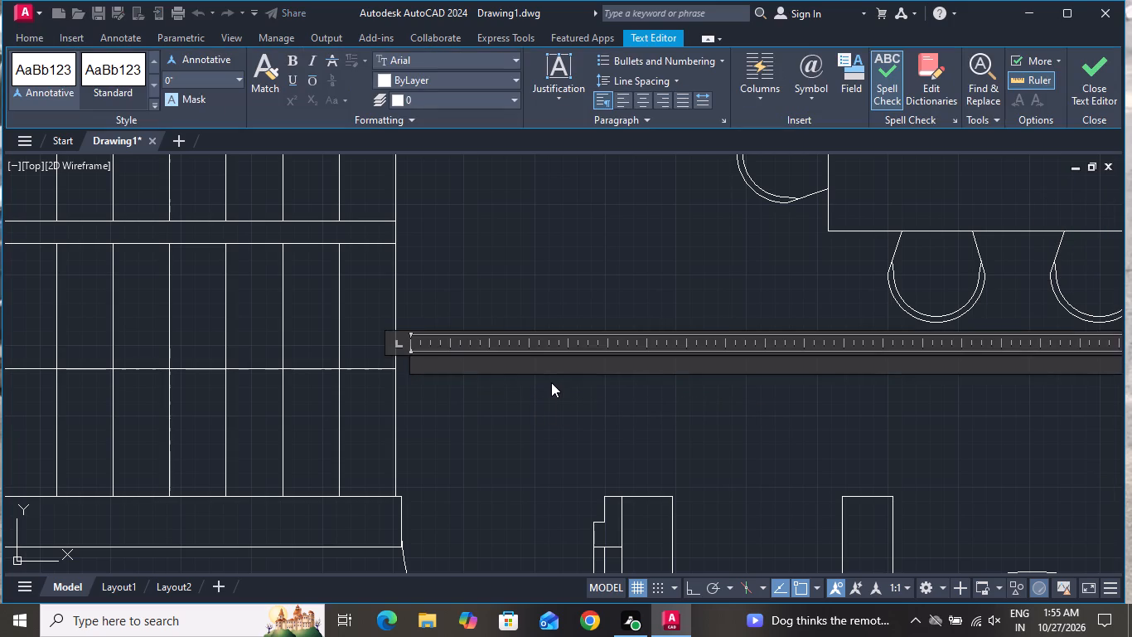
pyautogui.write('up')
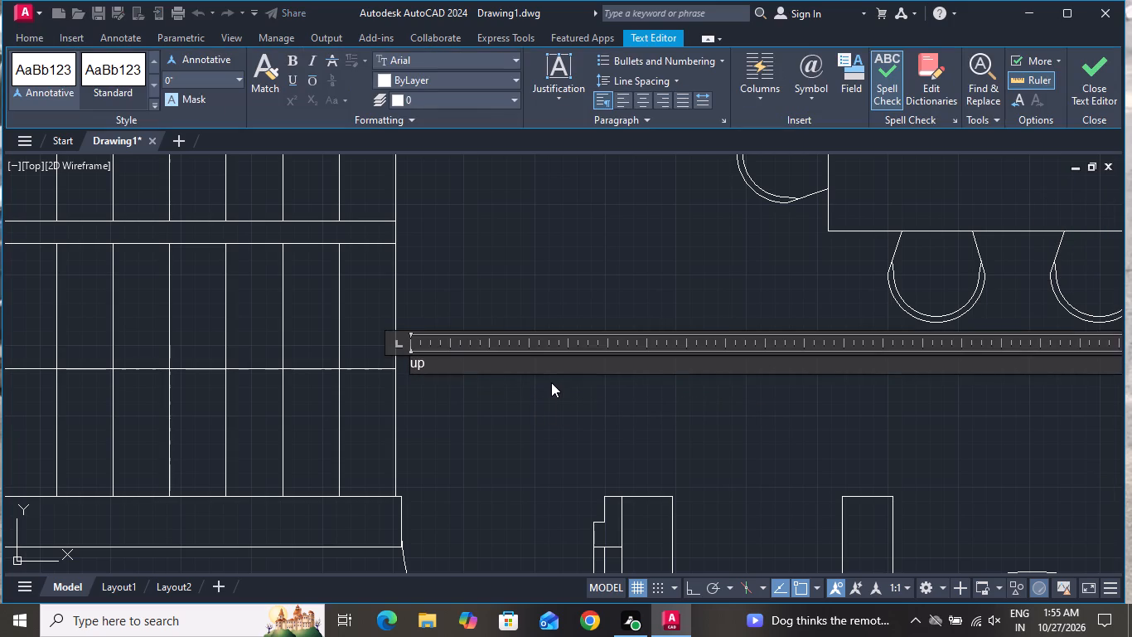
pyautogui.click(551, 382)
# Set the text height of the "up" label beside the stairs to 5".
pyautogui.click(428, 355)
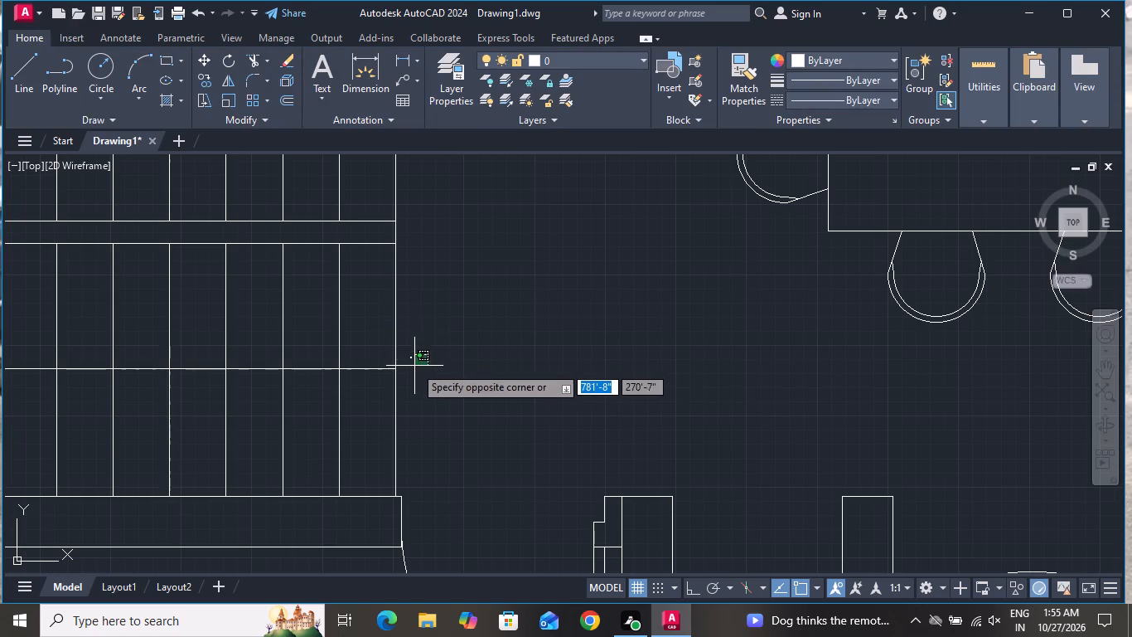
pyautogui.click(406, 372)
pyautogui.rightClick(412, 362)
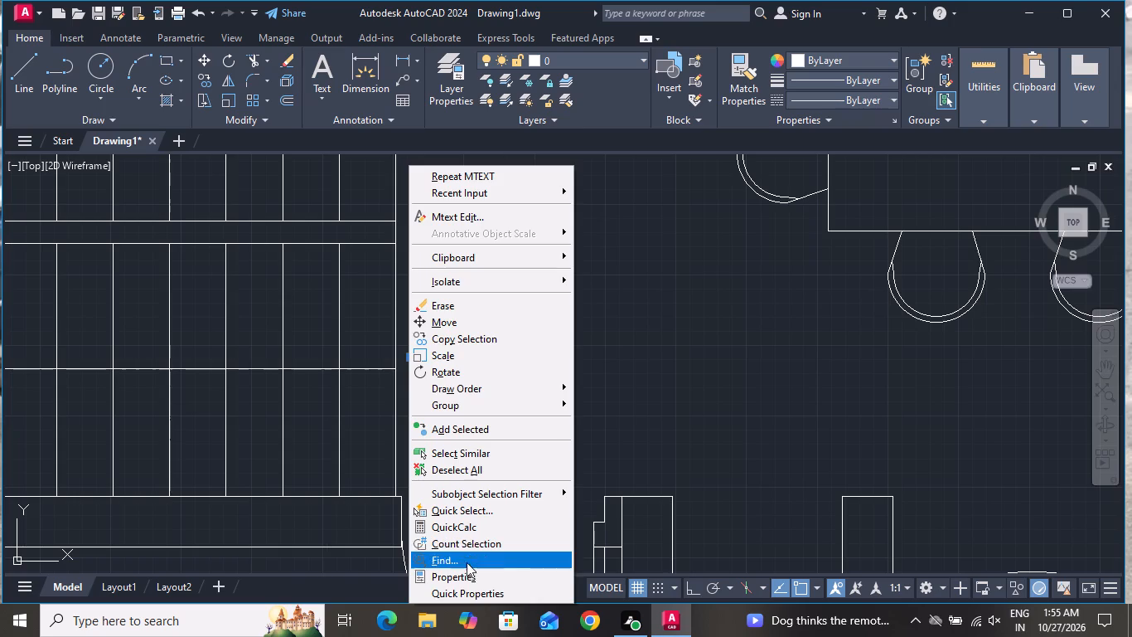
pyautogui.click(472, 576)
pyautogui.scroll(-2, 184, 314)
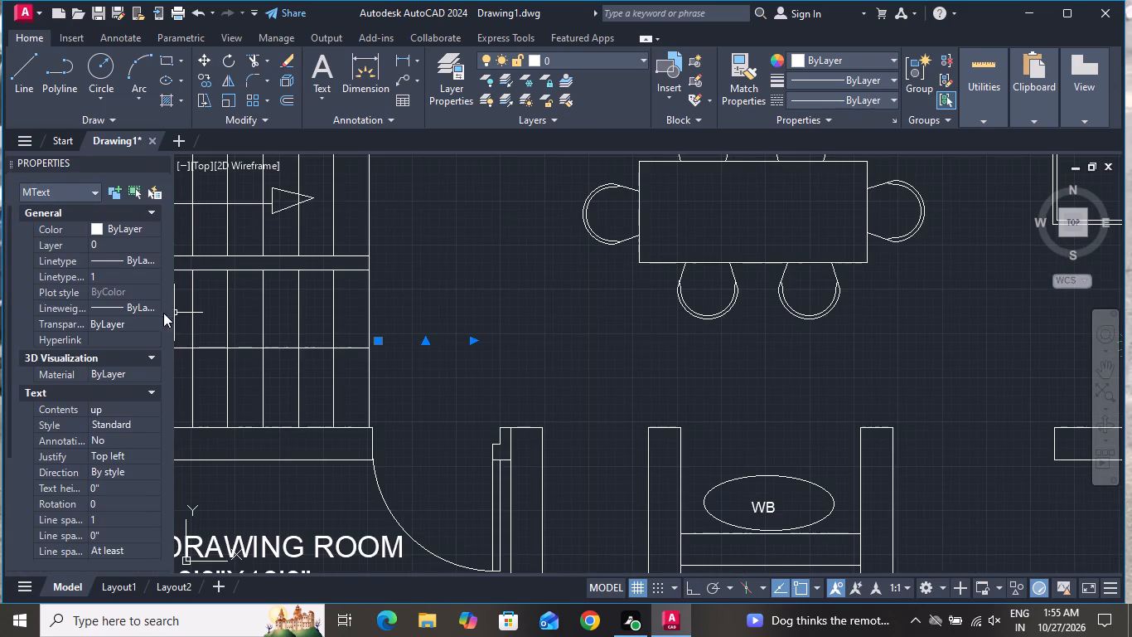
pyautogui.scroll(-2, 156, 312)
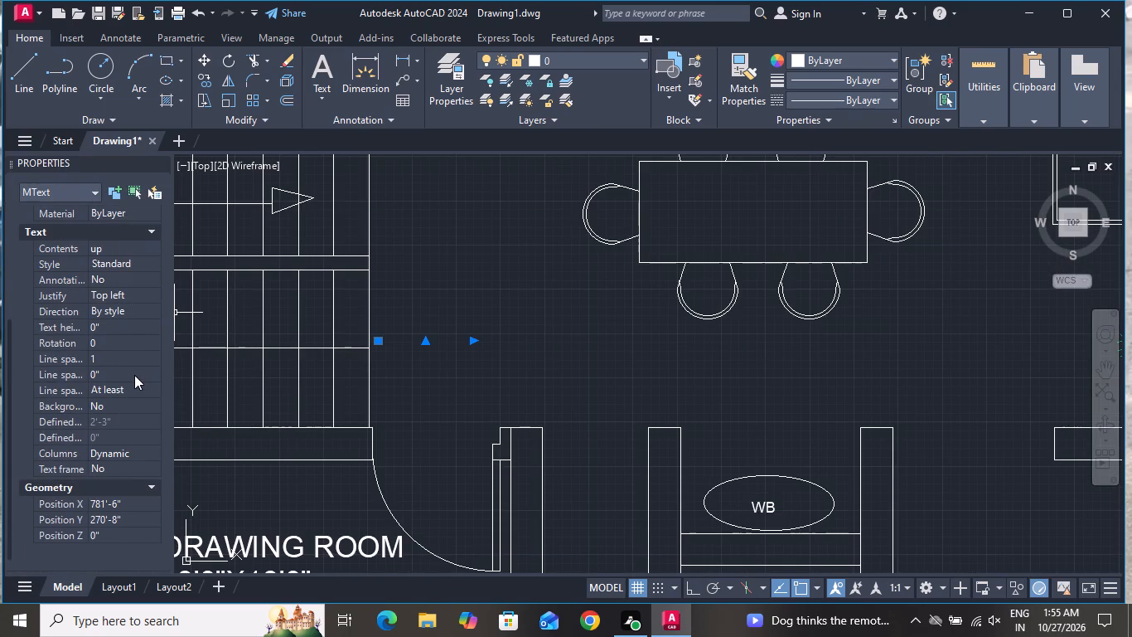
pyautogui.click(120, 328)
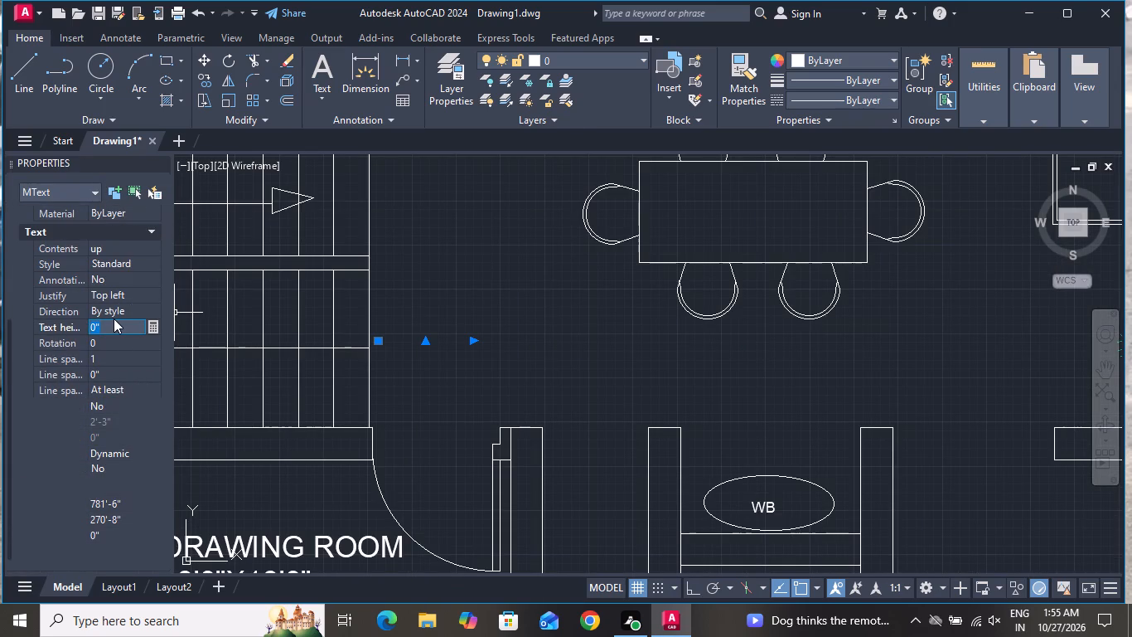
pyautogui.press('BackSpace')
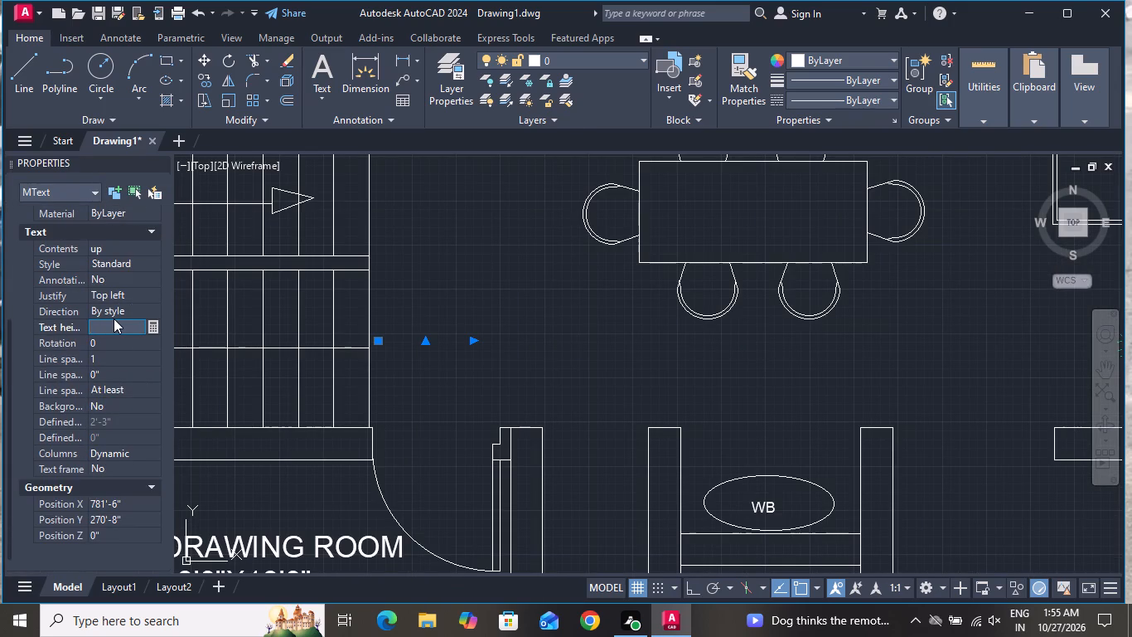
pyautogui.press('5')
pyautogui.hotkey('shift', '"')
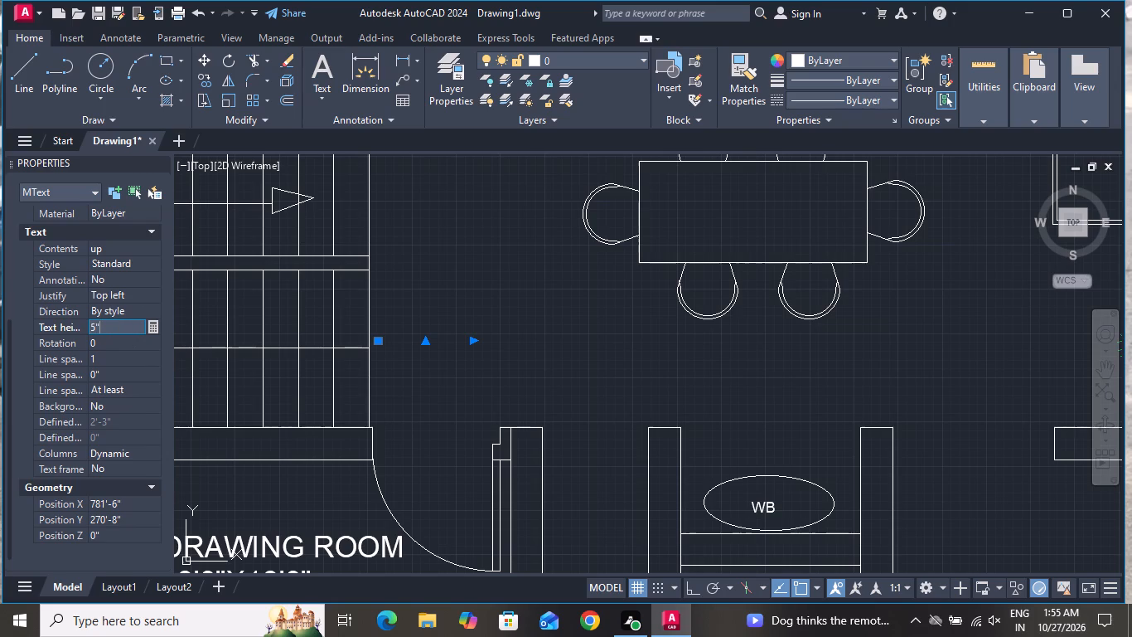
pyautogui.click(163, 165)
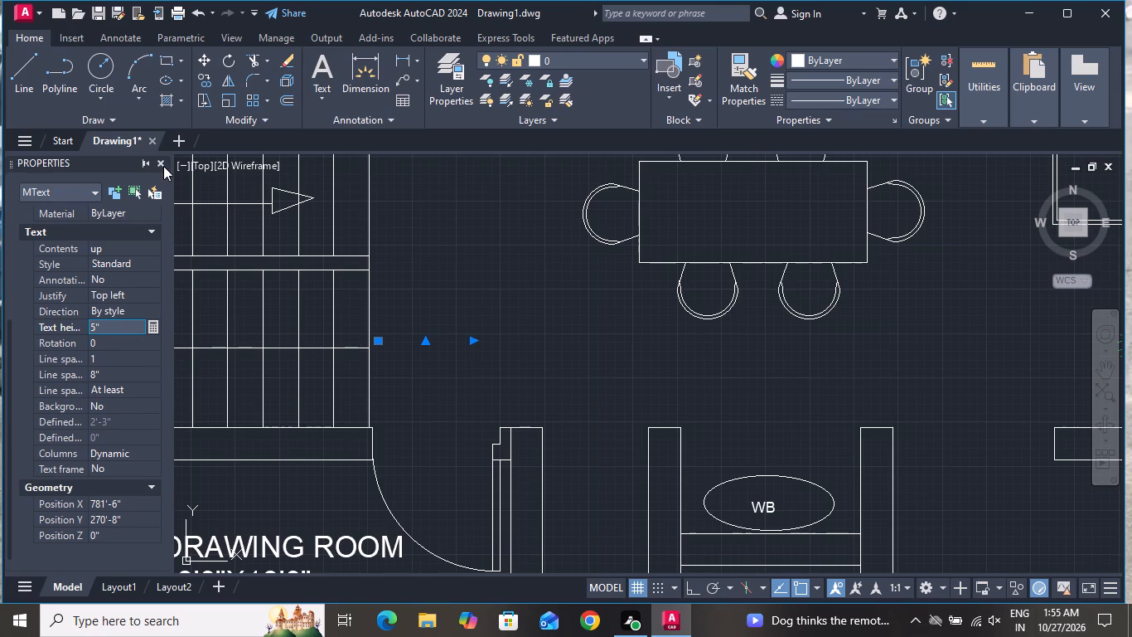
pyautogui.click(161, 162)
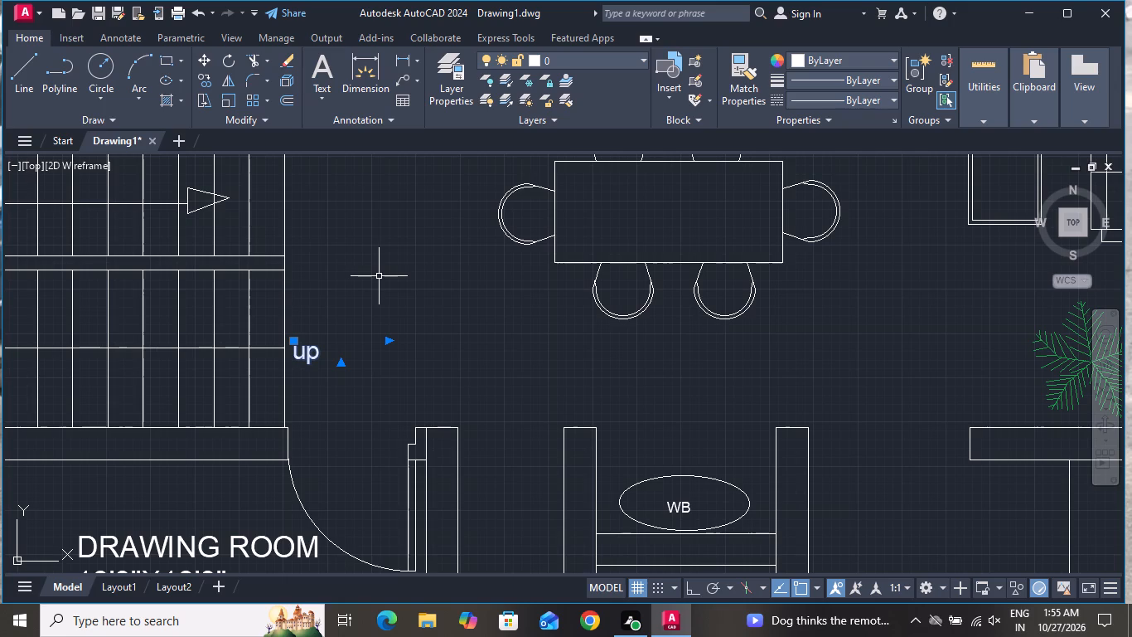
pyautogui.press('Escape')
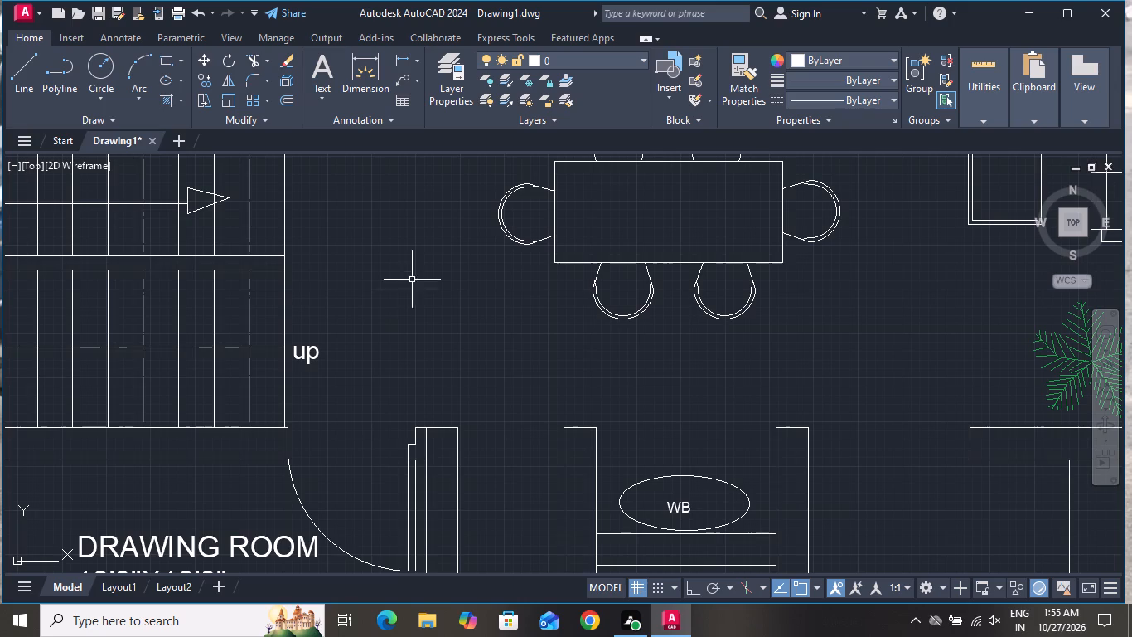
# Draw a rectangle about 1'-9" by 2'-10" on the upper part of the kitchen's right-hand counter.
pyautogui.scroll(-2, 423, 263)
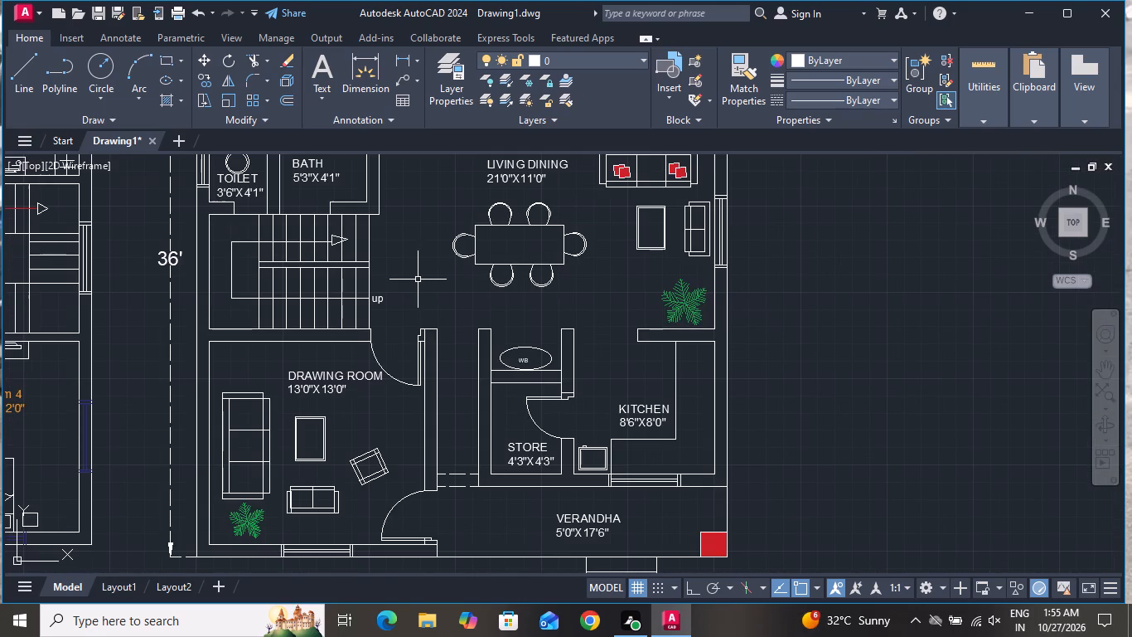
pyautogui.scroll(-2, 489, 333)
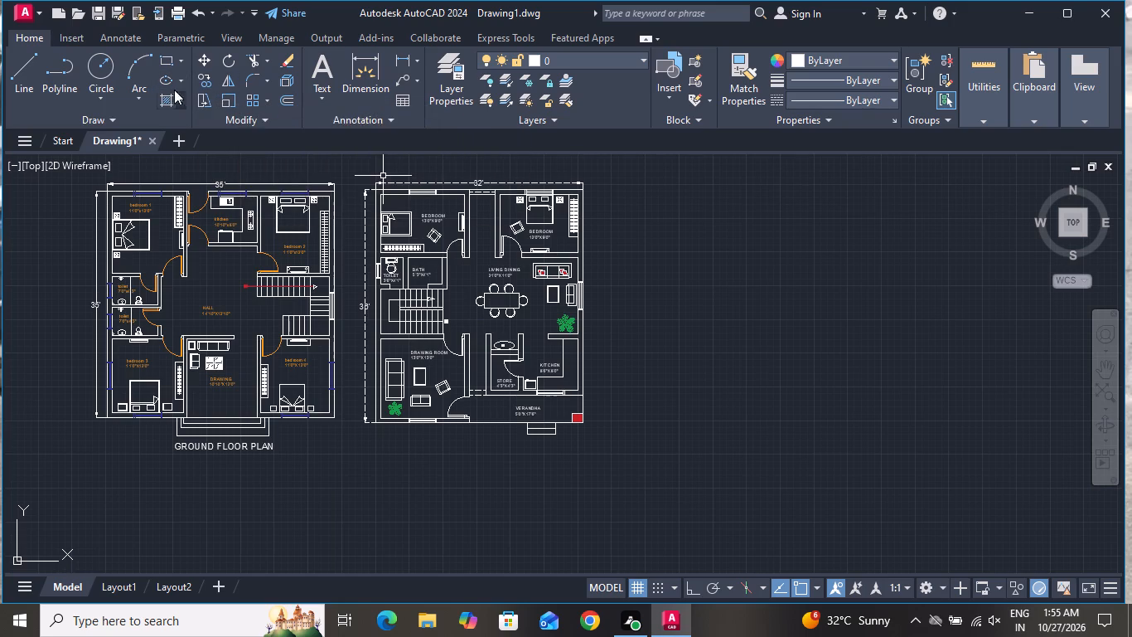
pyautogui.click(168, 52)
pyautogui.scroll(1, 570, 374)
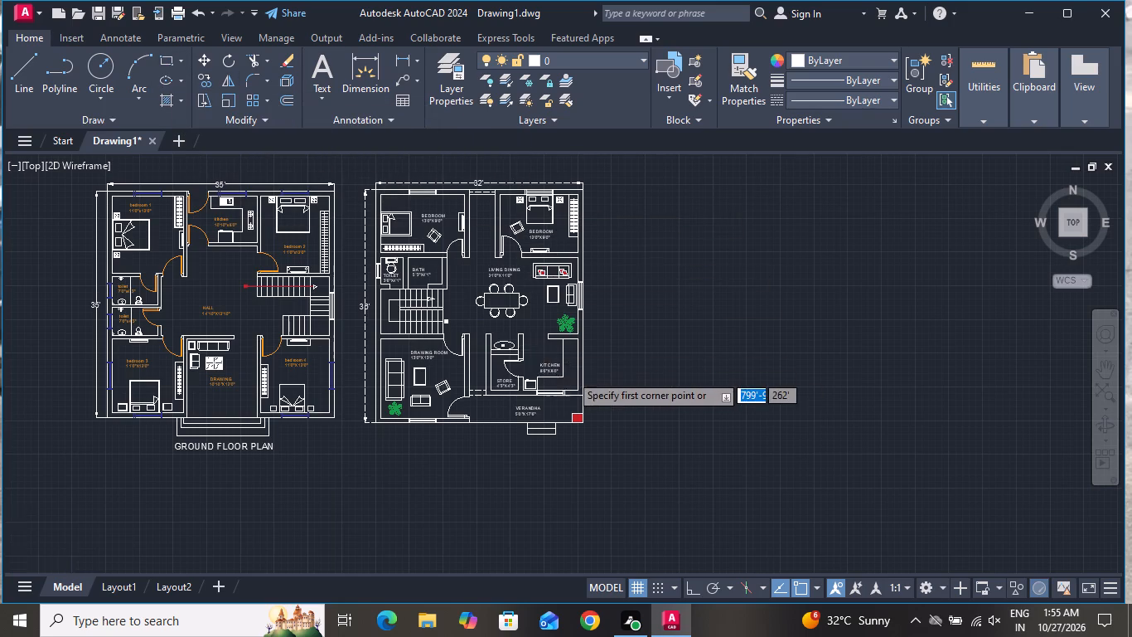
pyautogui.scroll(2, 570, 374)
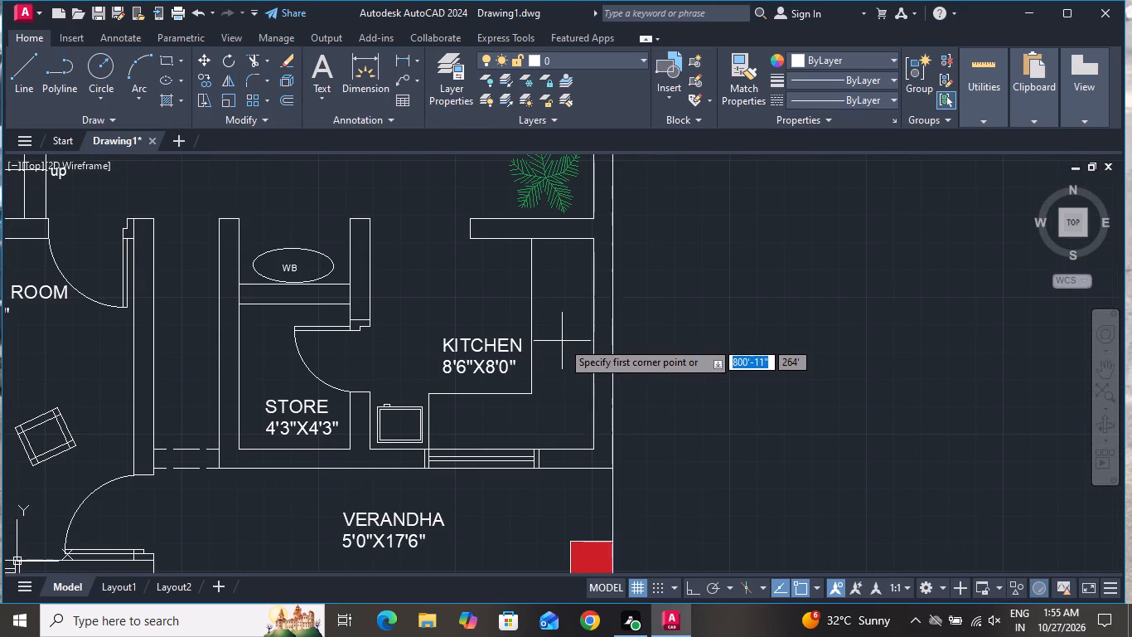
pyautogui.scroll(1, 565, 341)
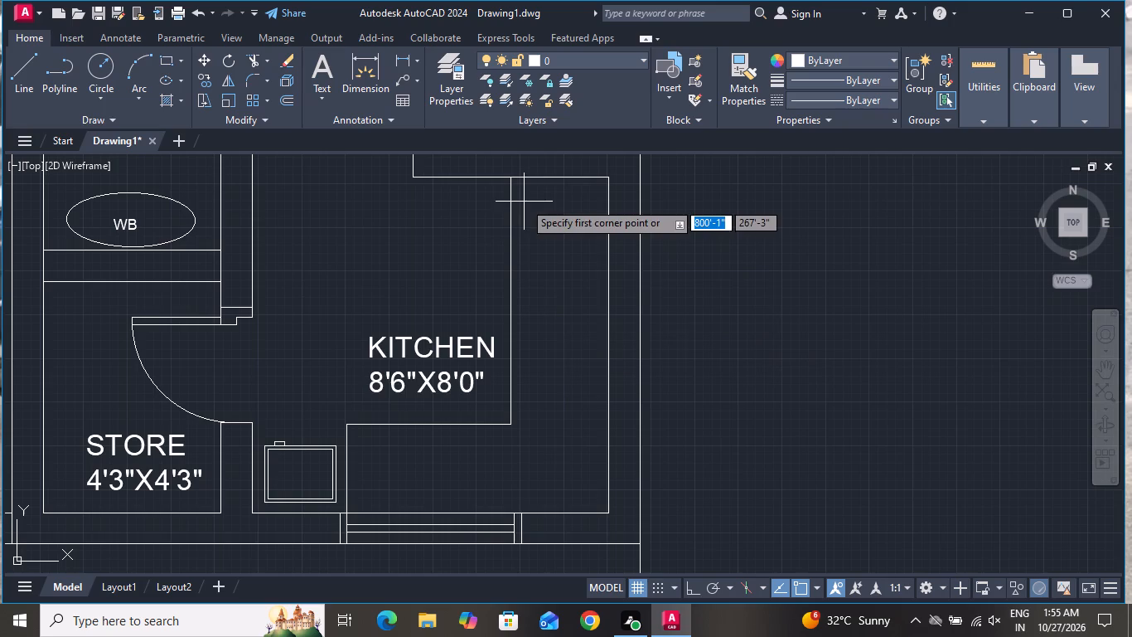
pyautogui.click(525, 202)
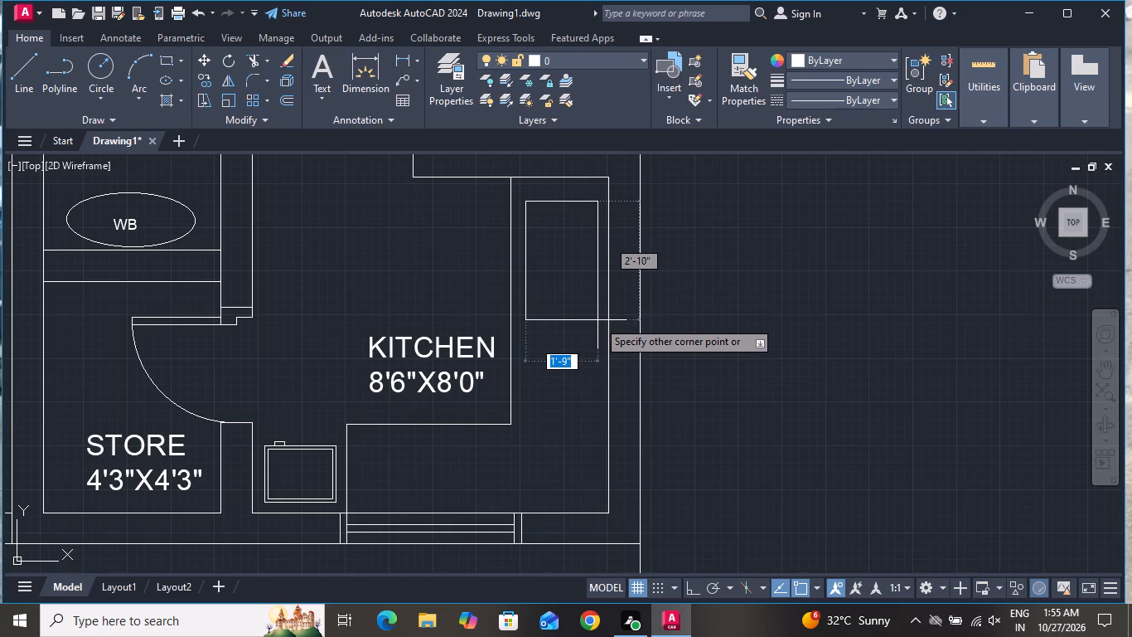
pyautogui.click(597, 324)
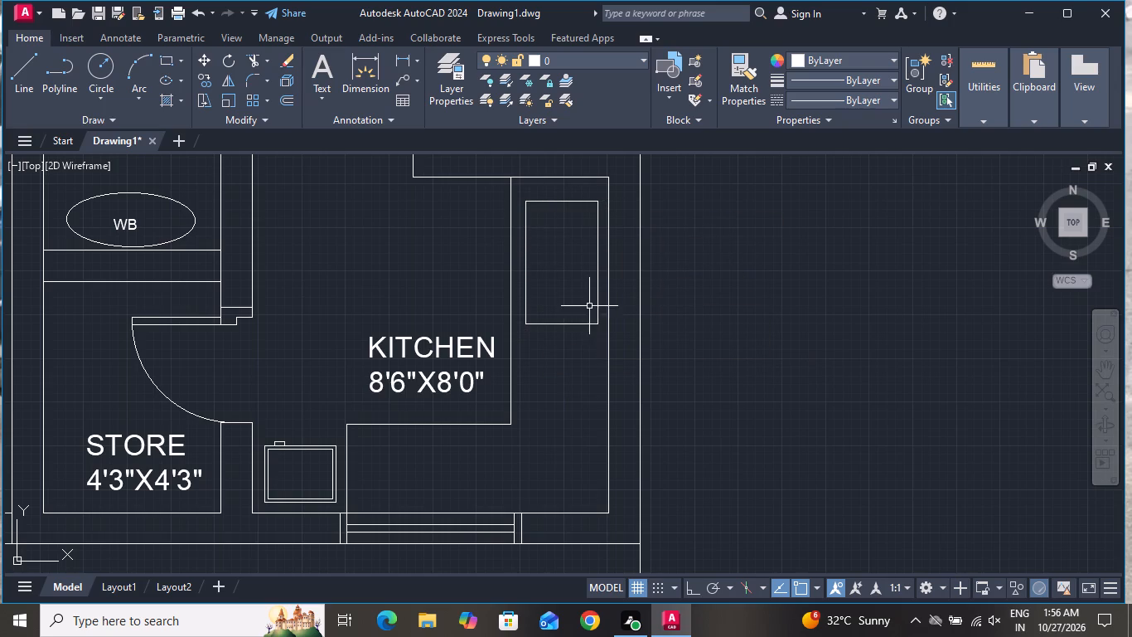
# Draw a horizontal line across the middle of the new counter rectangle, between the midpoints of its long sides.
pyautogui.click(21, 58)
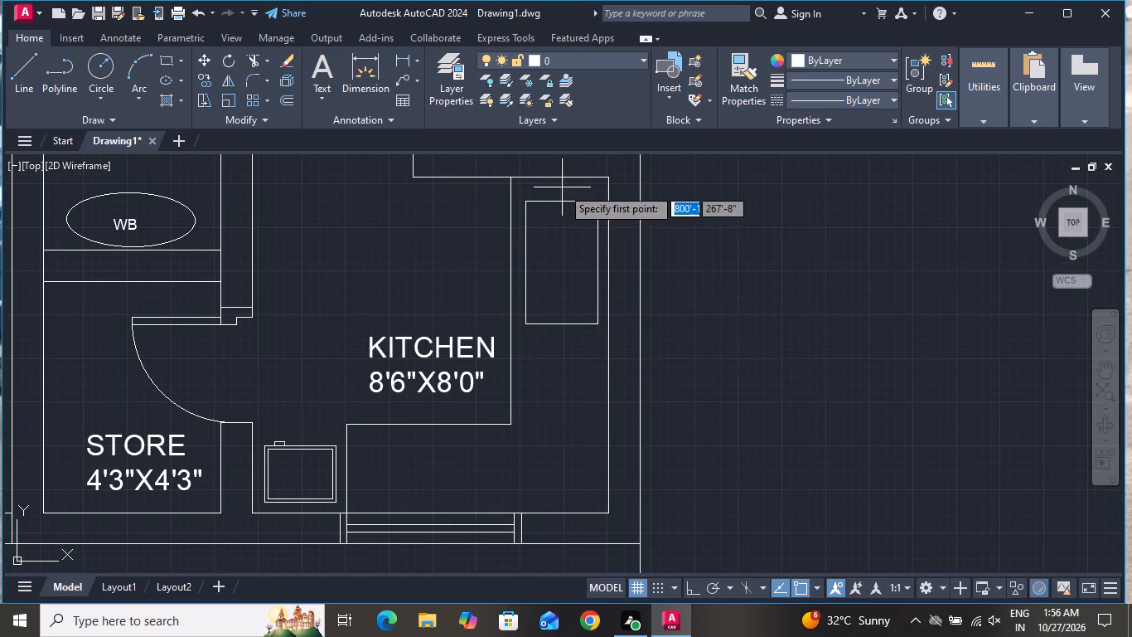
pyautogui.click(596, 260)
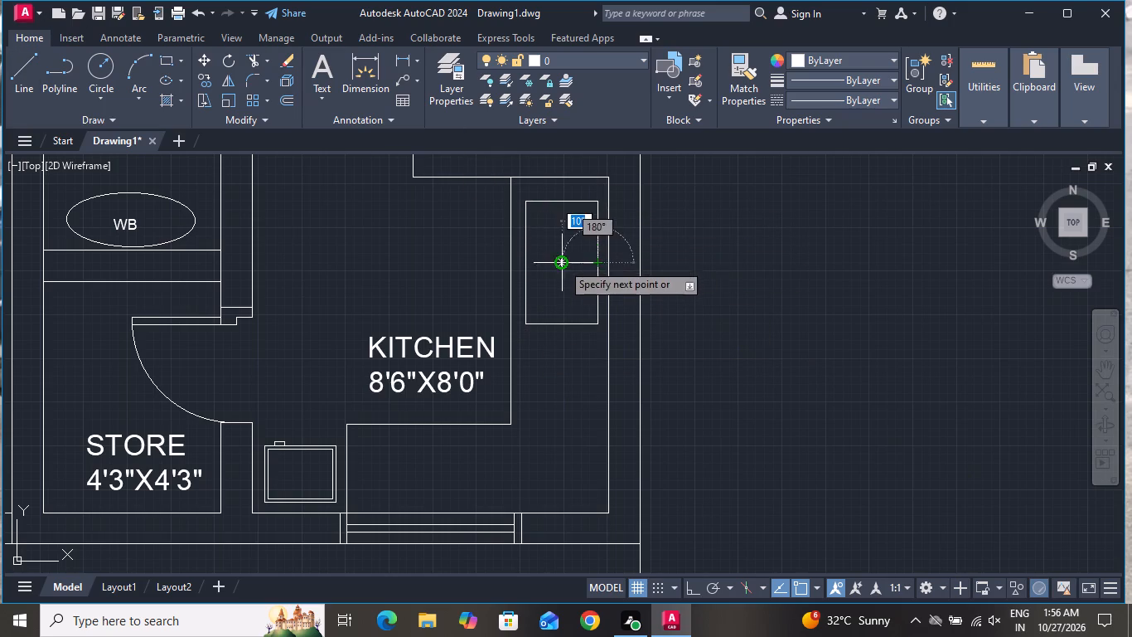
pyautogui.click(529, 265)
pyautogui.rightClick(529, 265)
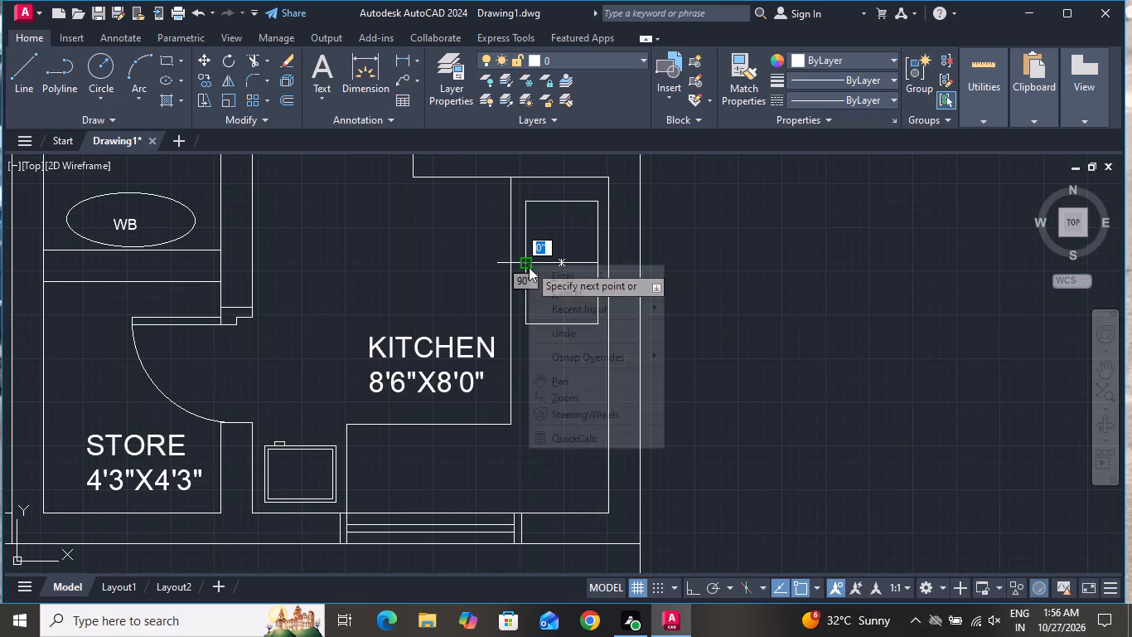
pyautogui.click(548, 294)
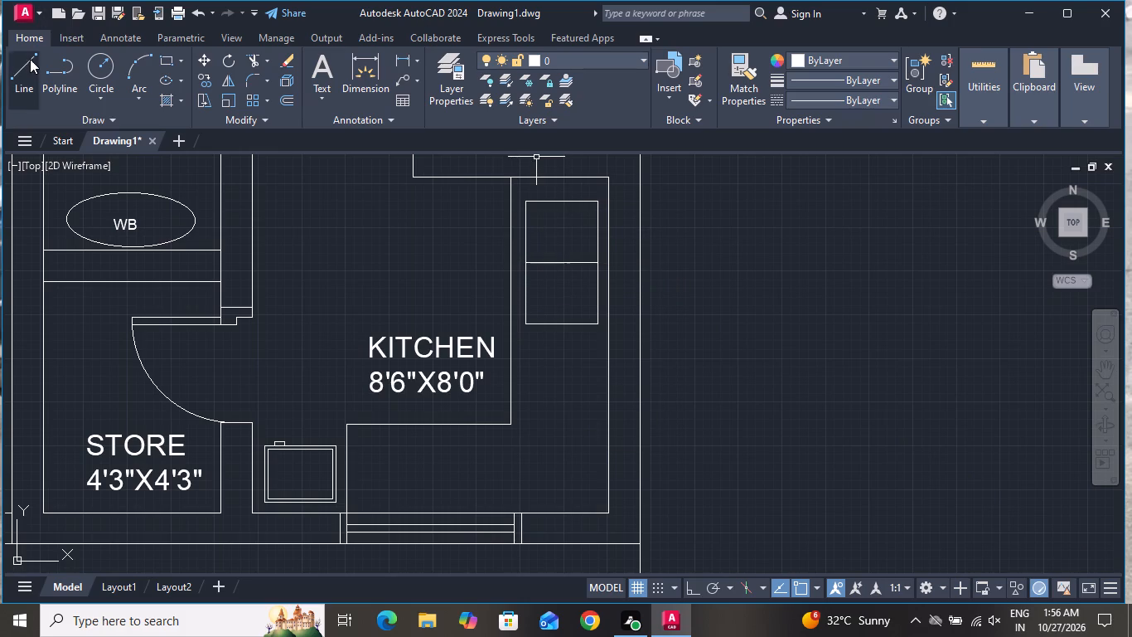
# Draw a smaller rectangle inside the upper half of the divided rectangle on the kitchen's right-hand counter.
pyautogui.click(162, 57)
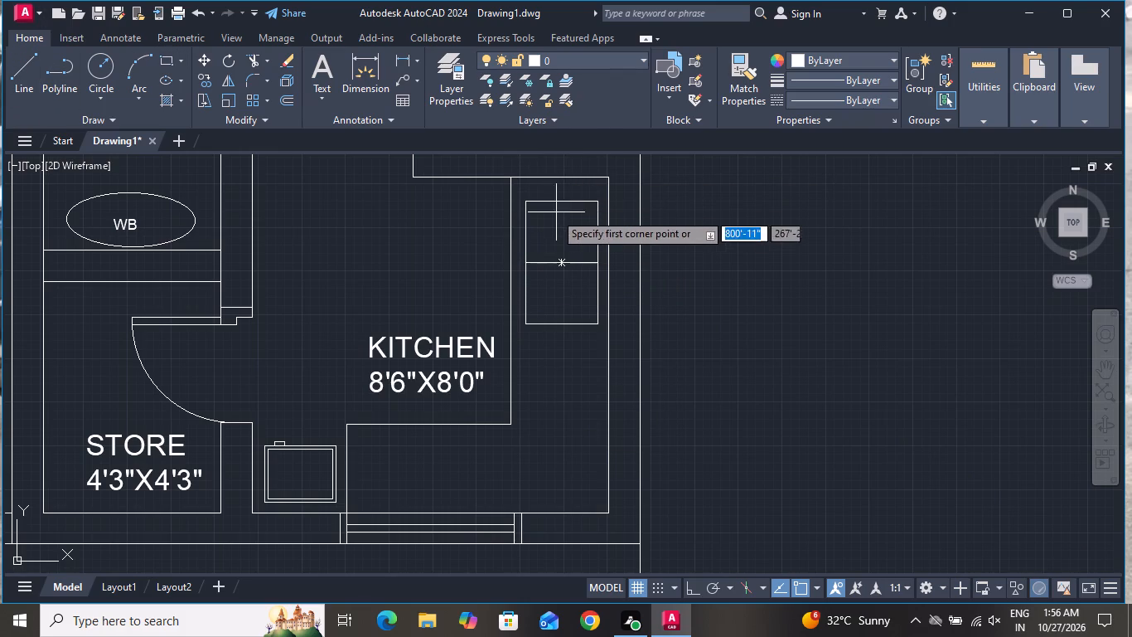
pyautogui.click(538, 212)
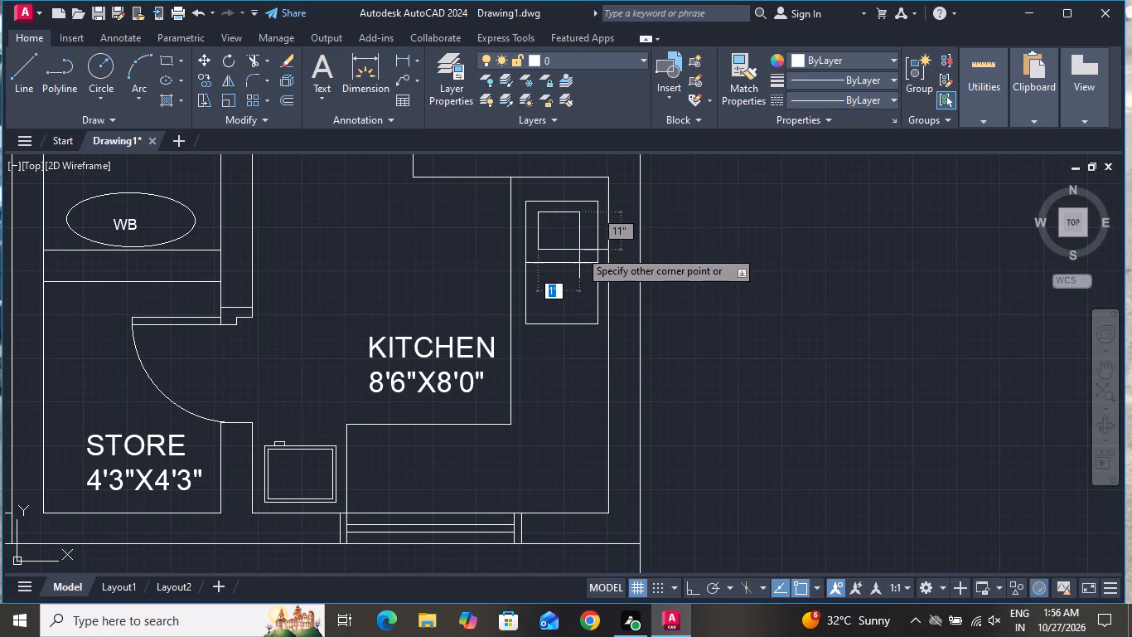
pyautogui.click(588, 254)
# Copy the small inner rectangle about 1'-5" straight down into the lower half of the divided counter rectangle.
pyautogui.click(585, 251)
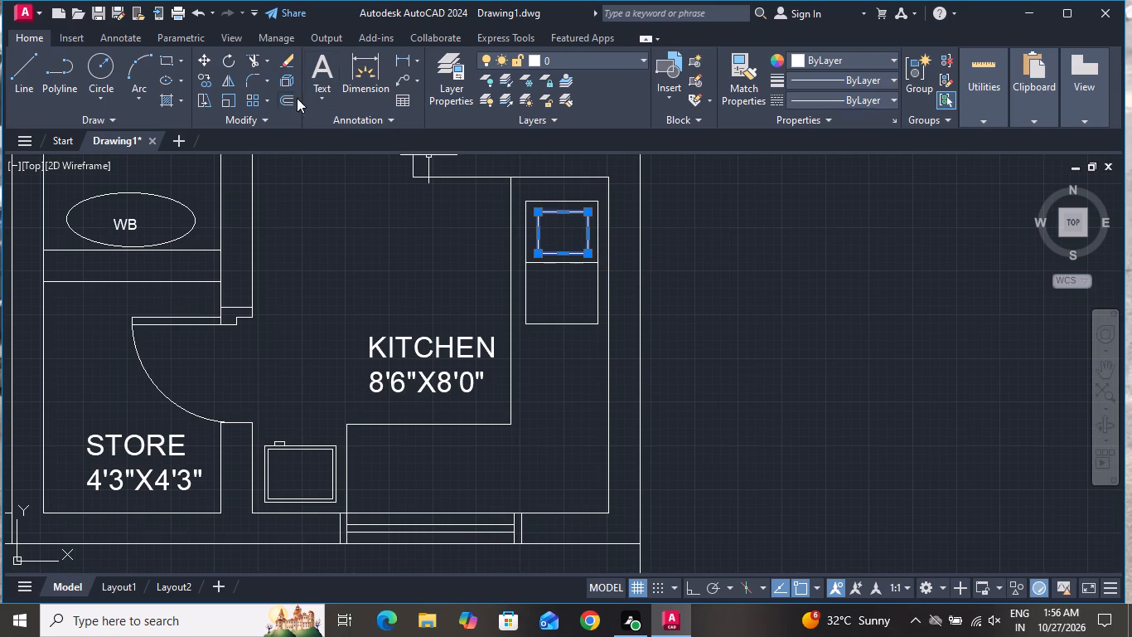
pyautogui.click(208, 85)
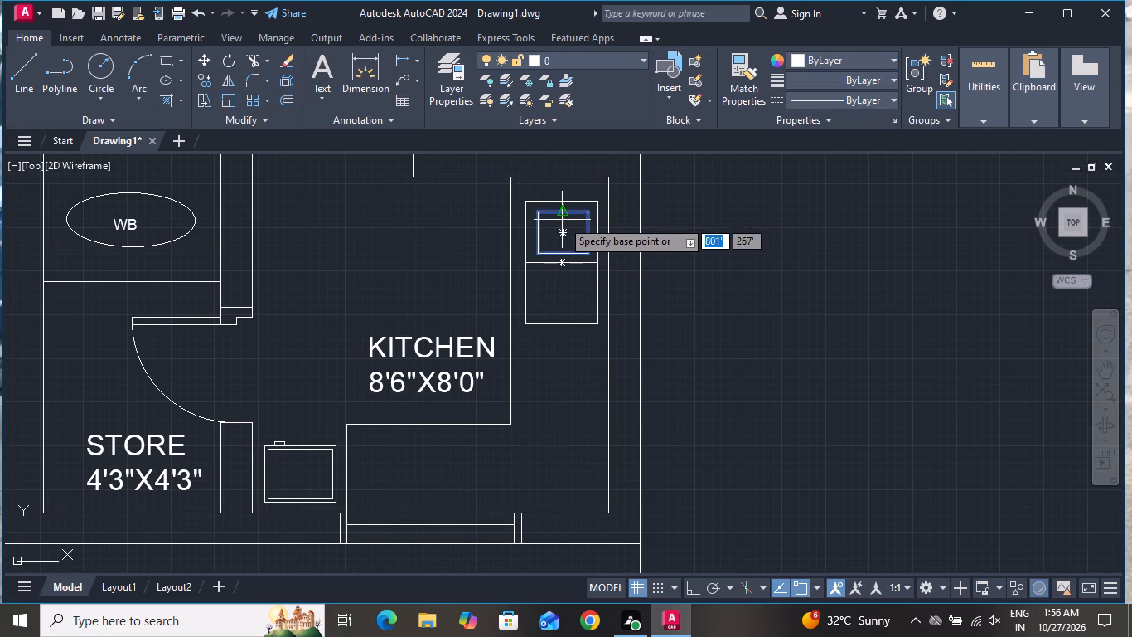
pyautogui.click(563, 220)
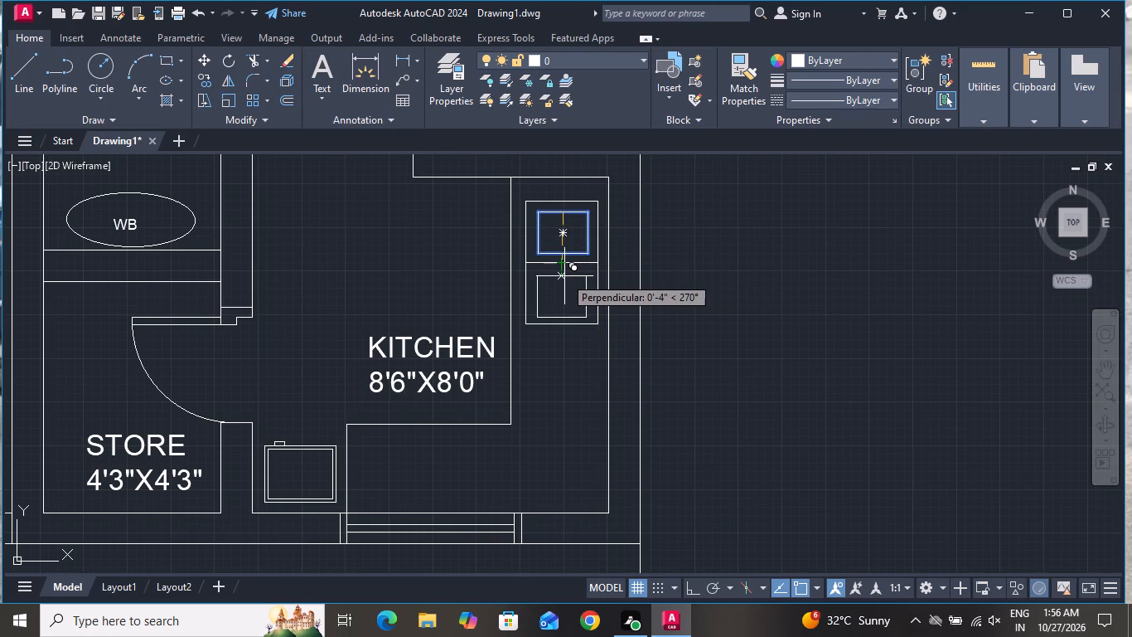
pyautogui.scroll(3, 568, 276)
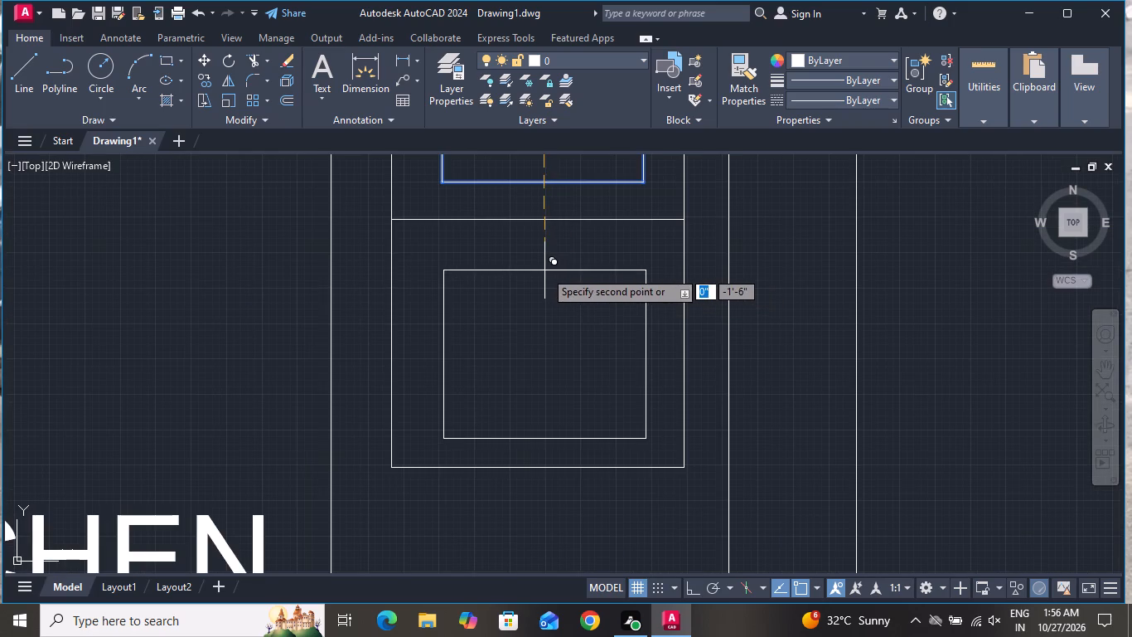
pyautogui.click(544, 262)
pyautogui.rightClick(547, 262)
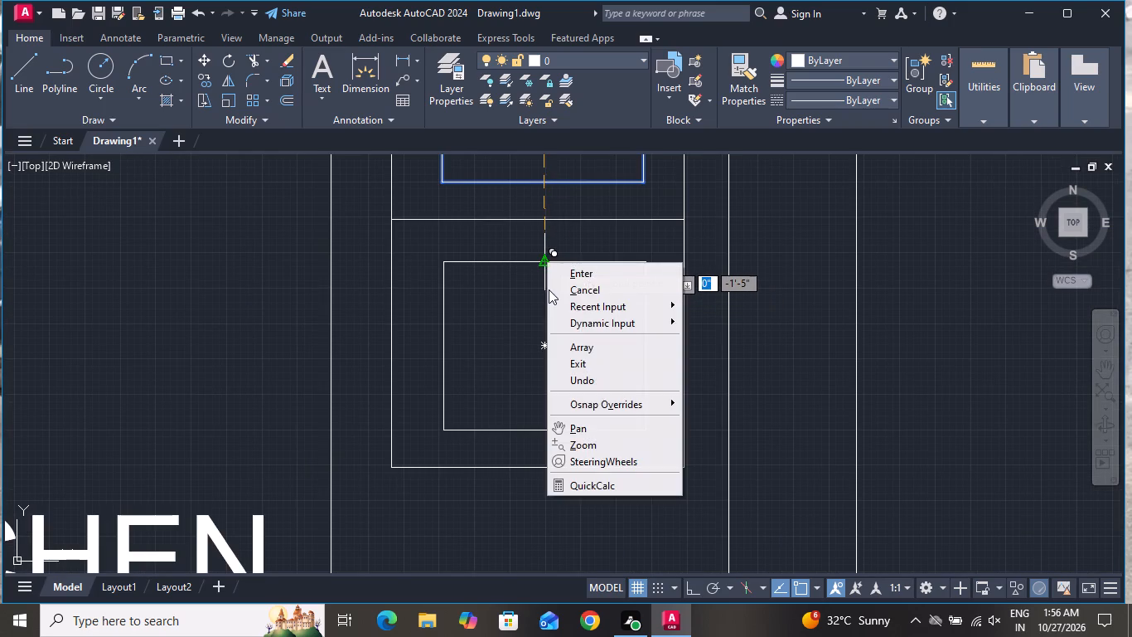
pyautogui.click(567, 289)
pyautogui.scroll(-2, 582, 371)
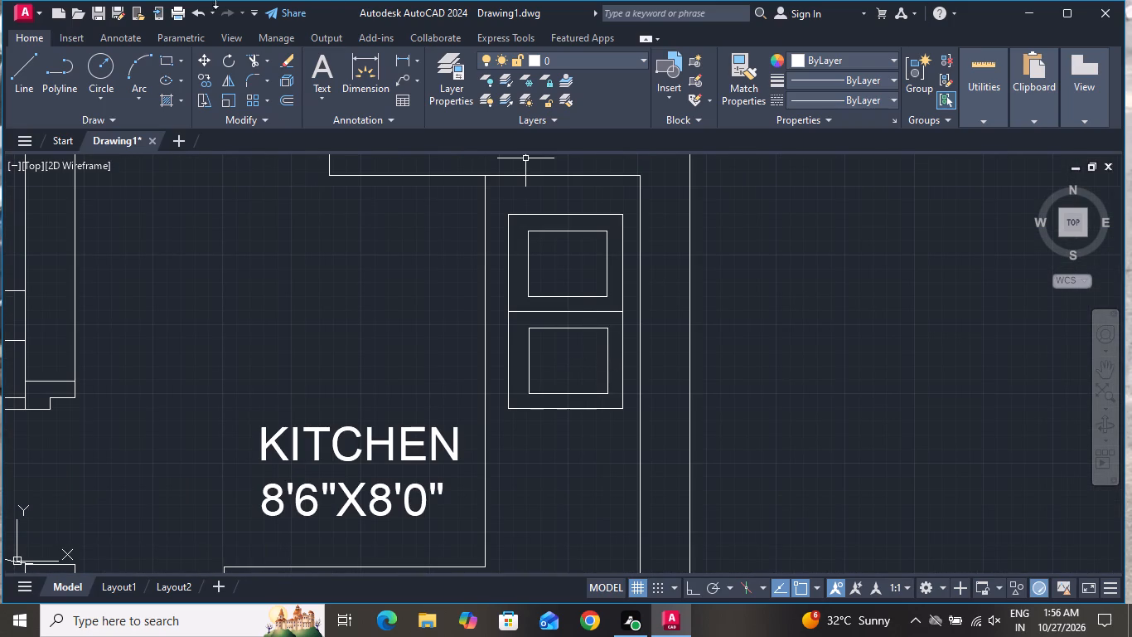
# Draw two crossing diagonal lines between opposite corners of the upper inner rectangle.
pyautogui.click(15, 80)
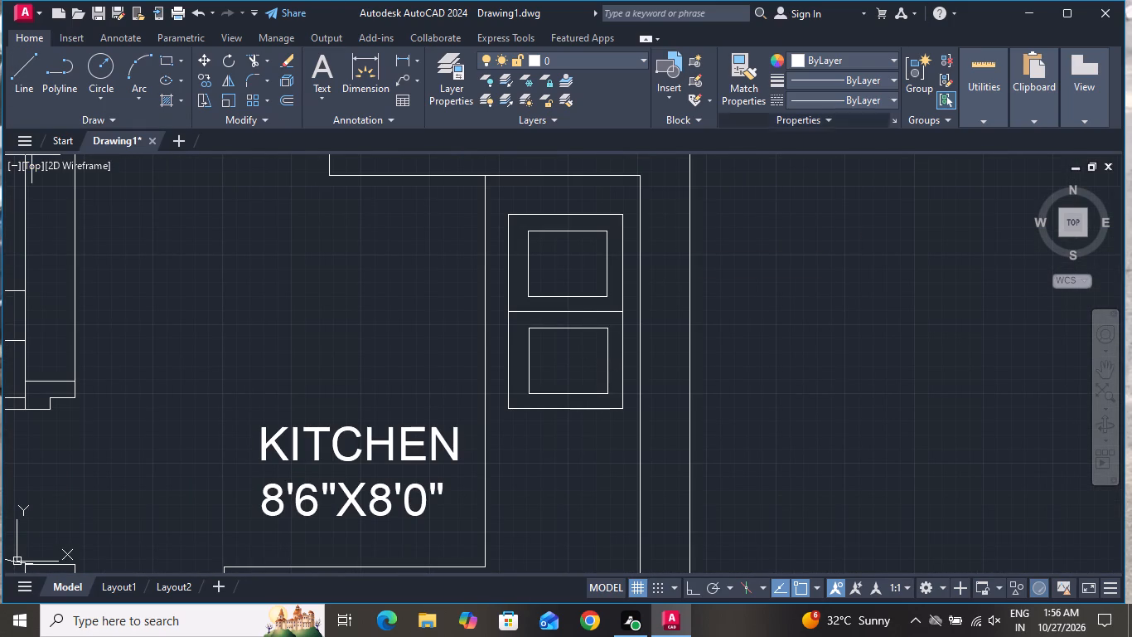
pyautogui.scroll(1, 555, 309)
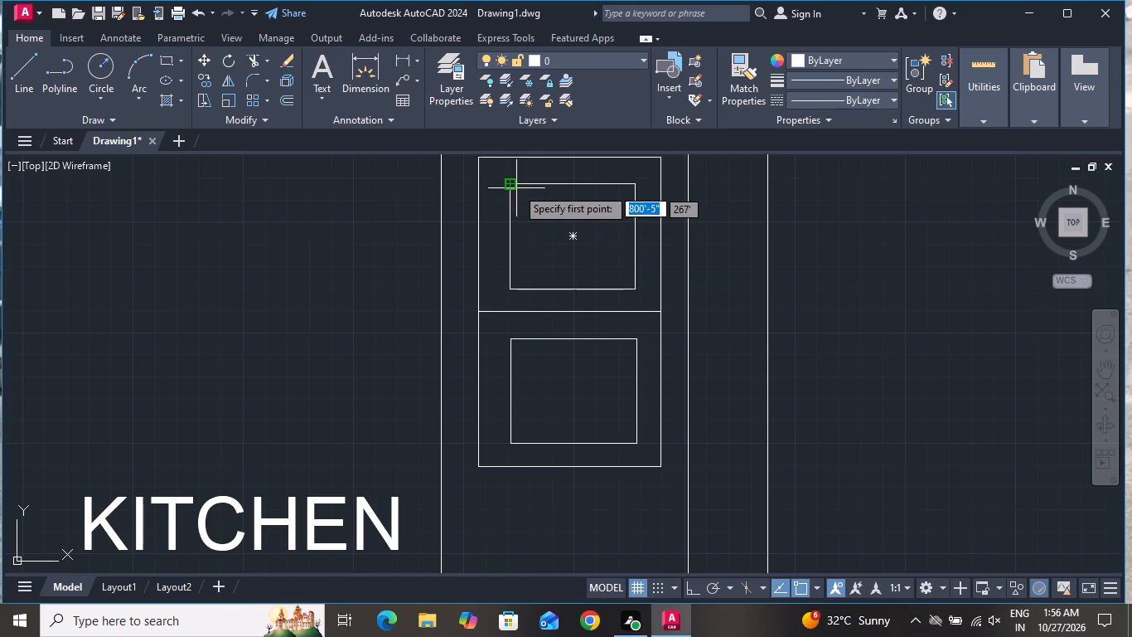
pyautogui.click(511, 187)
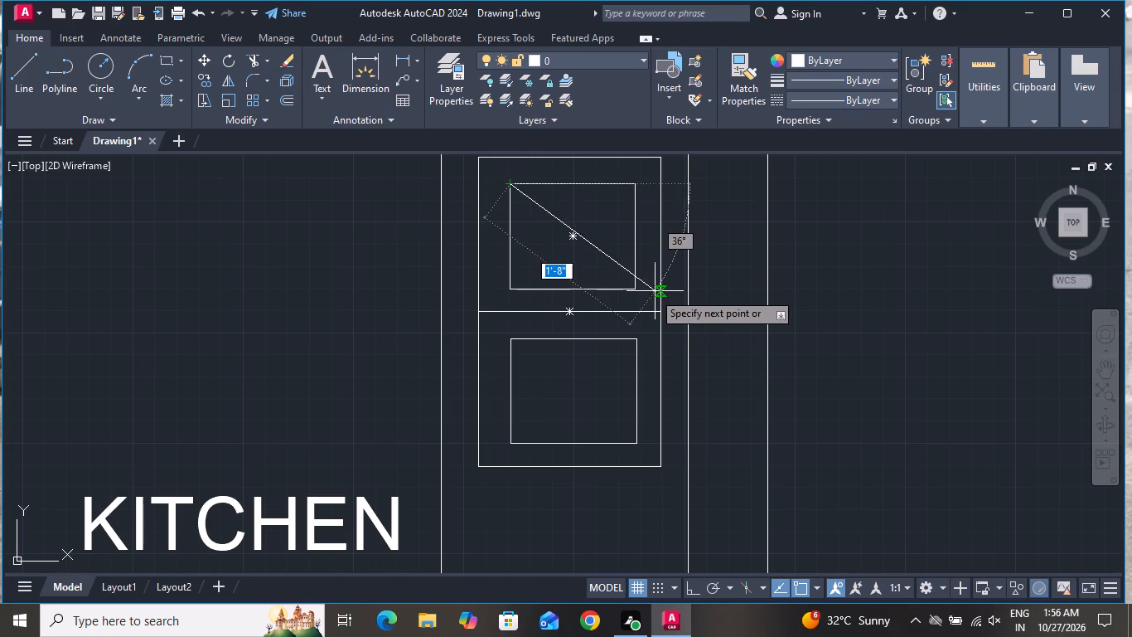
pyautogui.click(633, 287)
pyautogui.rightClick(633, 282)
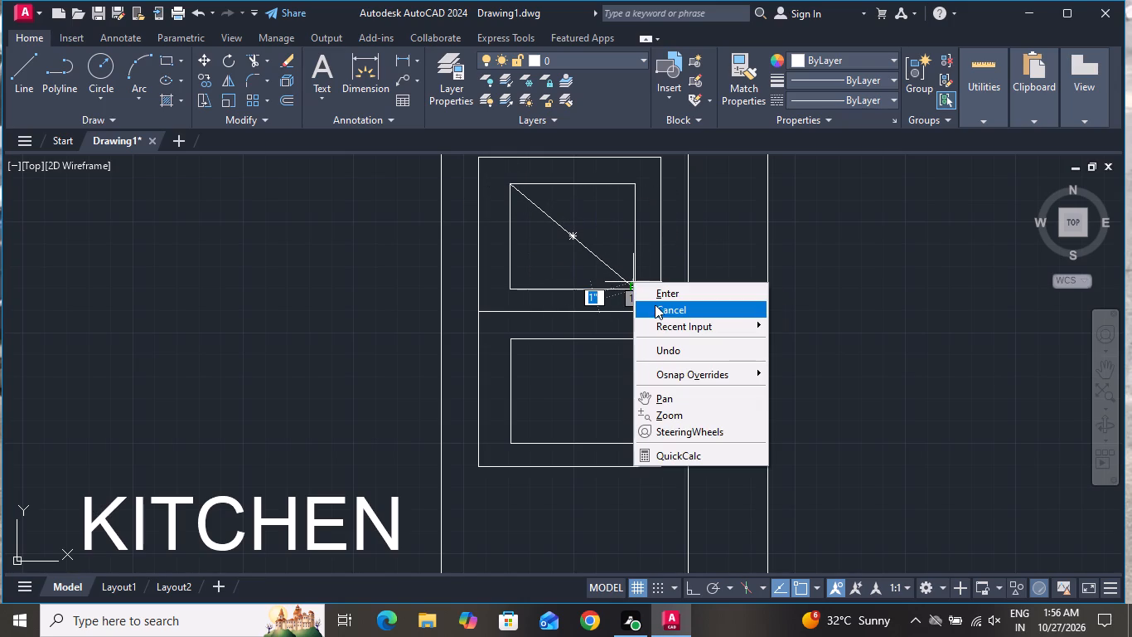
pyautogui.click(663, 312)
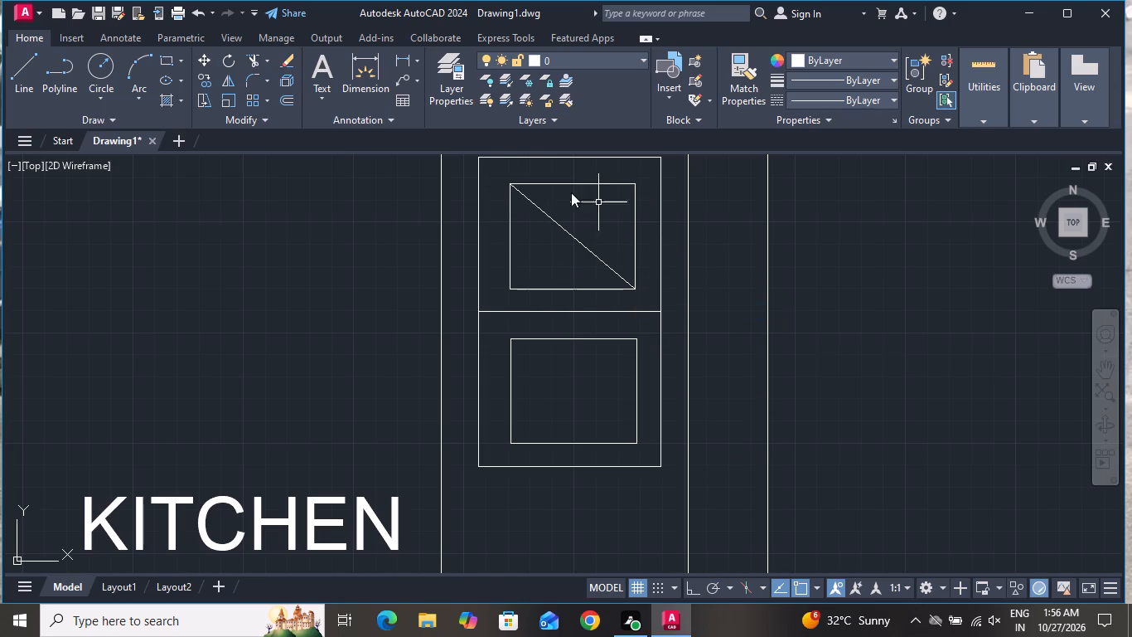
pyautogui.click(28, 69)
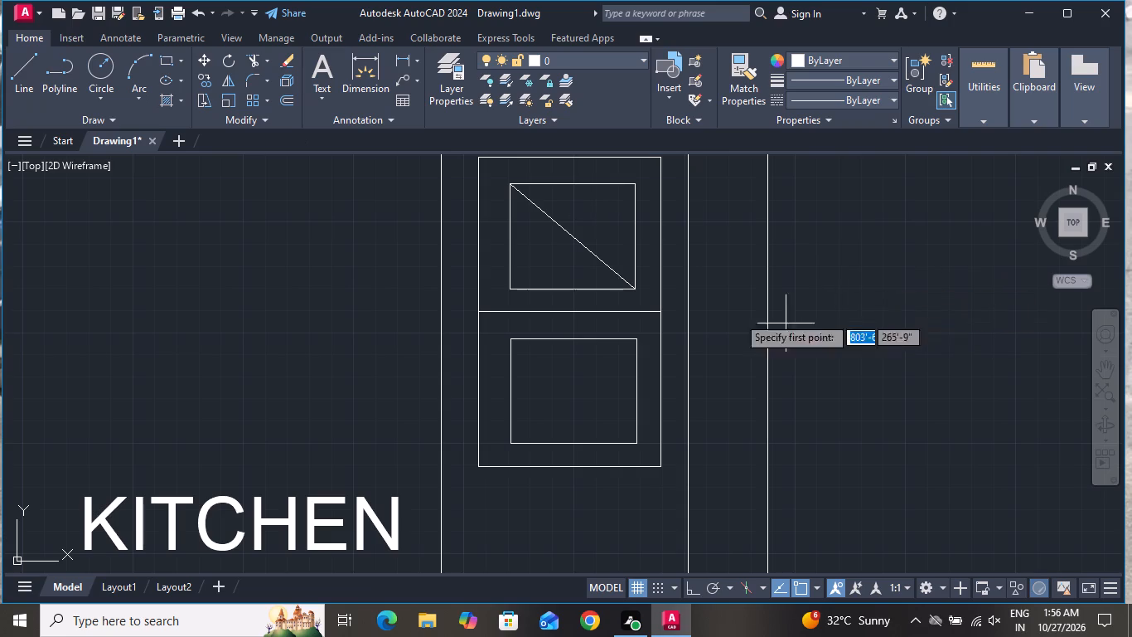
pyautogui.click(511, 288)
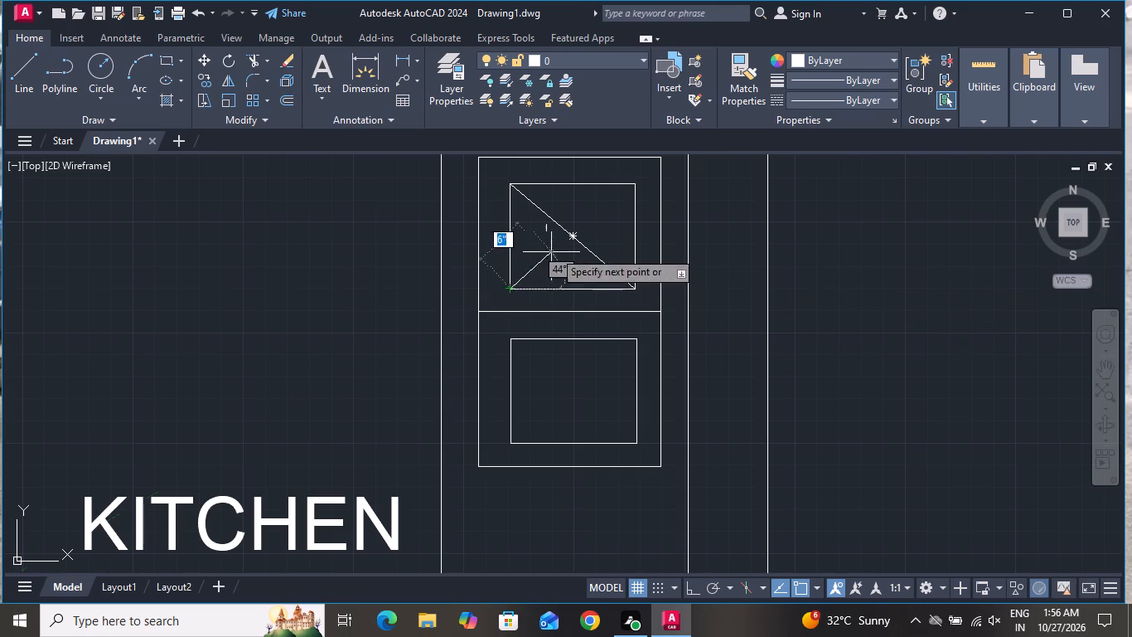
pyautogui.click(634, 183)
pyautogui.rightClick(634, 183)
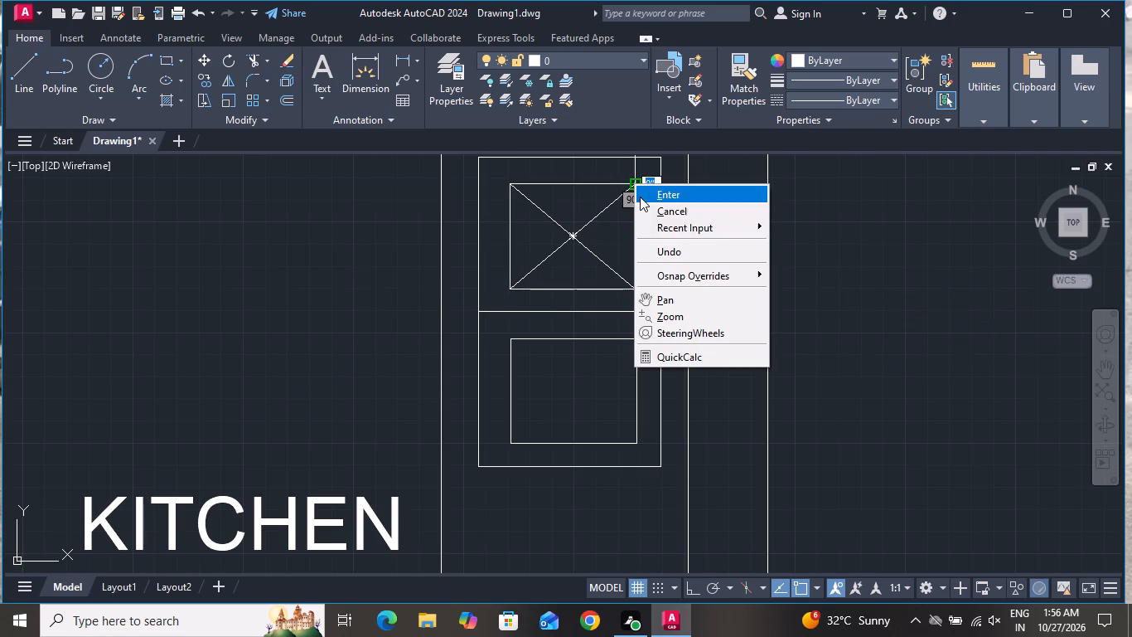
pyautogui.click(655, 219)
pyautogui.click(651, 205)
# Draw two crossing diagonal lines between opposite corners of the lower inner rectangle.
pyautogui.click(18, 64)
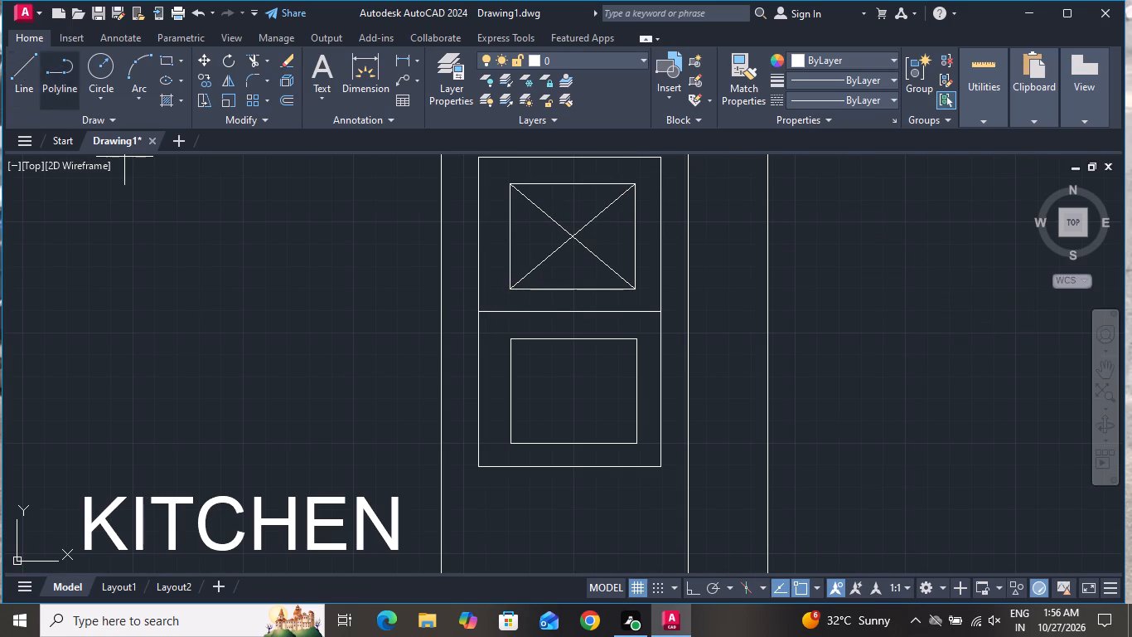
pyautogui.click(515, 340)
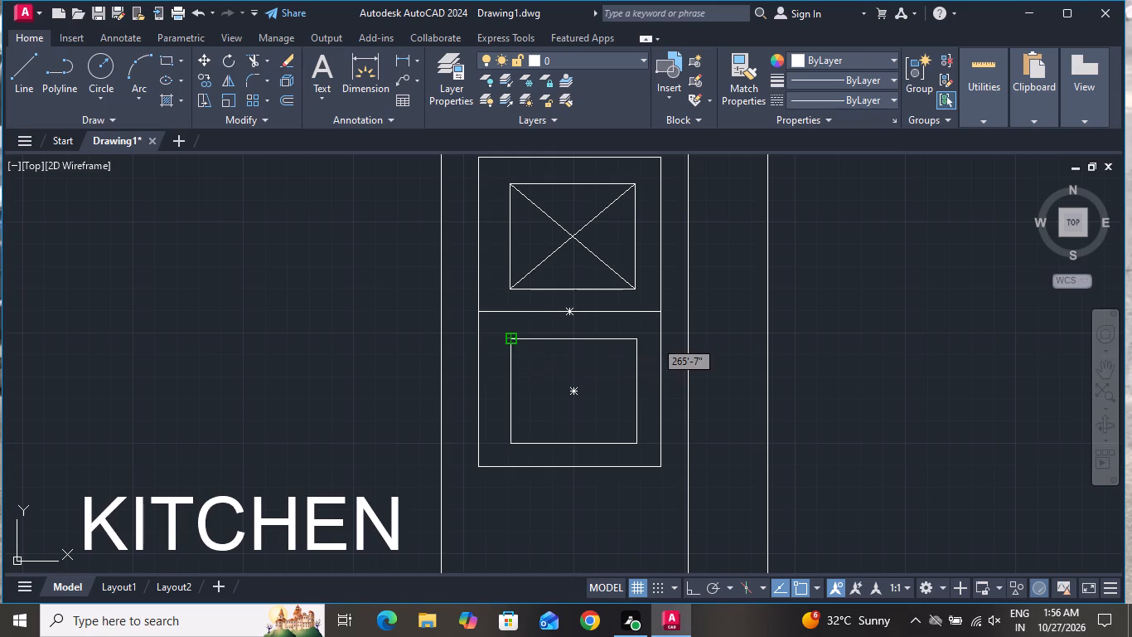
pyautogui.click(633, 439)
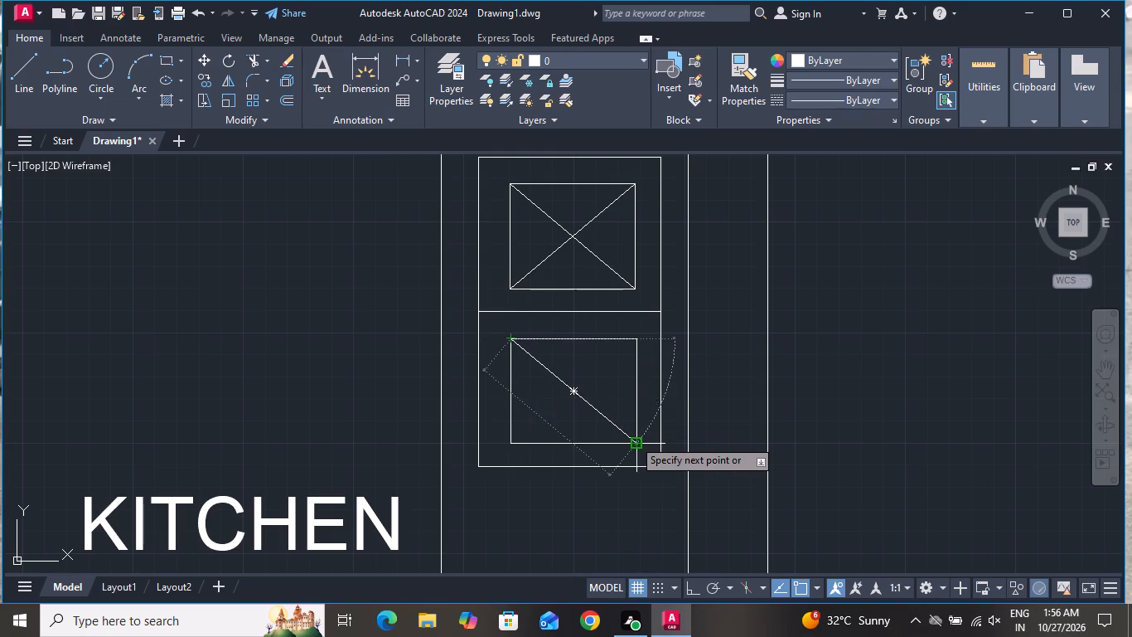
pyautogui.rightClick(634, 439)
pyautogui.click(663, 289)
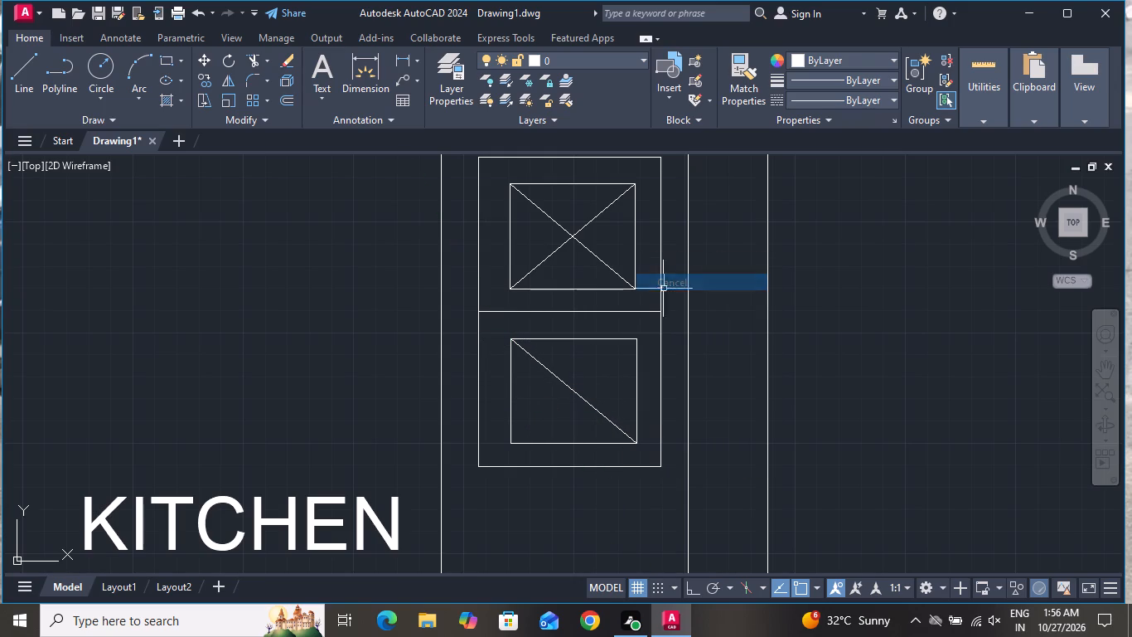
pyautogui.click(21, 74)
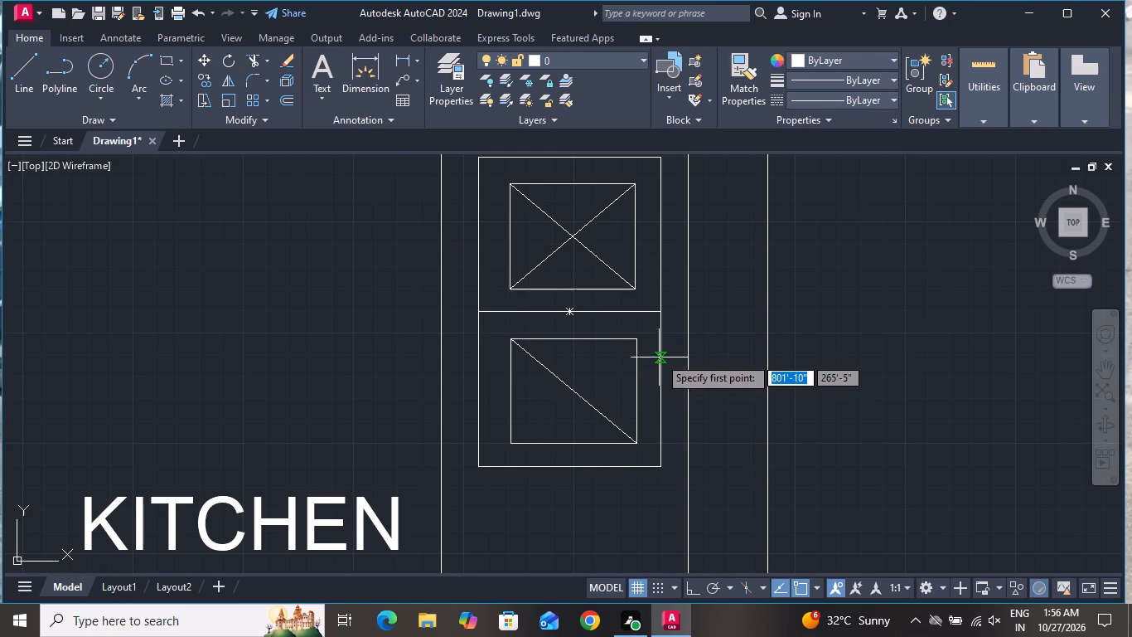
pyautogui.click(638, 338)
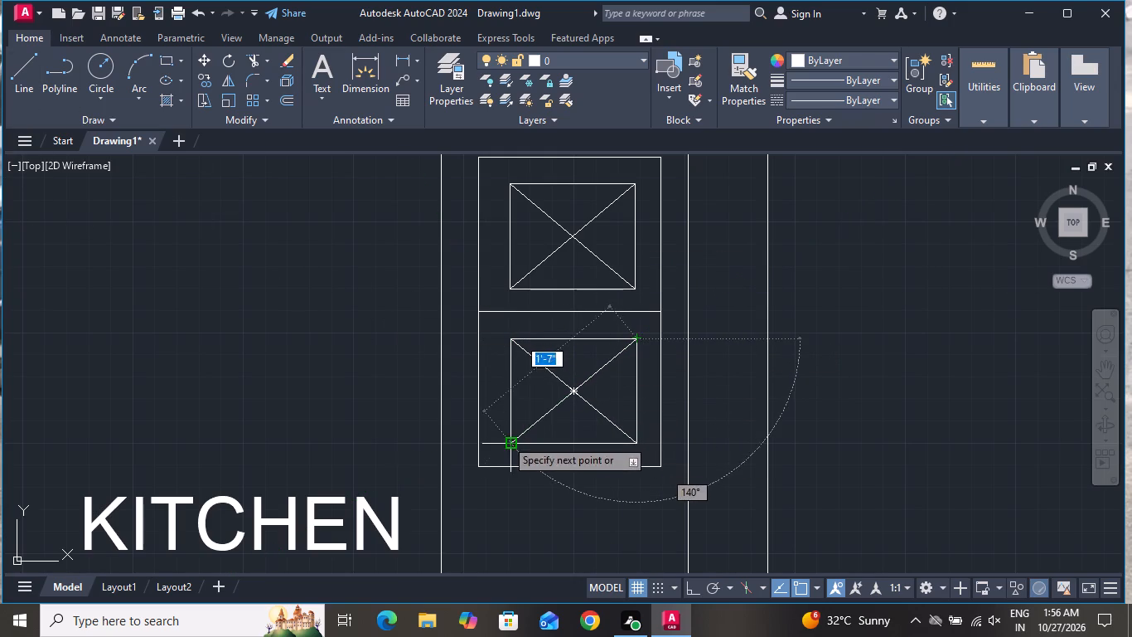
pyautogui.click(505, 439)
pyautogui.rightClick(505, 438)
pyautogui.click(536, 288)
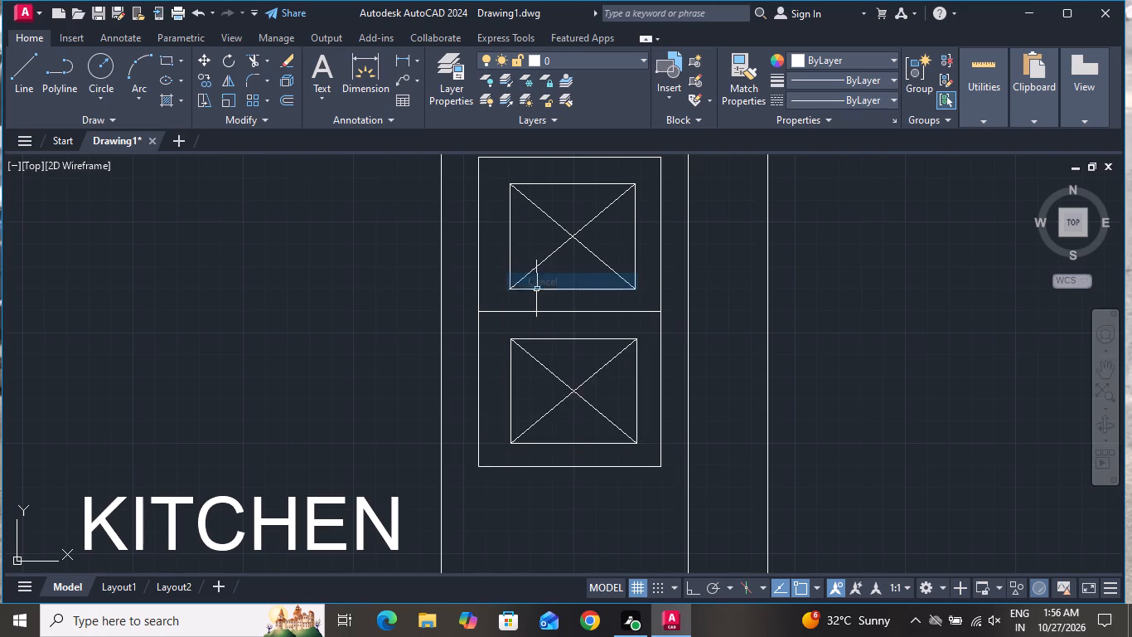
# Draw a rectangle about 1'-9" wide in the lower-right corner area of the kitchen's L-shaped counter.
pyautogui.scroll(-3, 544, 328)
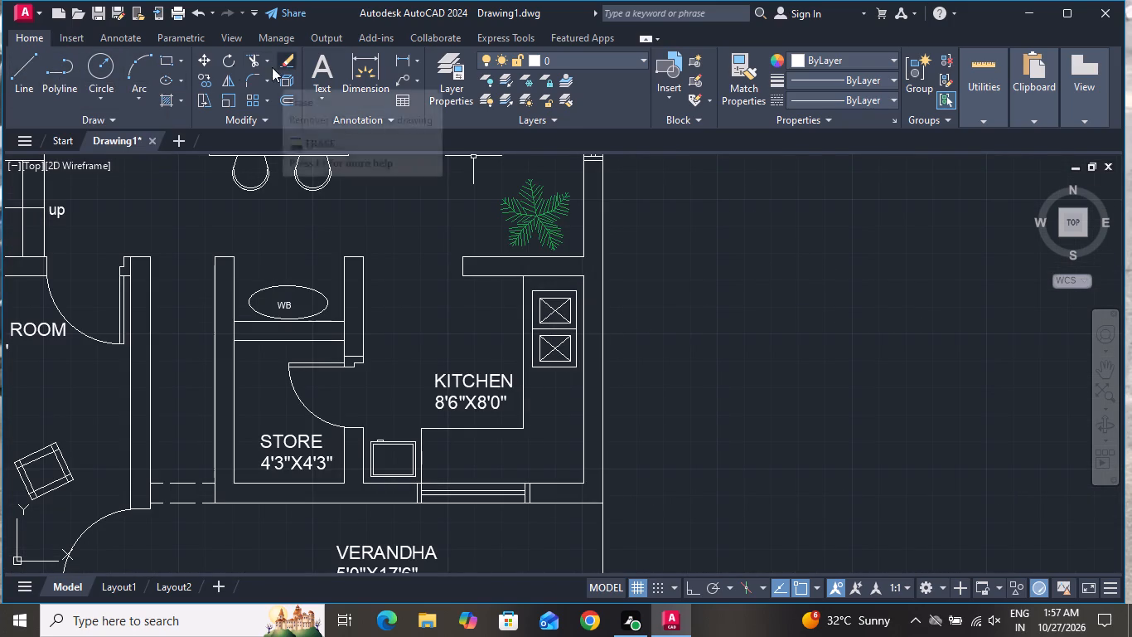
pyautogui.click(168, 59)
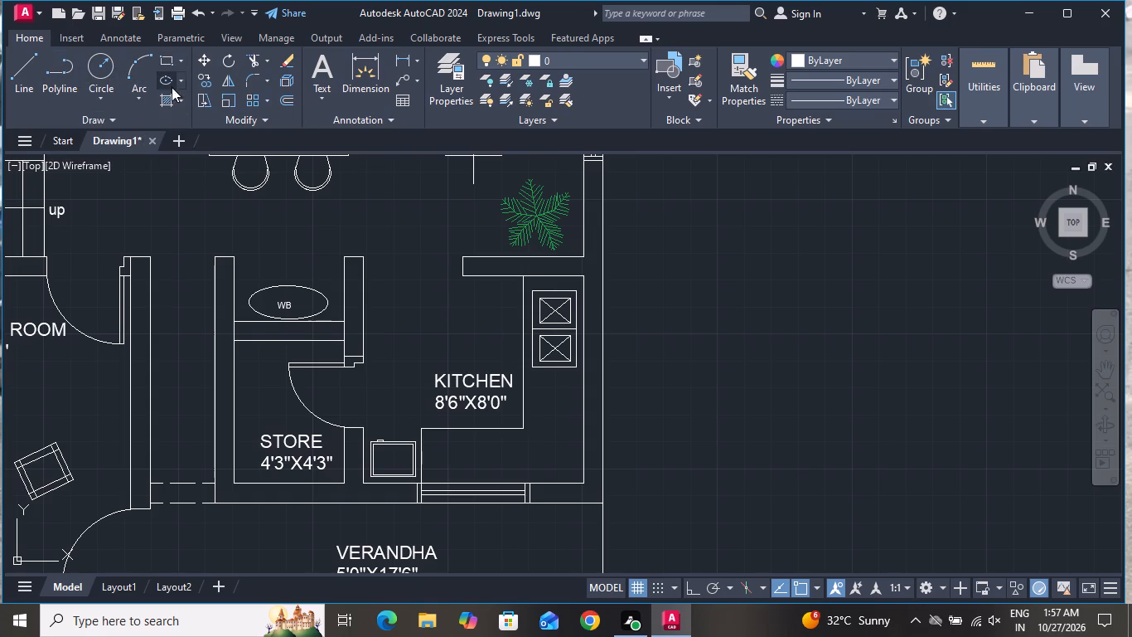
pyautogui.scroll(1, 524, 466)
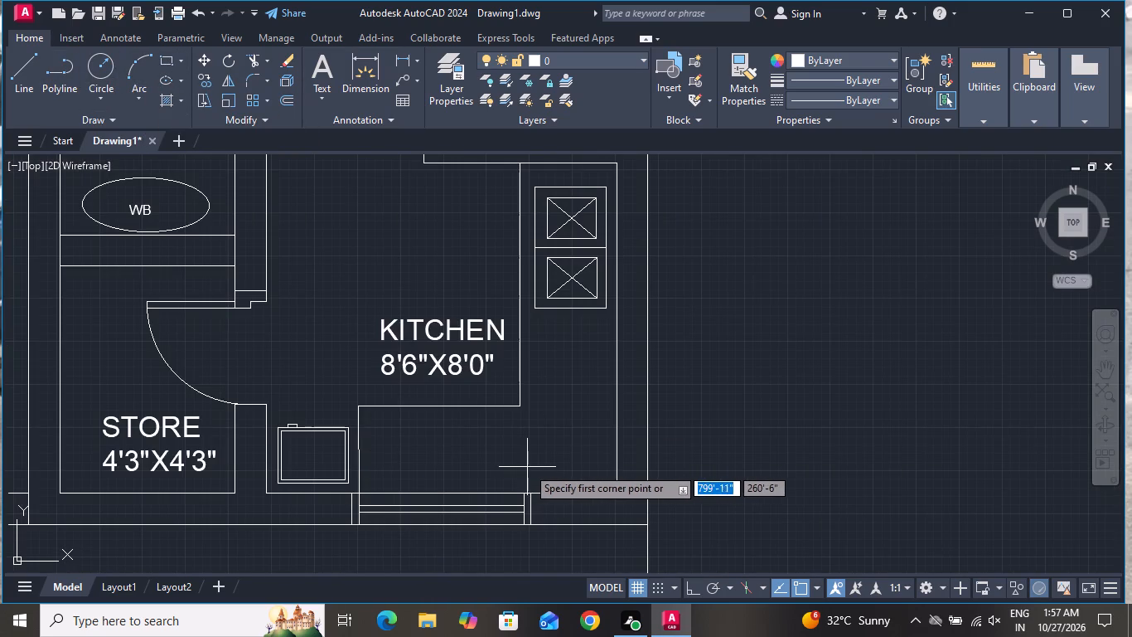
pyautogui.scroll(1, 528, 467)
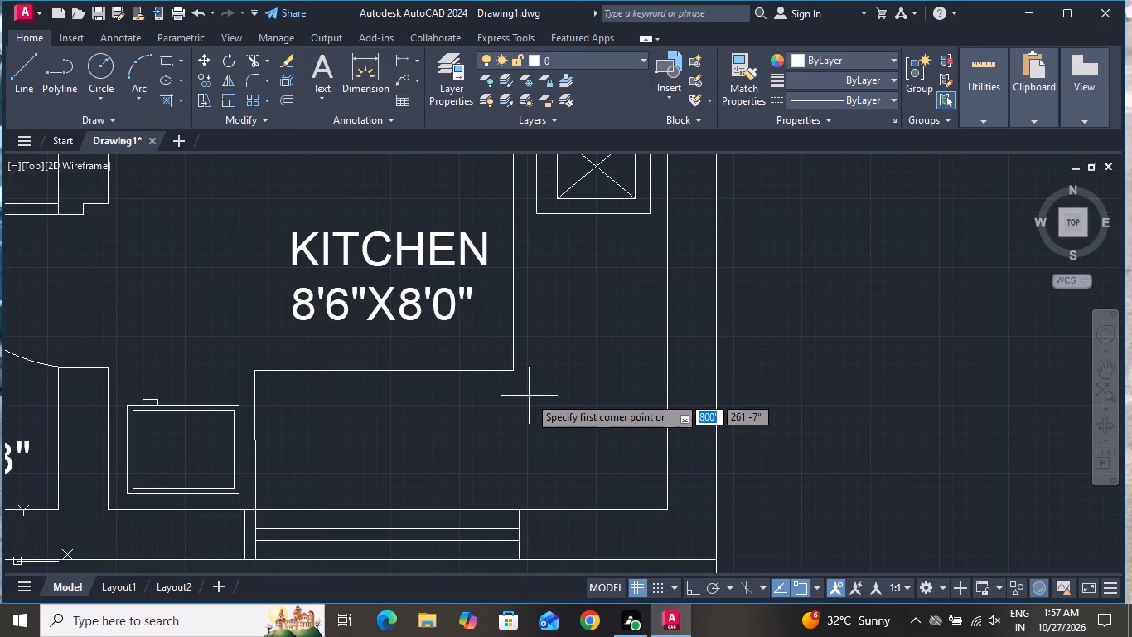
pyautogui.click(499, 398)
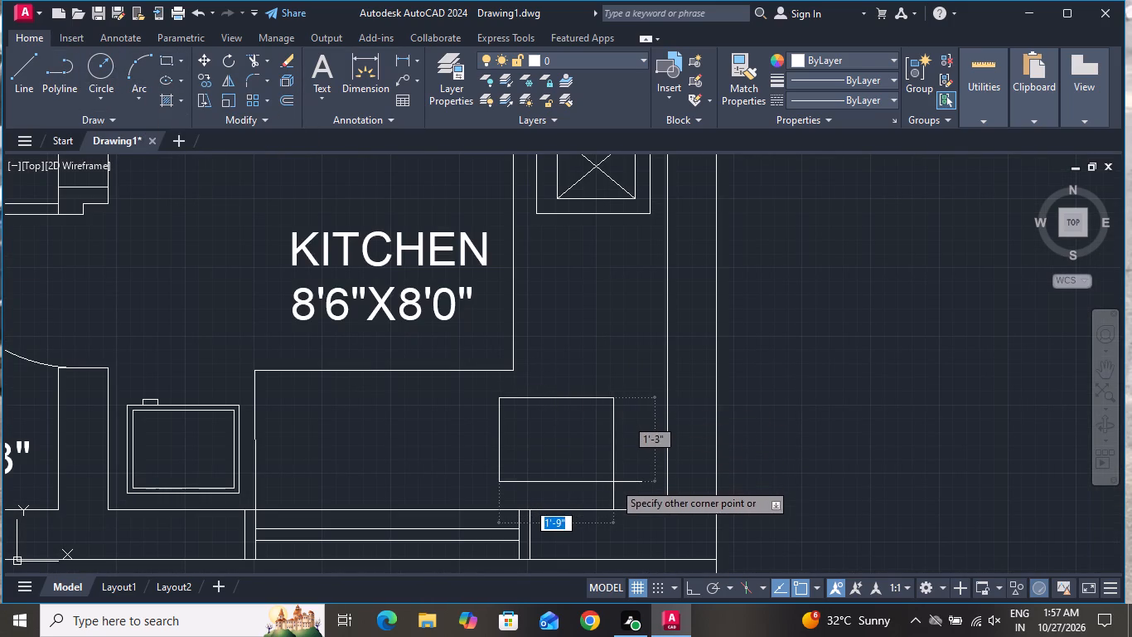
pyautogui.click(615, 489)
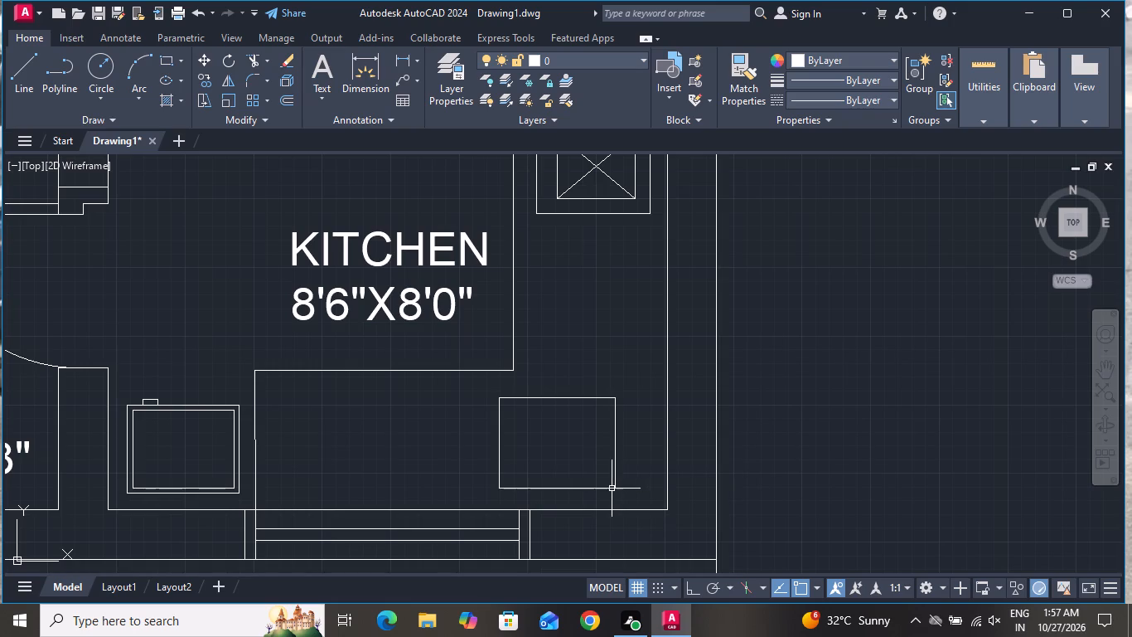
# Draw a small circle inside the new corner counter rectangle, near its upper-right corner.
pyautogui.scroll(1, 602, 504)
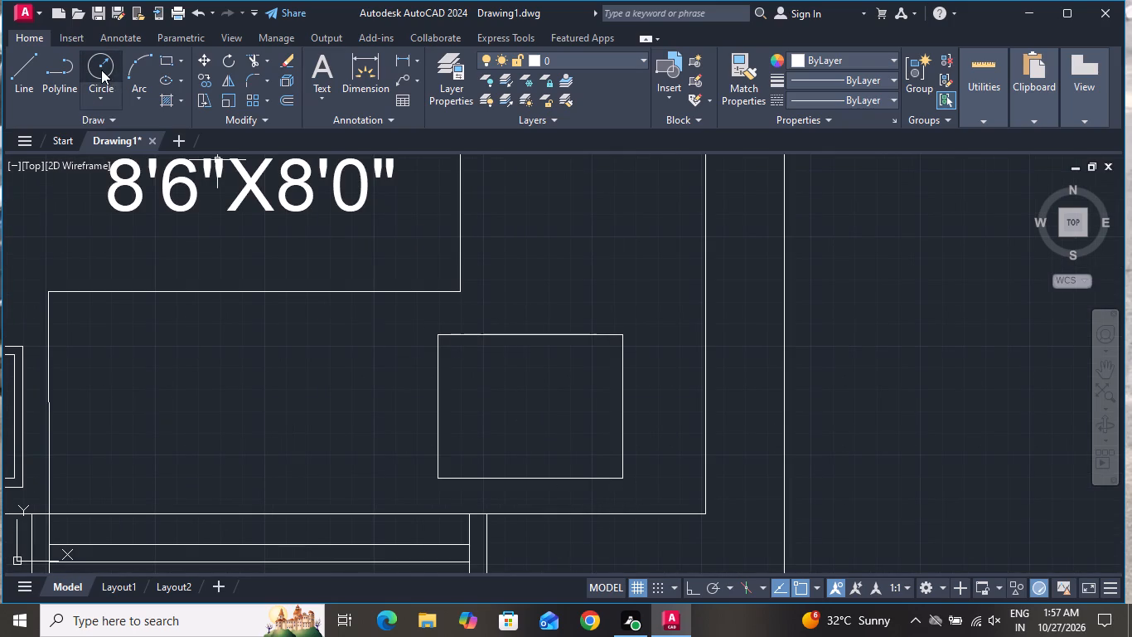
pyautogui.click(101, 70)
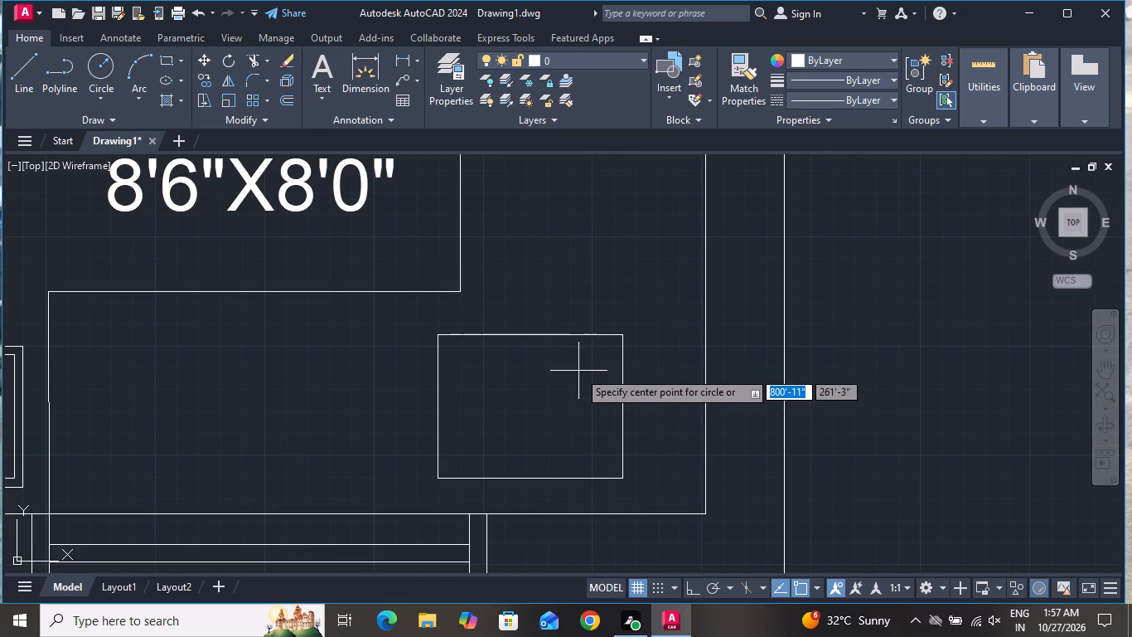
pyautogui.click(578, 369)
pyautogui.click(588, 384)
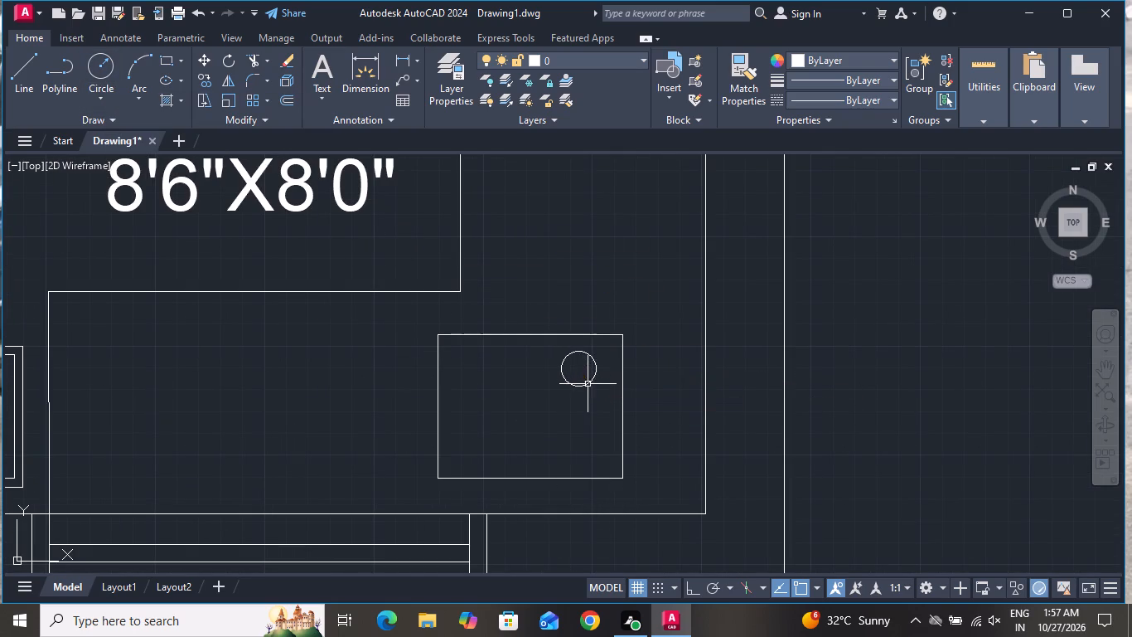
# Draw a horizontal and a vertical diameter line crossing inside the small circle in the kitchen's corner counter rectangle.
pyautogui.click(12, 69)
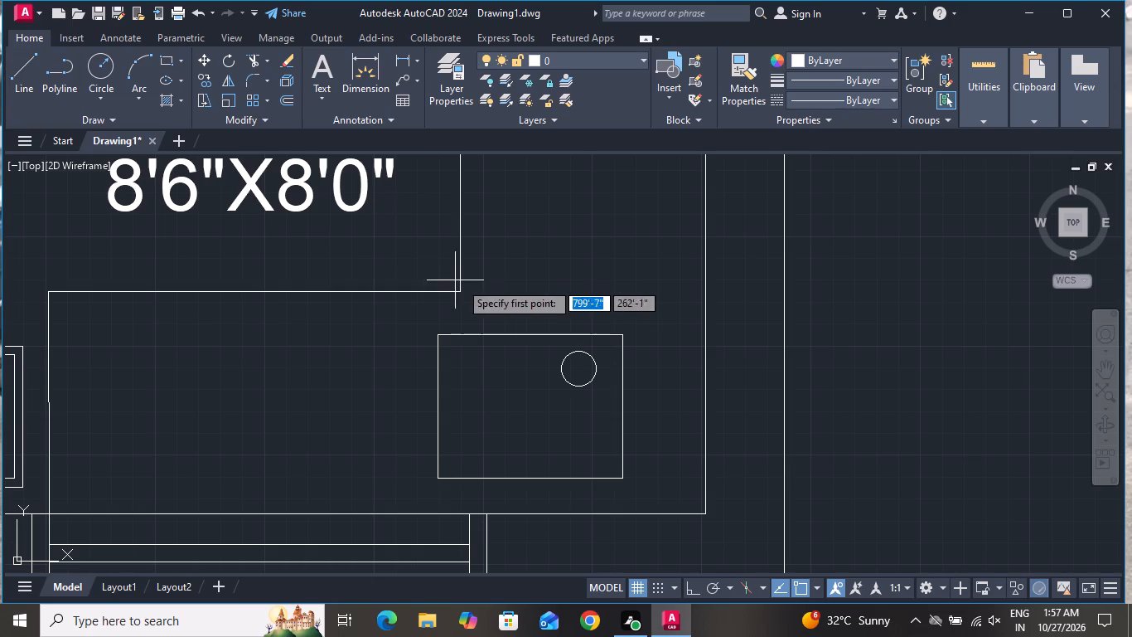
pyautogui.scroll(2, 531, 339)
pyautogui.click(602, 414)
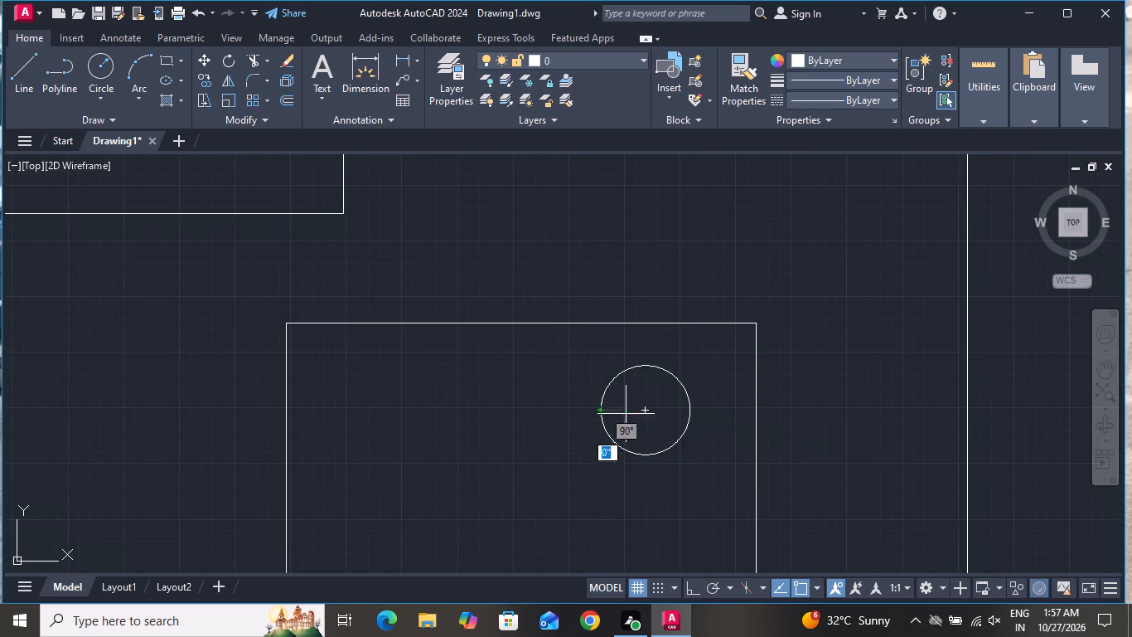
pyautogui.click(688, 411)
pyautogui.rightClick(688, 410)
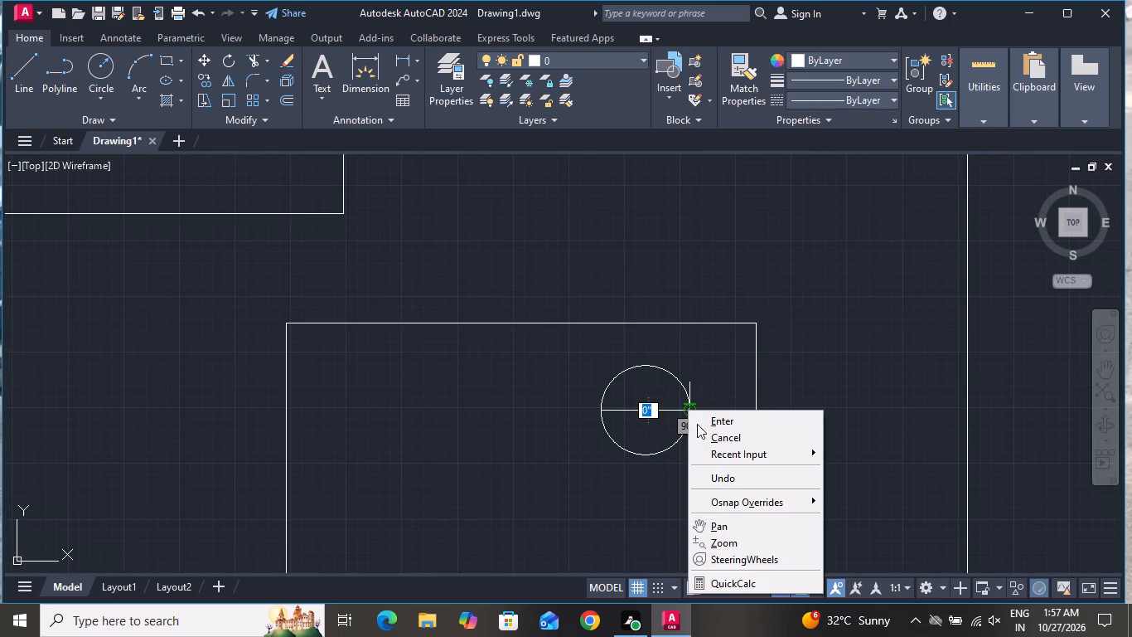
pyautogui.click(702, 429)
pyautogui.click(25, 59)
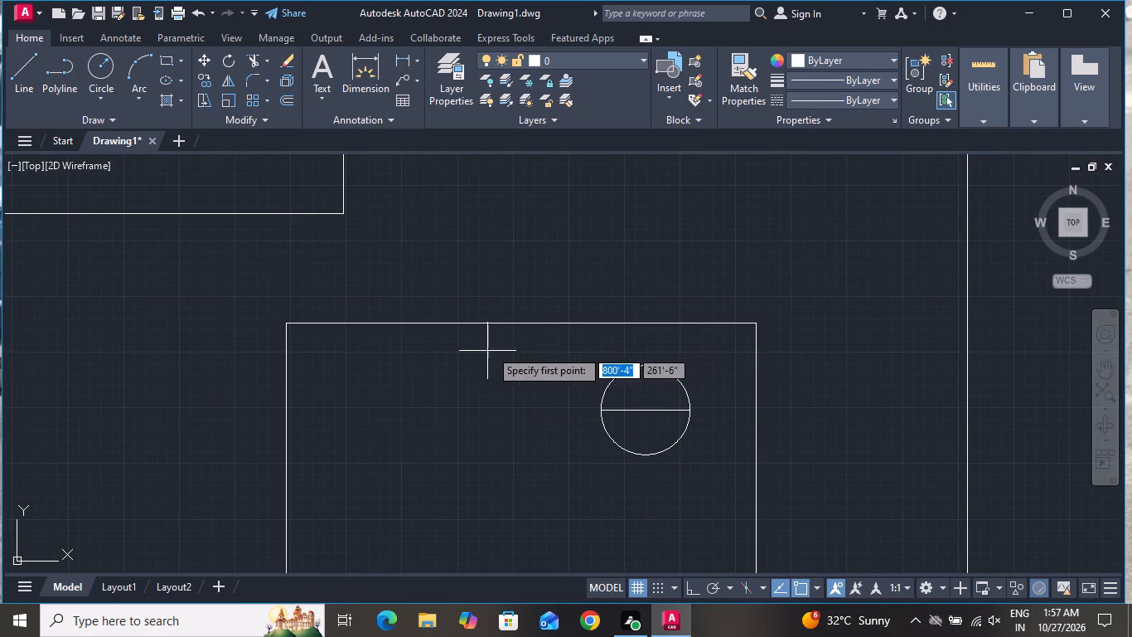
pyautogui.click(641, 366)
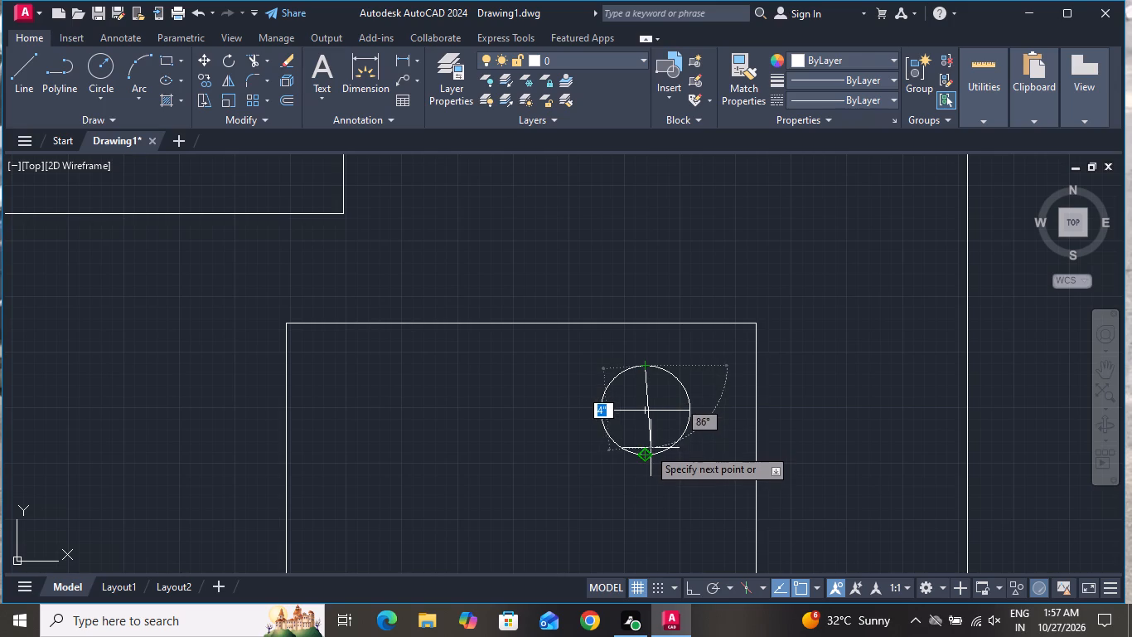
pyautogui.click(647, 452)
pyautogui.rightClick(647, 452)
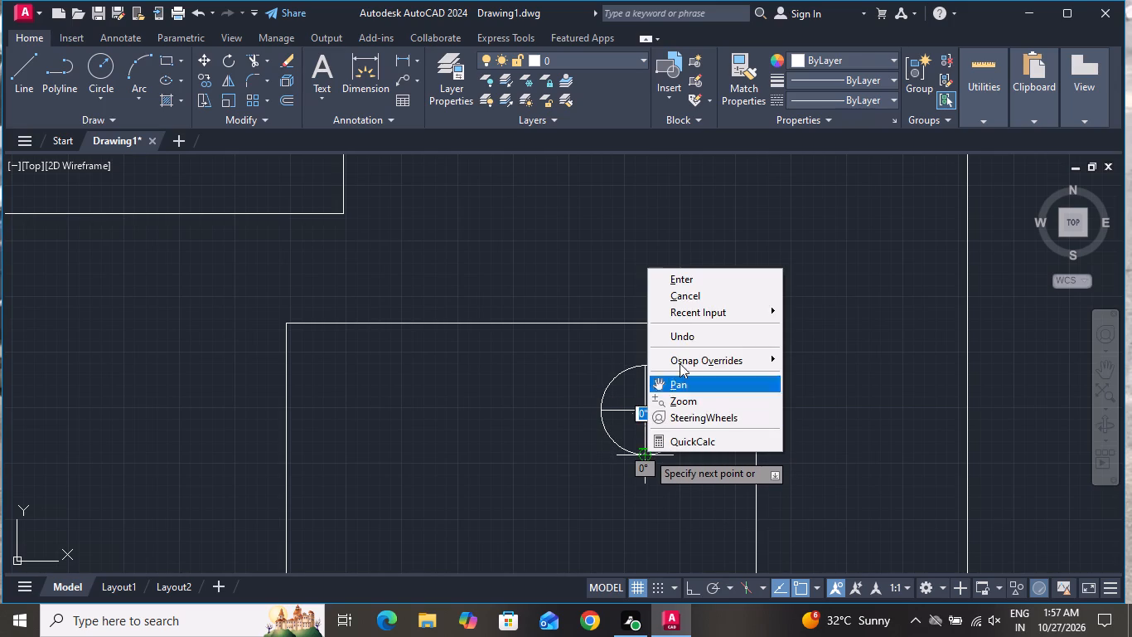
pyautogui.click(692, 295)
# Copy the crossed circle to the upper-left, lower-left and lower-right areas of the counter rectangle to form a four-burner stove.
pyautogui.click(696, 377)
pyautogui.click(595, 454)
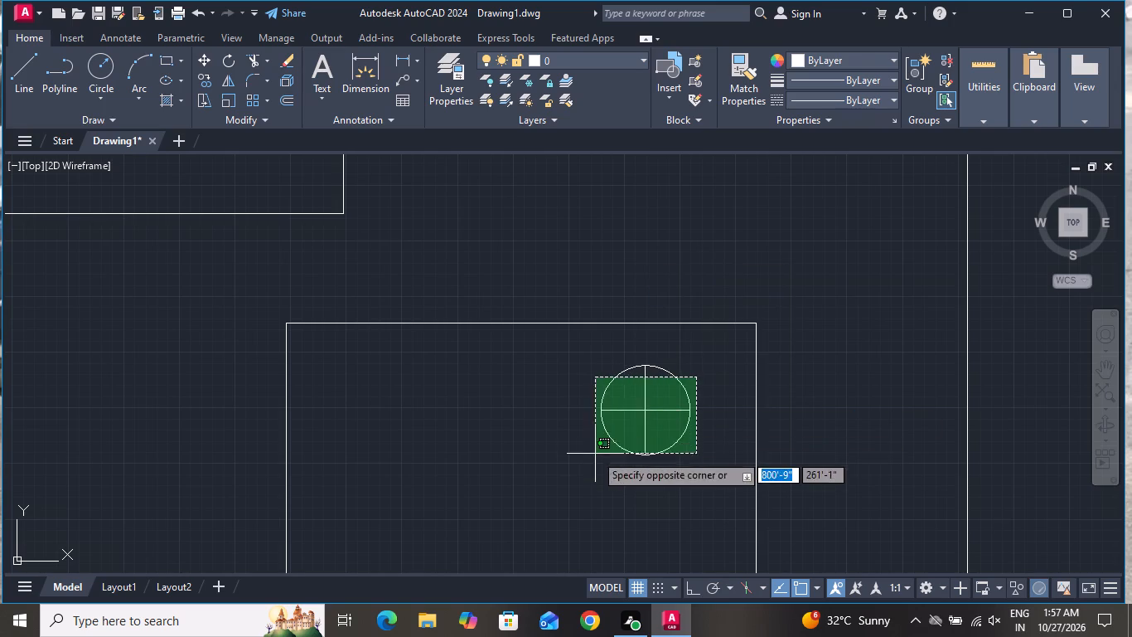
pyautogui.click(208, 80)
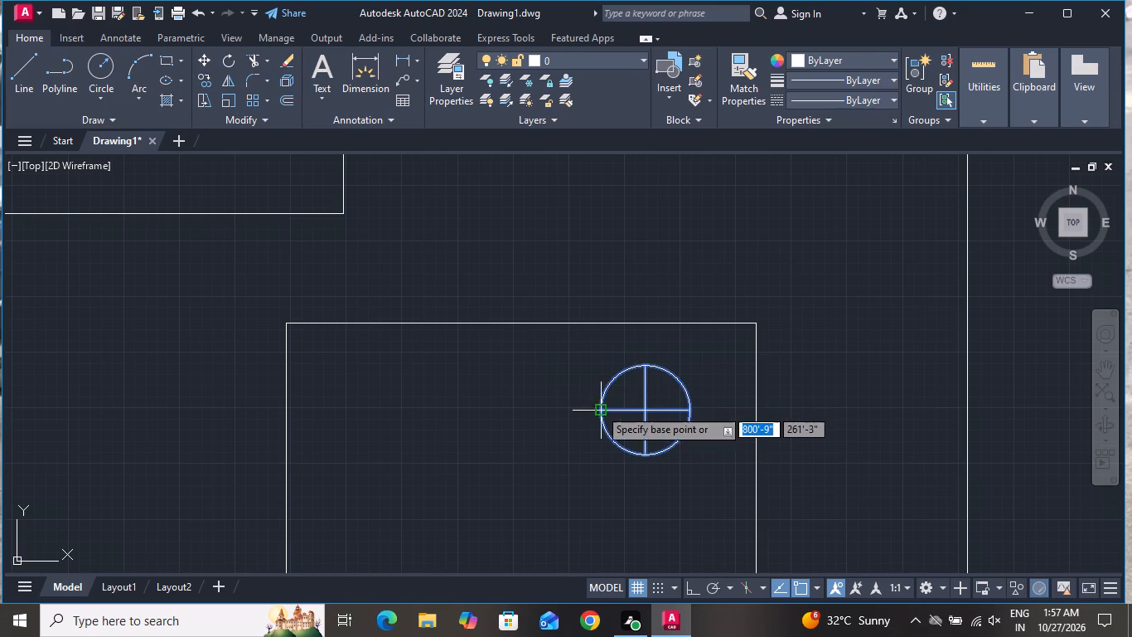
pyautogui.click(639, 410)
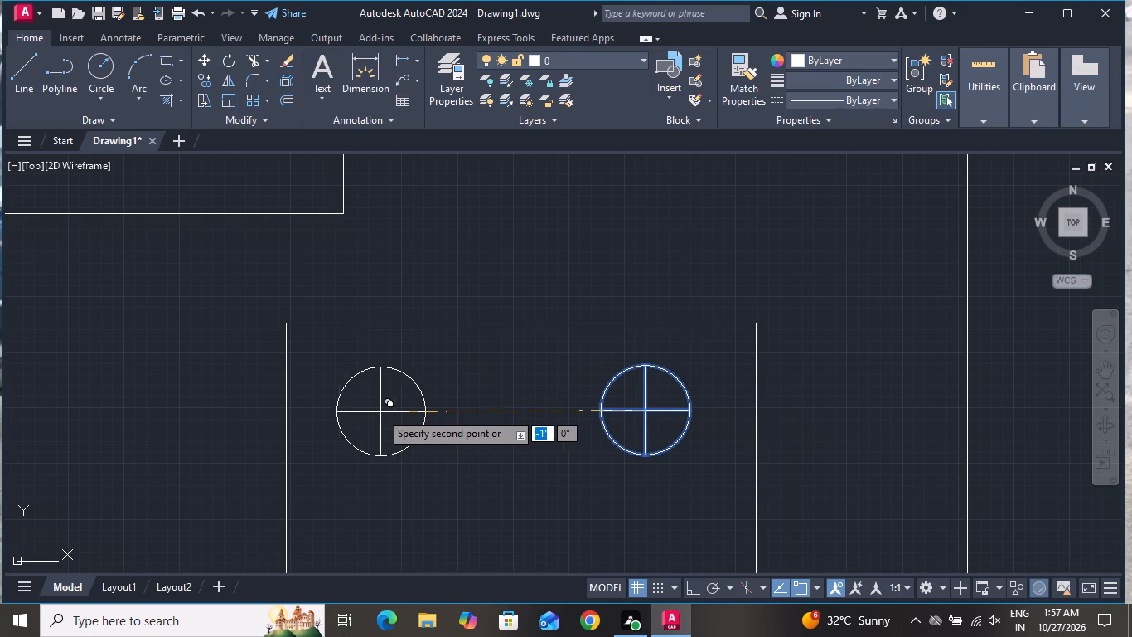
pyautogui.click(368, 421)
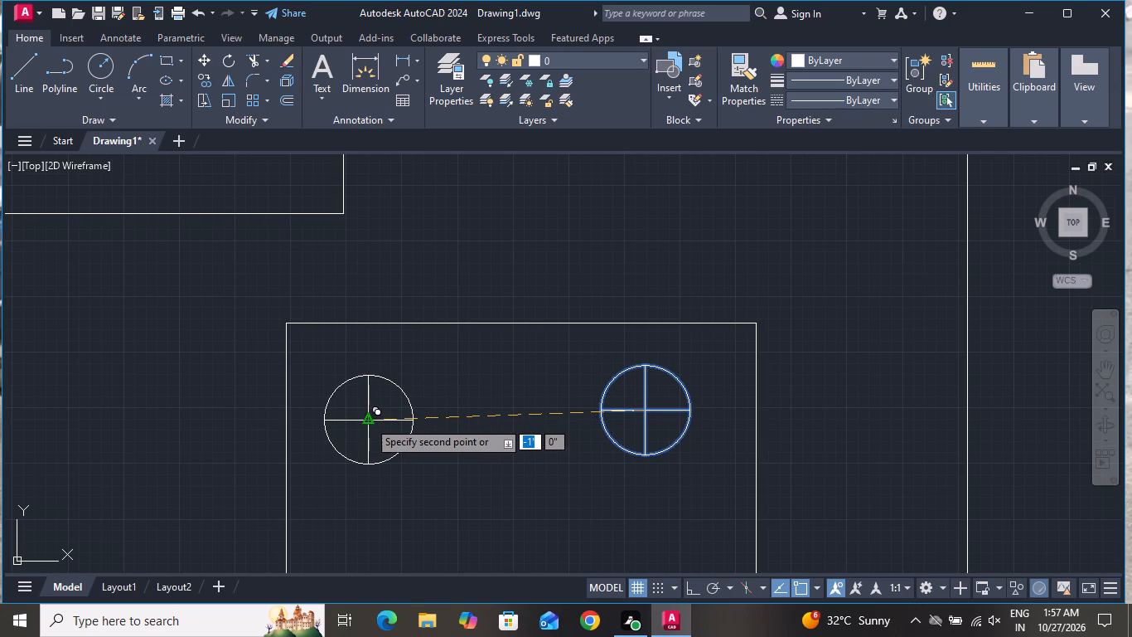
pyautogui.scroll(-2, 448, 401)
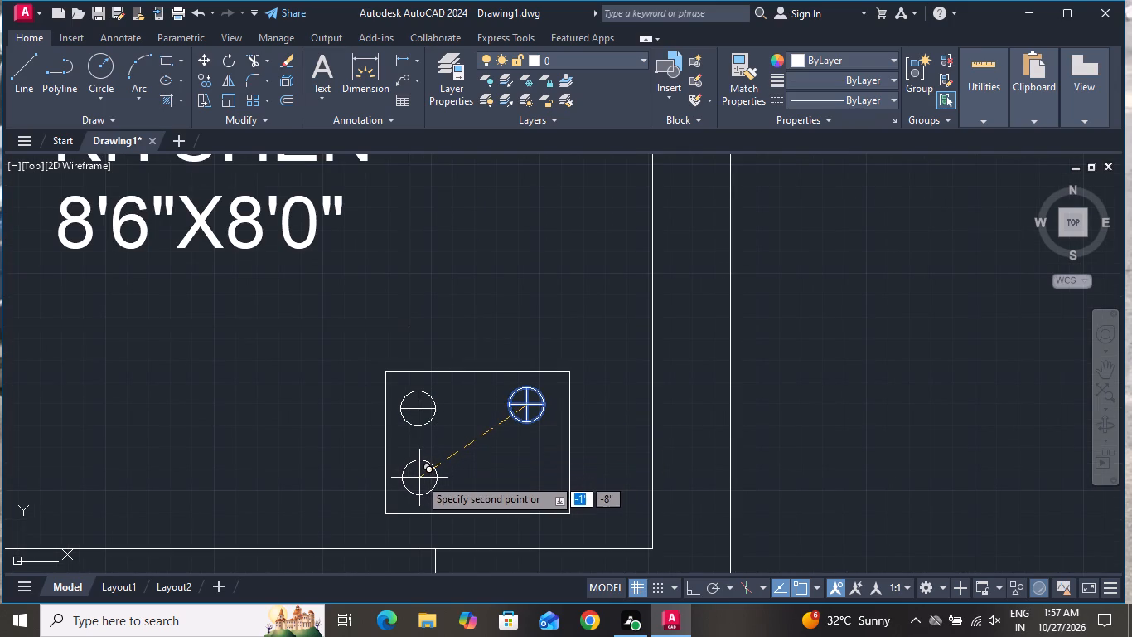
pyautogui.click(419, 478)
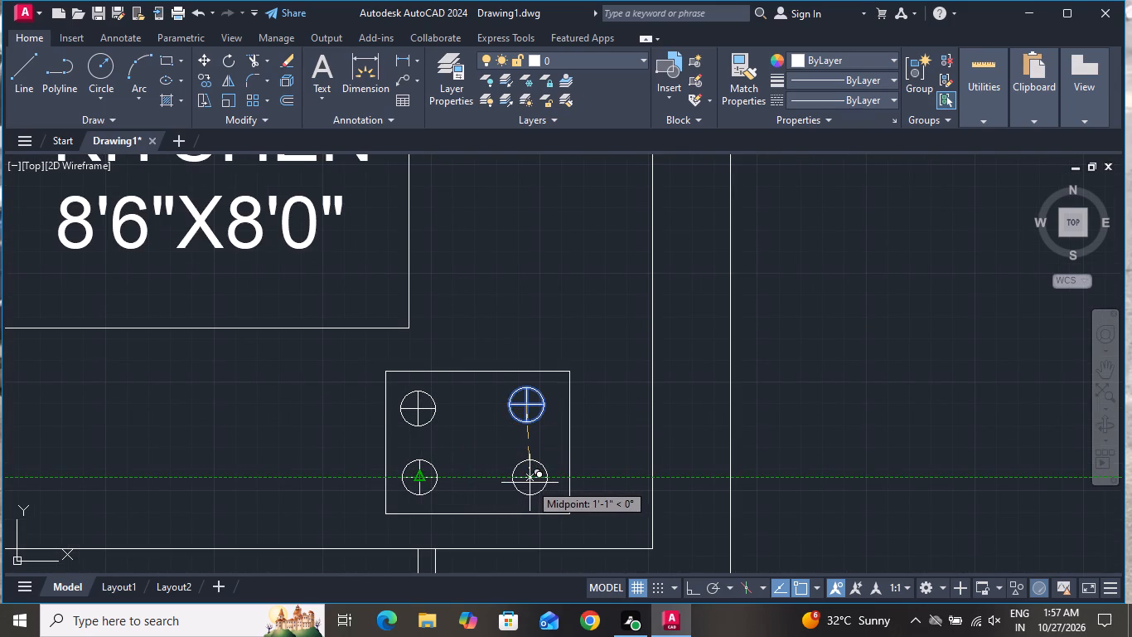
pyautogui.click(530, 483)
pyautogui.rightClick(313, 436)
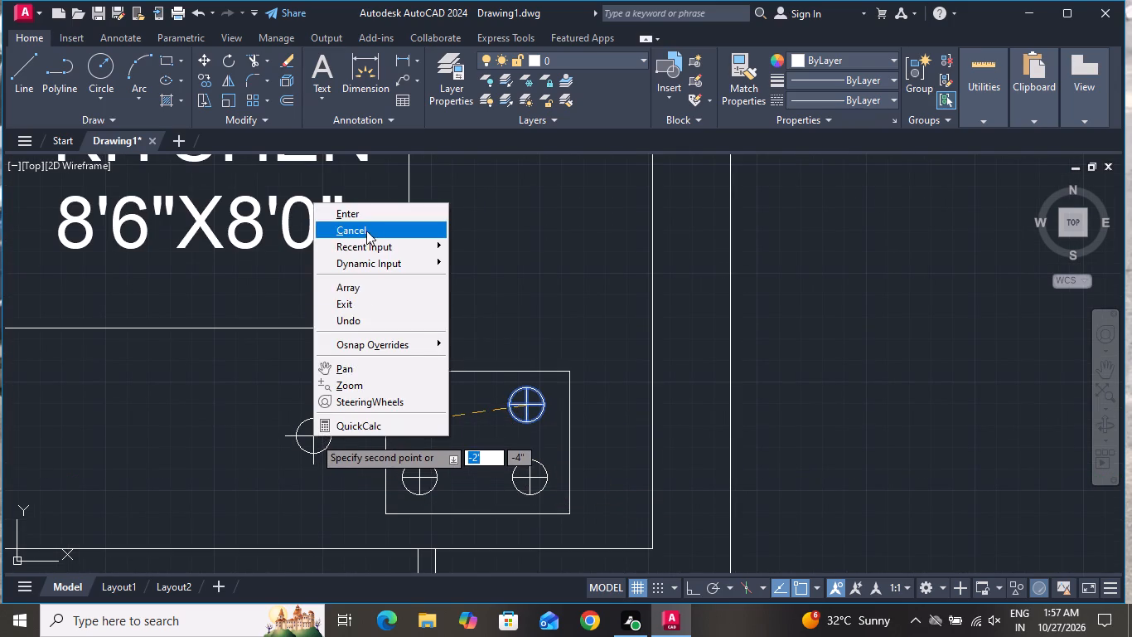
pyautogui.click(366, 231)
# Review the kitchen fixtures and the whole second floor plan alongside the ground floor plan.
pyautogui.scroll(-2, 467, 353)
pyautogui.scroll(-1, 514, 401)
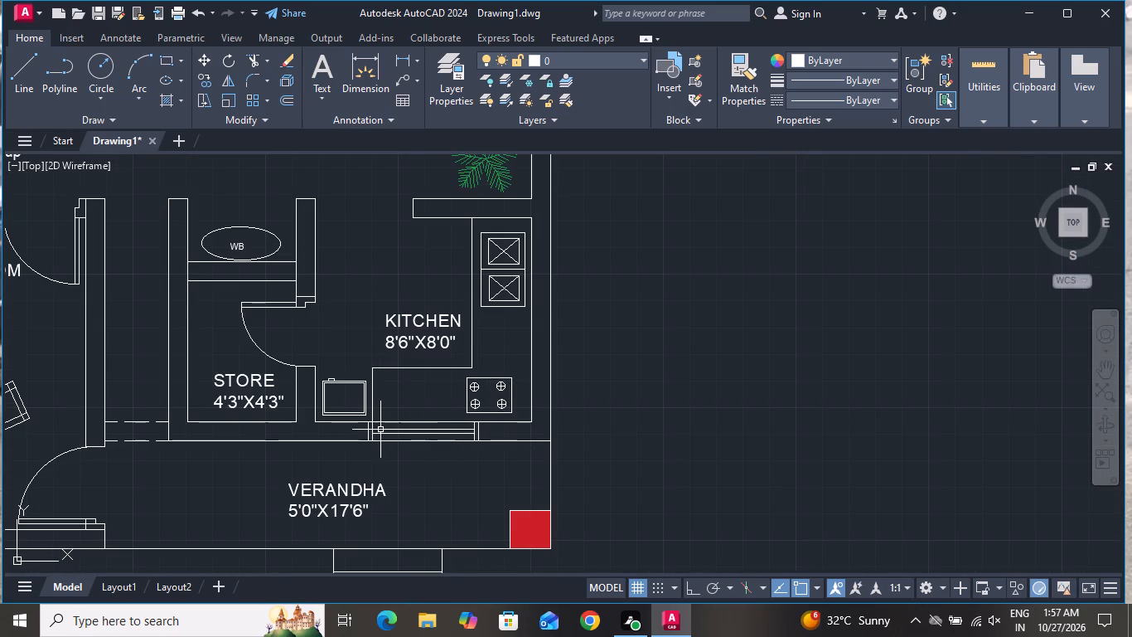
pyautogui.scroll(-1, 384, 432)
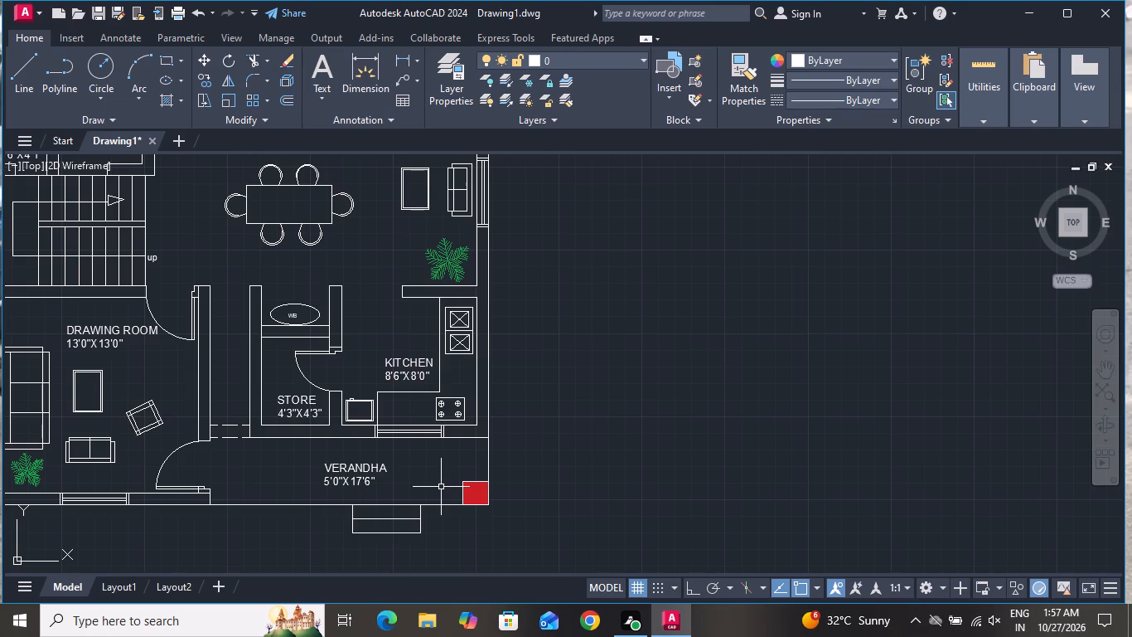
pyautogui.scroll(-2, 441, 487)
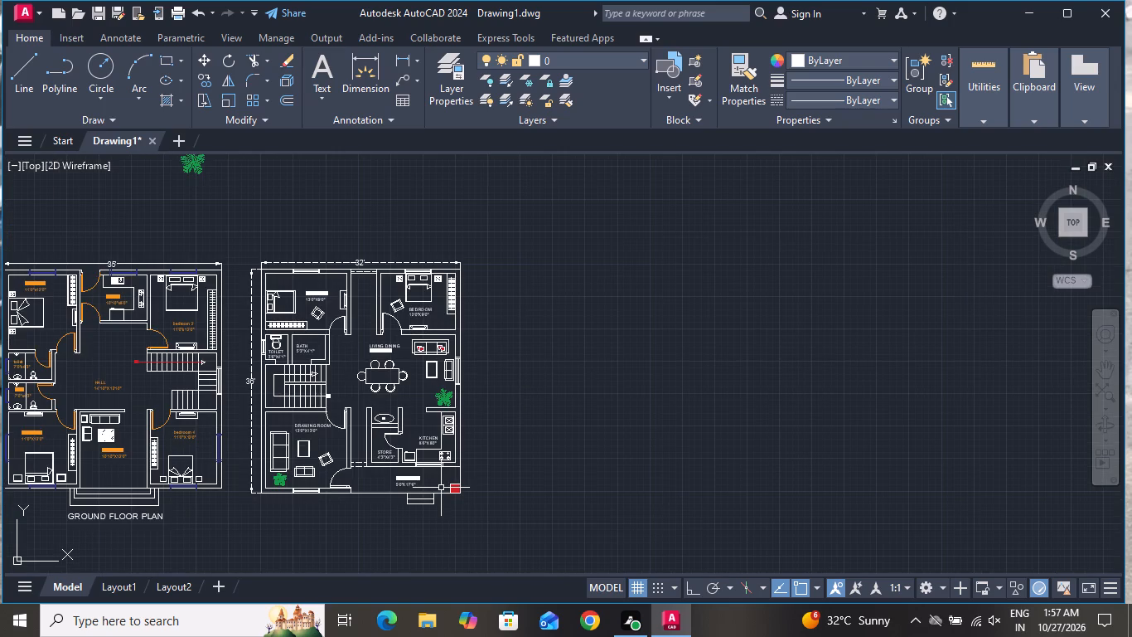
pyautogui.scroll(1, 418, 254)
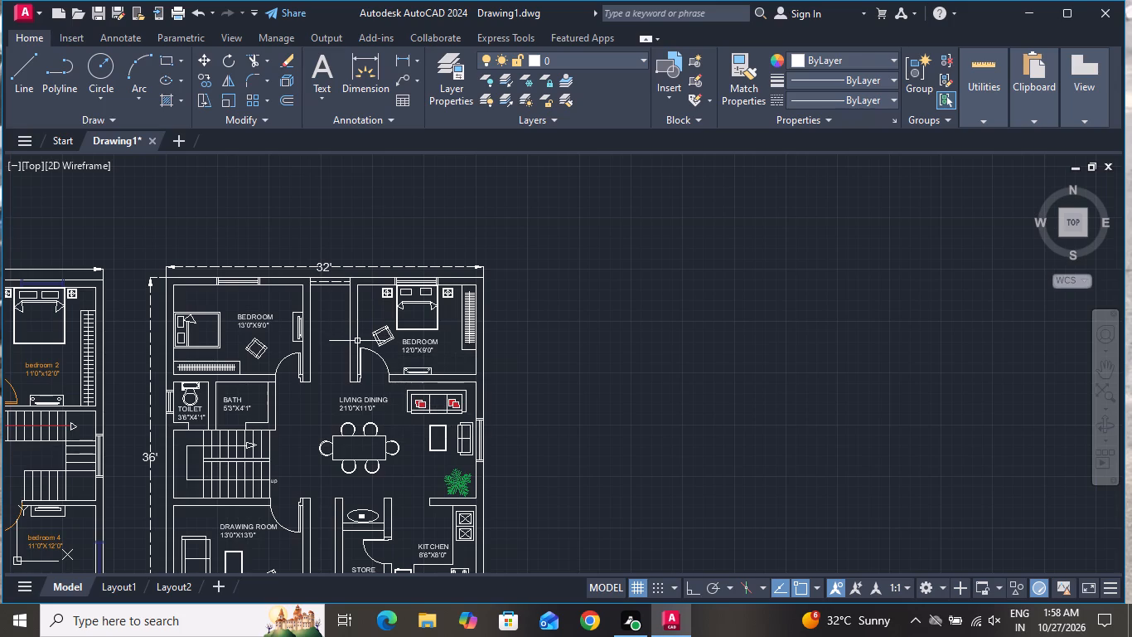
pyautogui.scroll(-1, 359, 345)
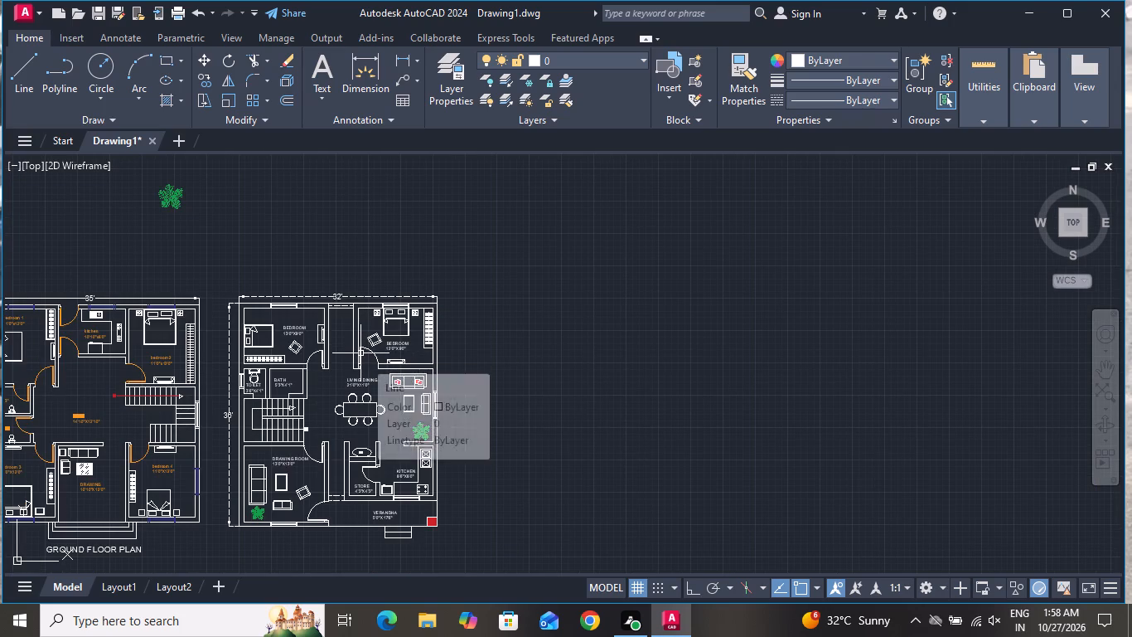
pyautogui.scroll(-1, 91, 407)
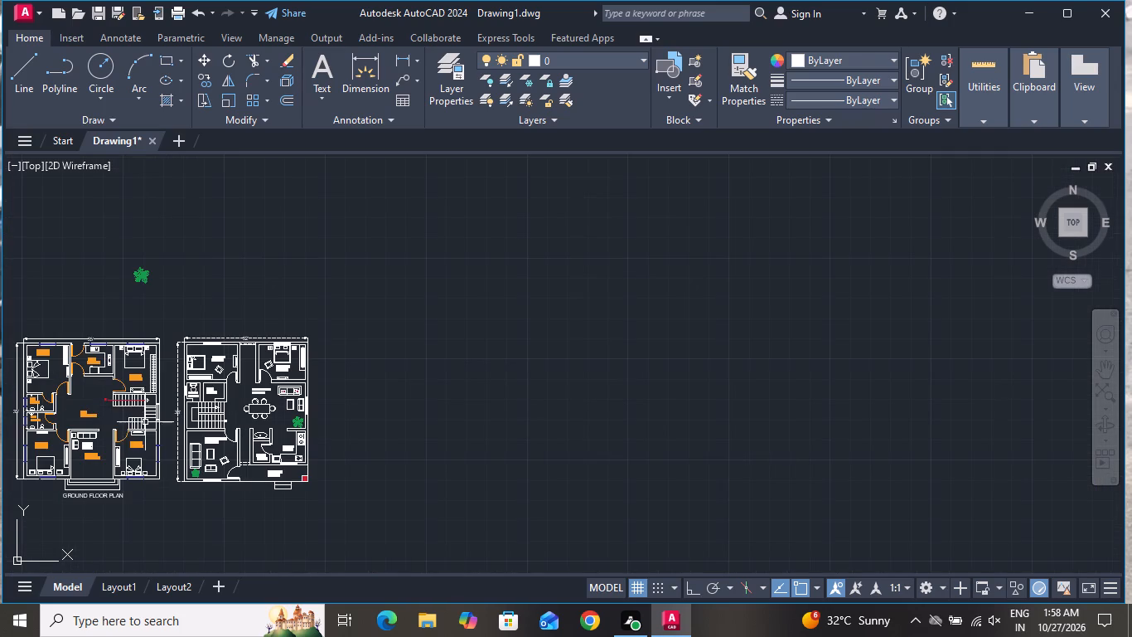
pyautogui.scroll(3, 0, 412)
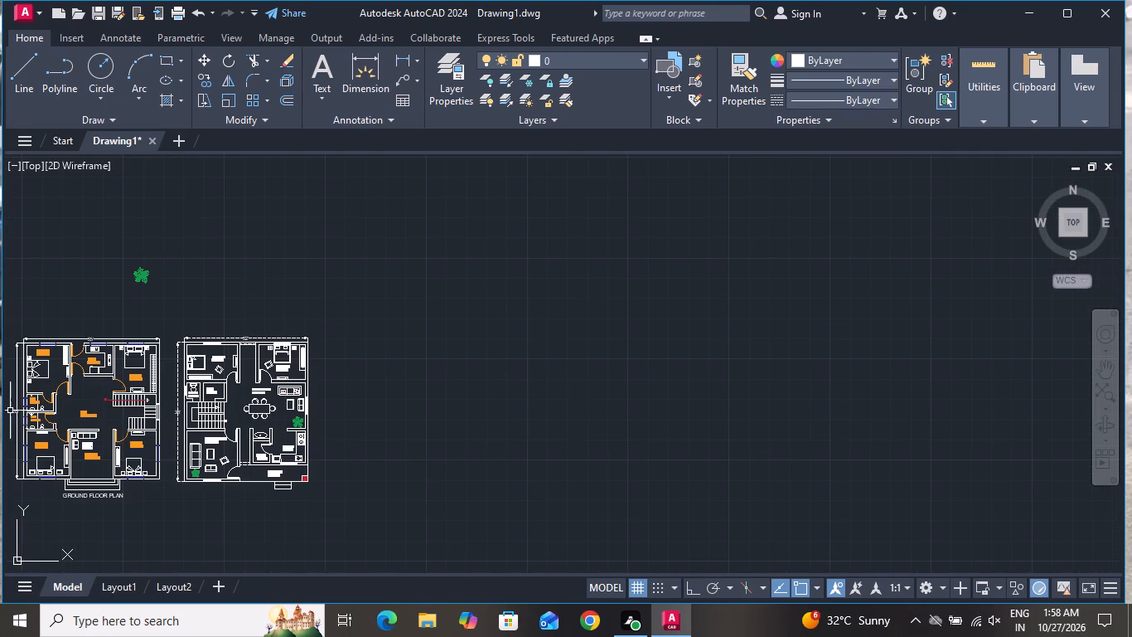
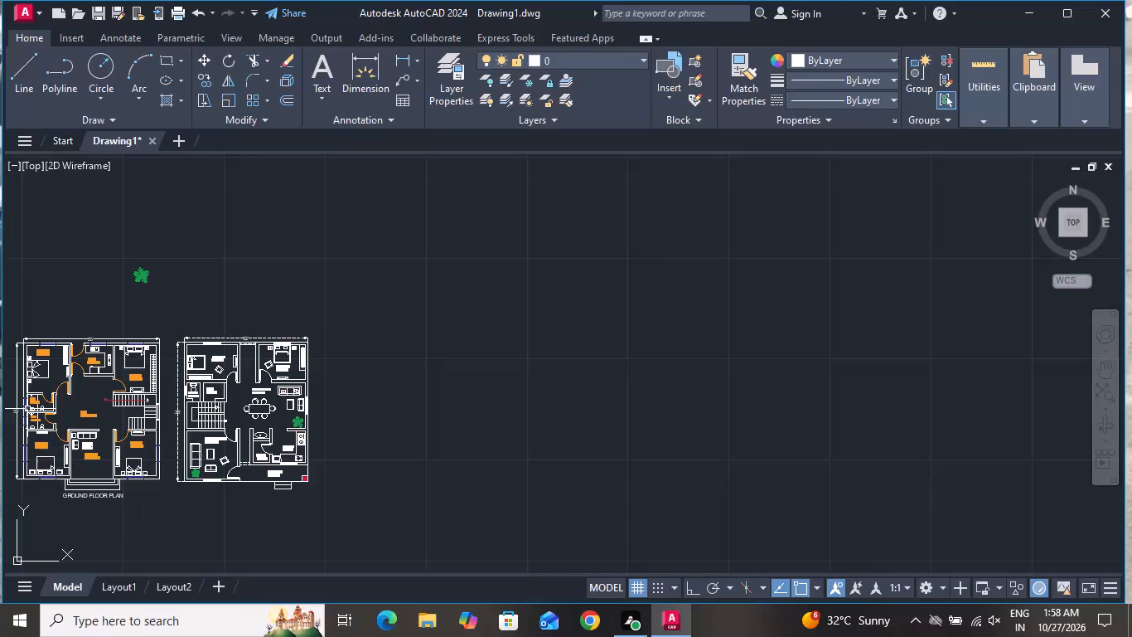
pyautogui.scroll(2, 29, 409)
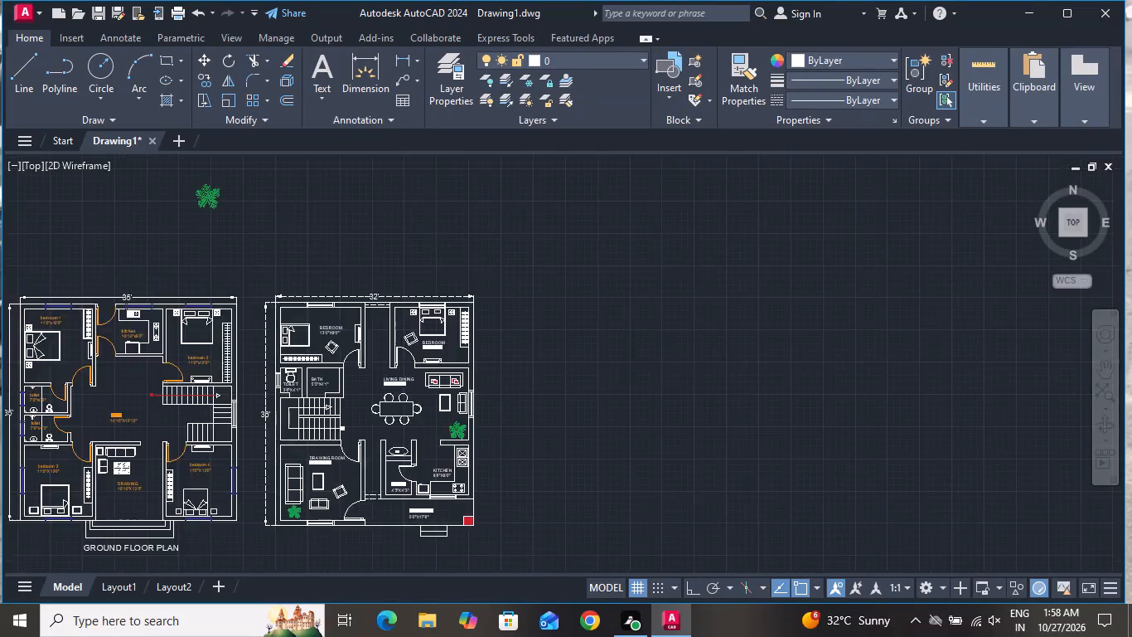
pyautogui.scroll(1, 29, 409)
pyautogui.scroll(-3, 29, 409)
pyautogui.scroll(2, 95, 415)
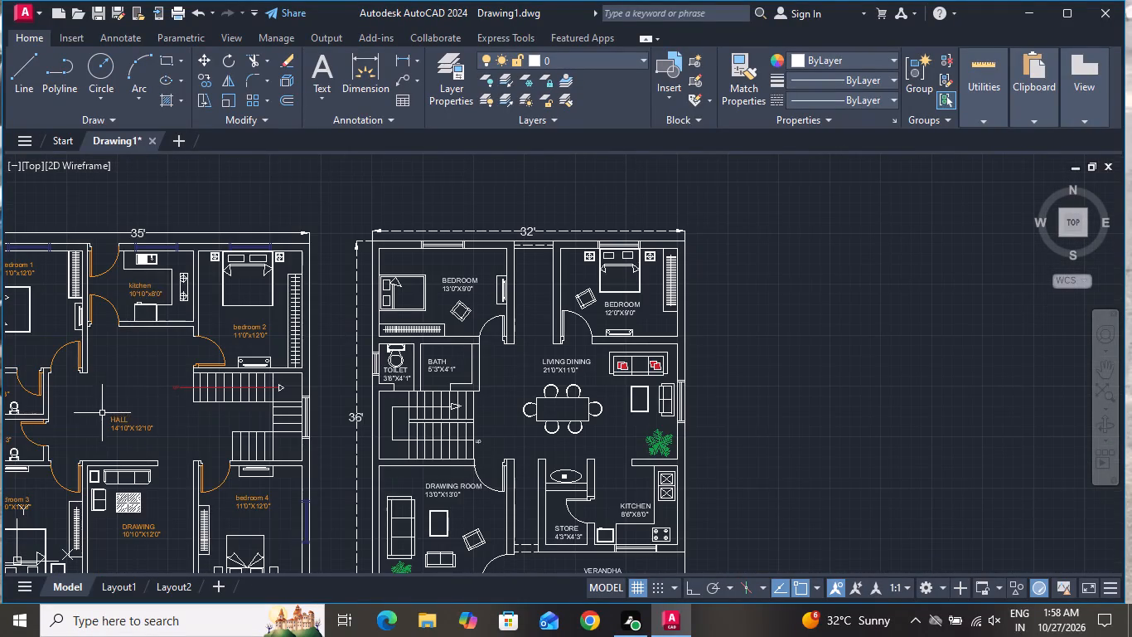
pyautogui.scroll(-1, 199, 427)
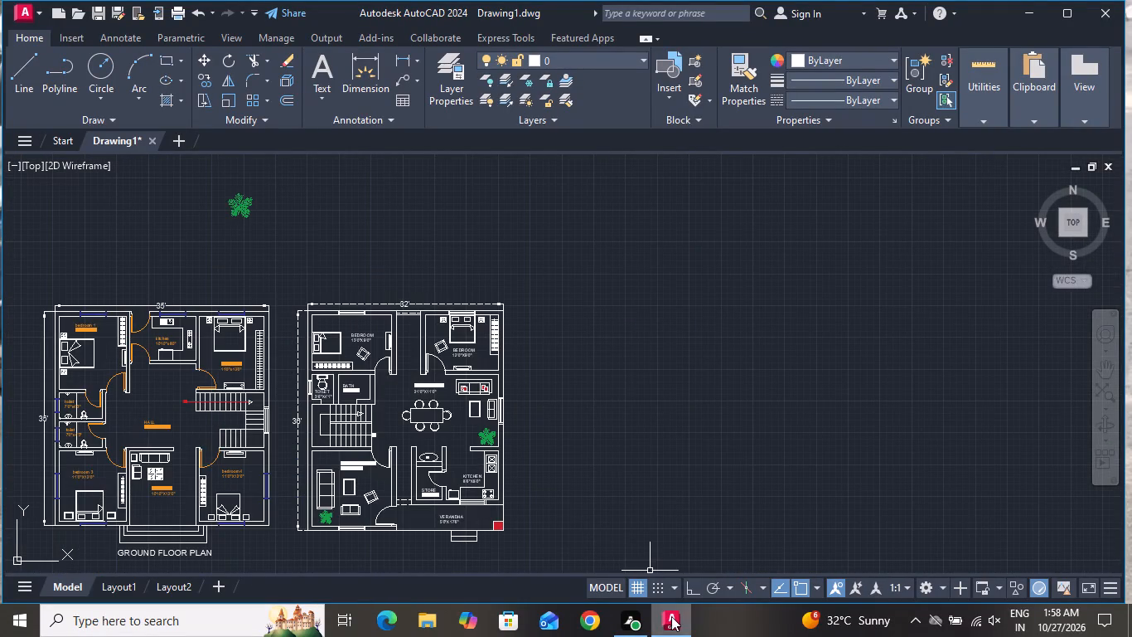
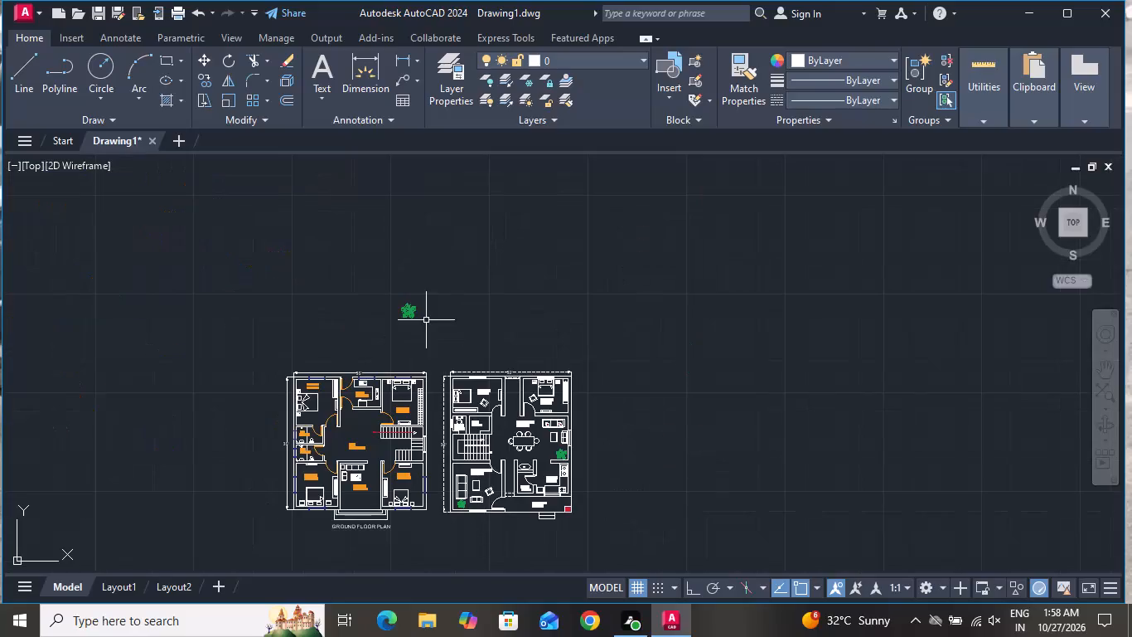
# Delete the stray green plant symbol lying above the ground floor plan.
pyautogui.click(413, 309)
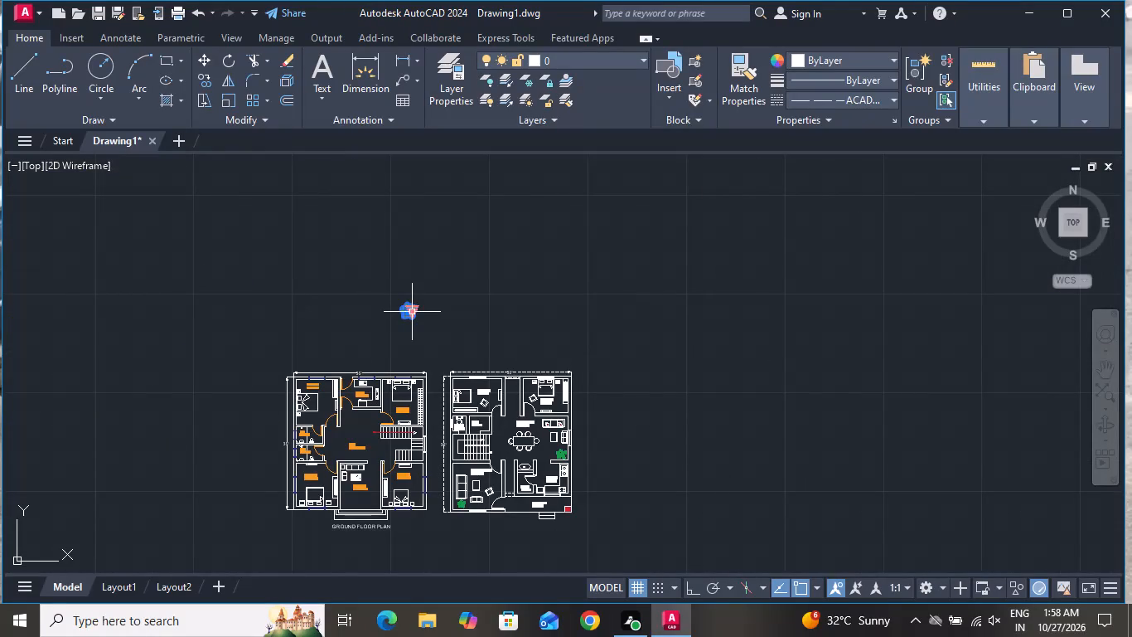
pyautogui.press('Delete')
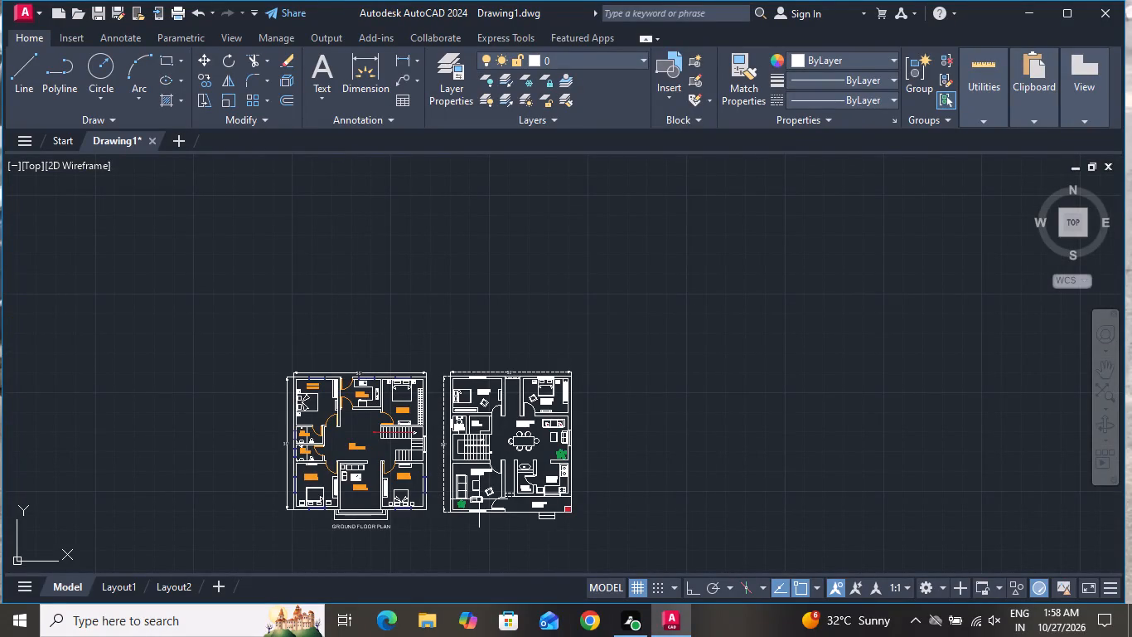
# Draw a short horizontal line across the second plan's west outer wall, midway along the staircase.
pyautogui.scroll(1, 455, 528)
pyautogui.scroll(-2, 465, 479)
pyautogui.scroll(2, 529, 427)
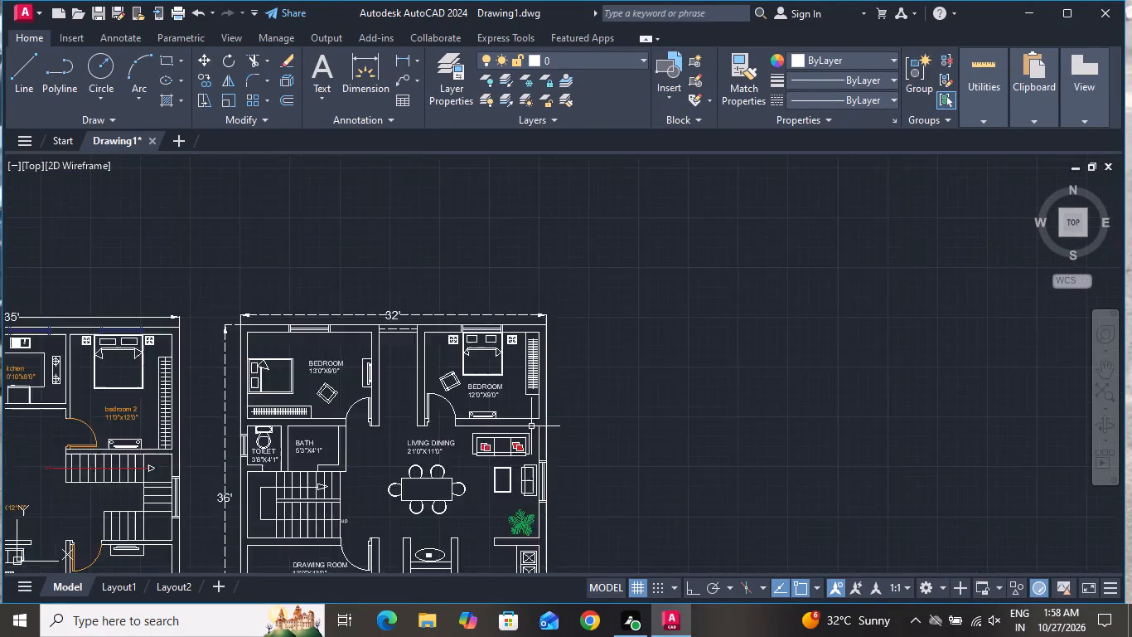
pyautogui.scroll(2, 531, 426)
pyautogui.scroll(-1, 533, 417)
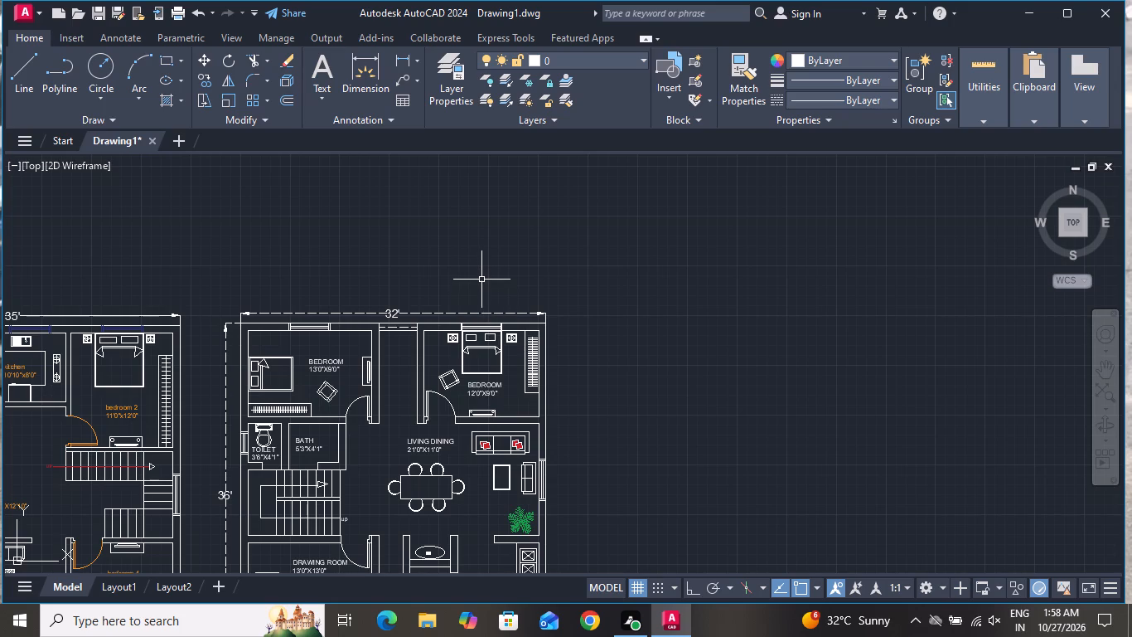
pyautogui.click(39, 79)
pyautogui.scroll(-2, 497, 334)
pyautogui.scroll(3, 524, 391)
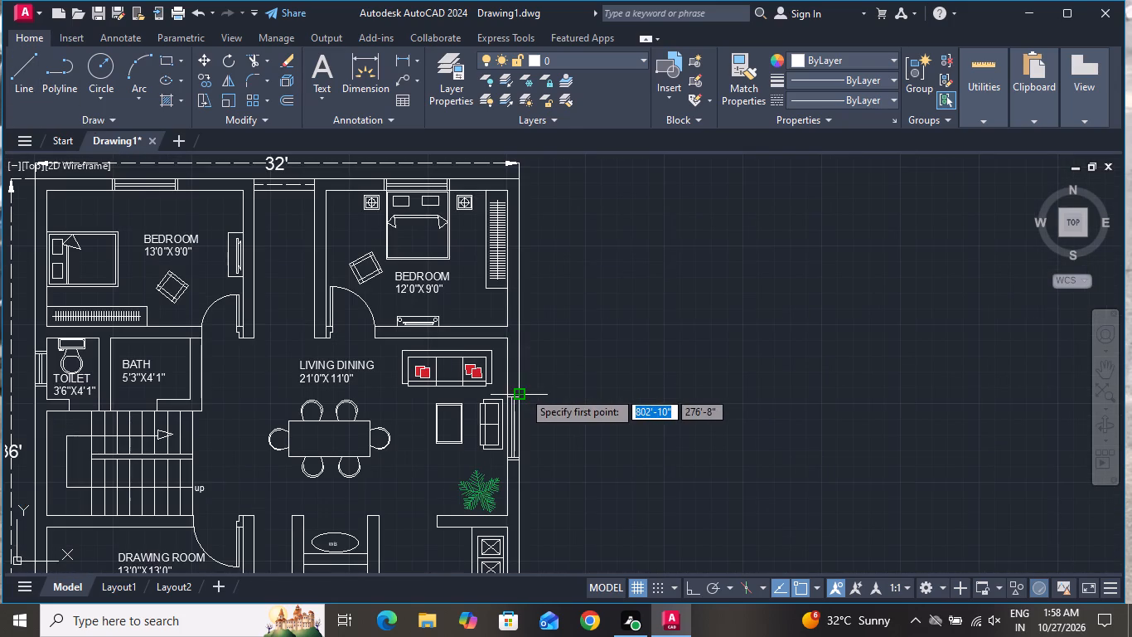
pyautogui.scroll(-1, 612, 397)
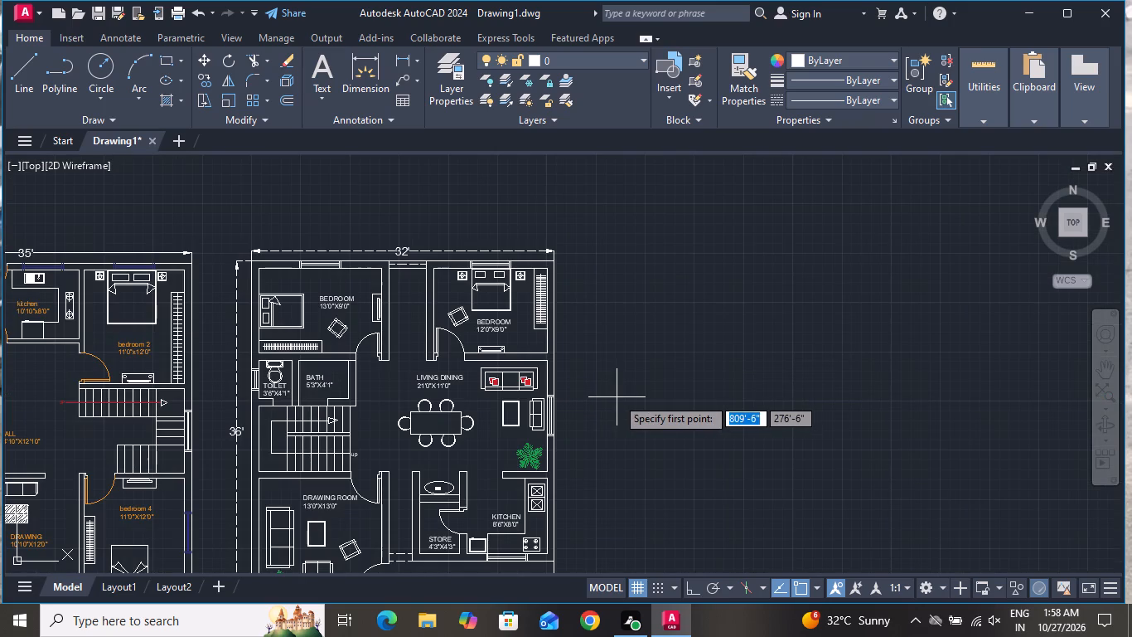
pyautogui.scroll(2, 215, 456)
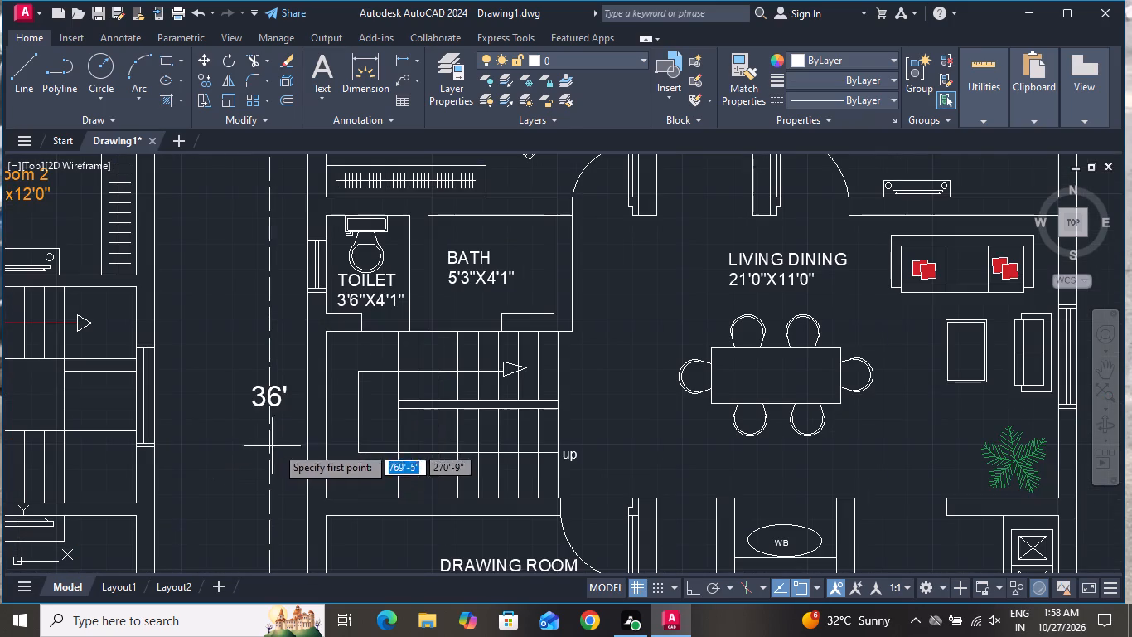
pyautogui.click(327, 411)
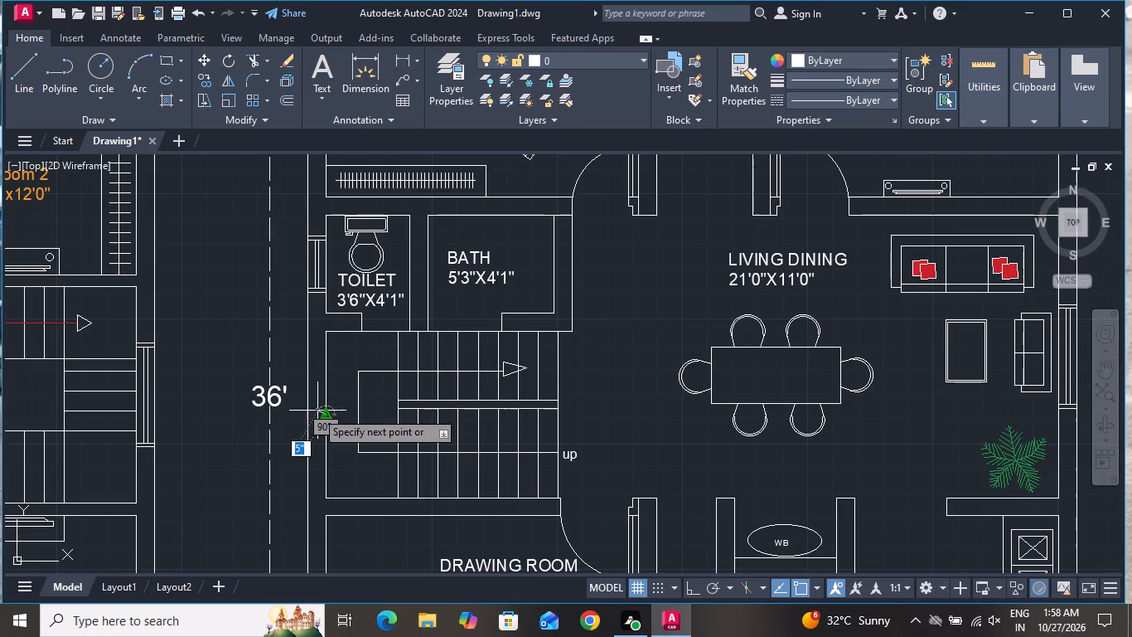
pyautogui.click(303, 414)
pyautogui.rightClick(303, 416)
pyautogui.click(318, 444)
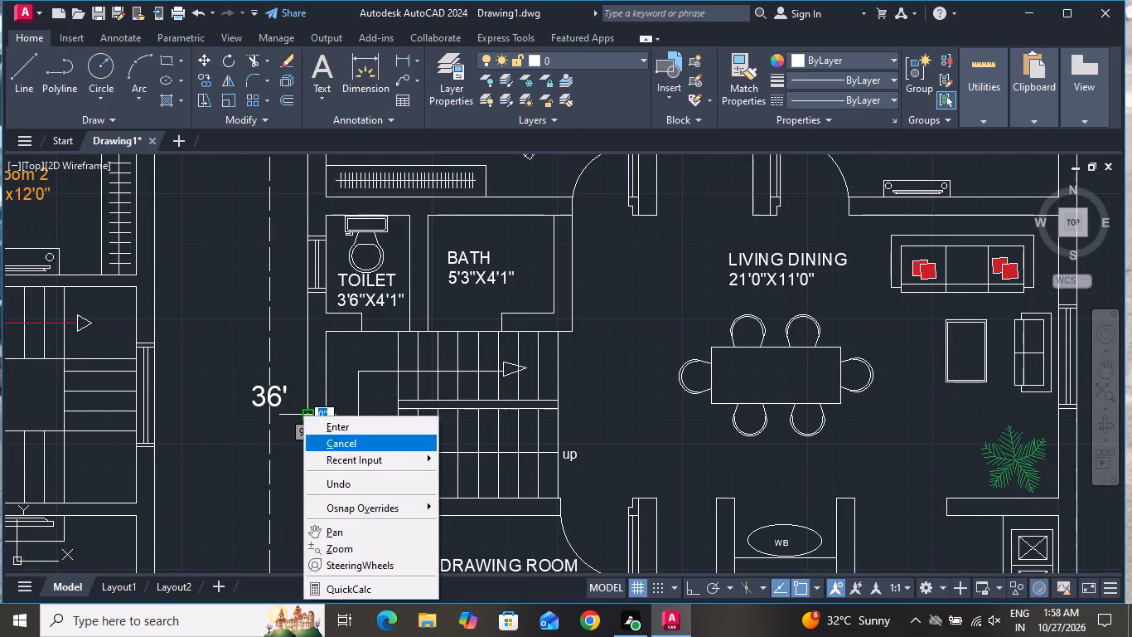
# Offset the short line across the staircase wall by 2' both upward and downward to mark the window ends.
pyautogui.write("o 2'")
pyautogui.press('Return')
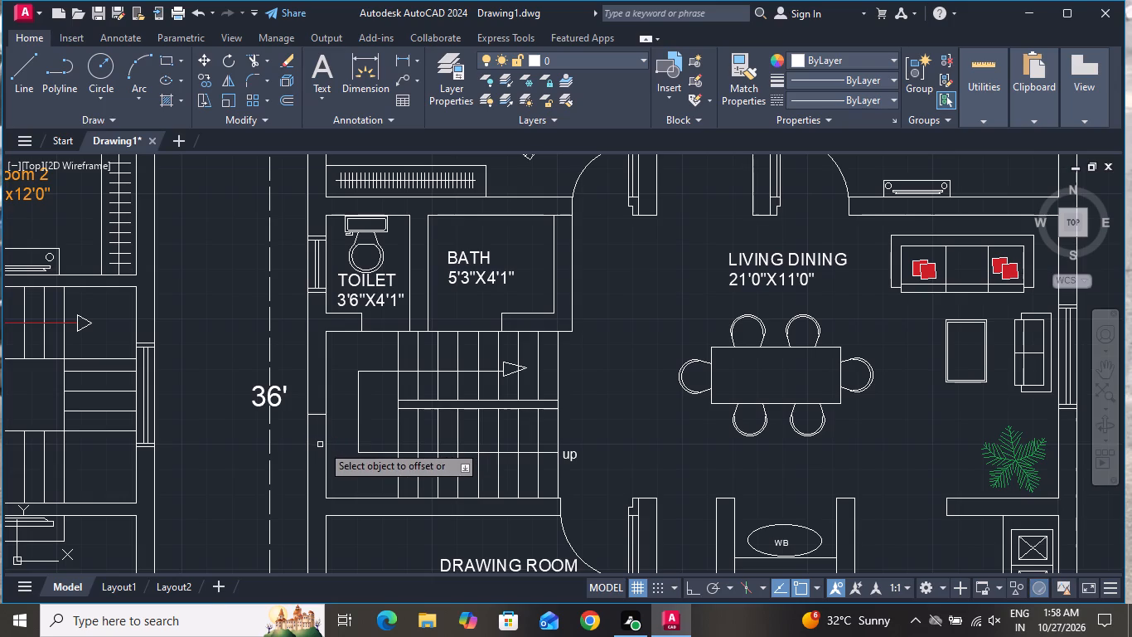
pyautogui.scroll(3, 312, 411)
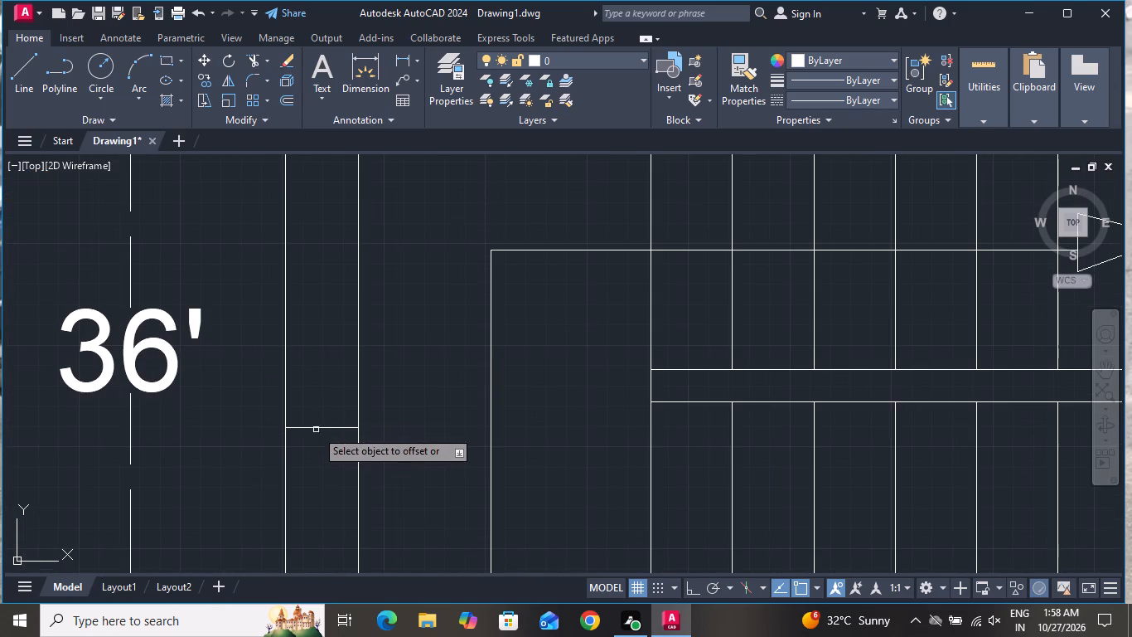
pyautogui.click(317, 428)
pyautogui.click(318, 387)
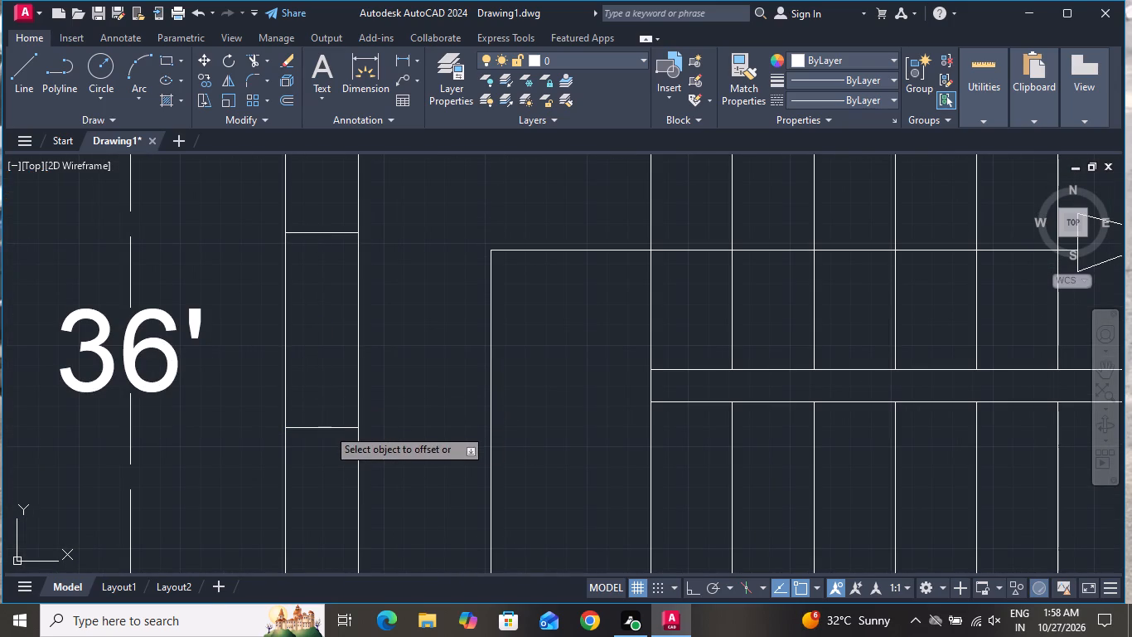
pyautogui.click(327, 428)
pyautogui.click(331, 461)
pyautogui.scroll(-2, 334, 360)
pyautogui.rightClick(360, 352)
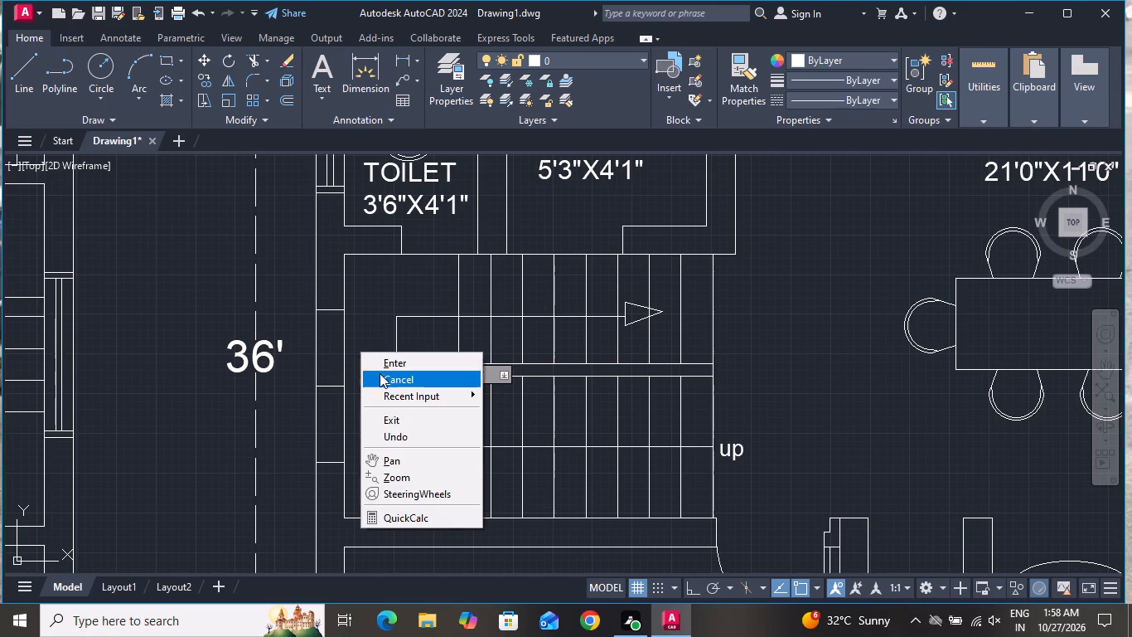
pyautogui.click(381, 376)
# Offset the upper and lower window end lines outward by 2" each in the staircase wall.
pyautogui.press('p')
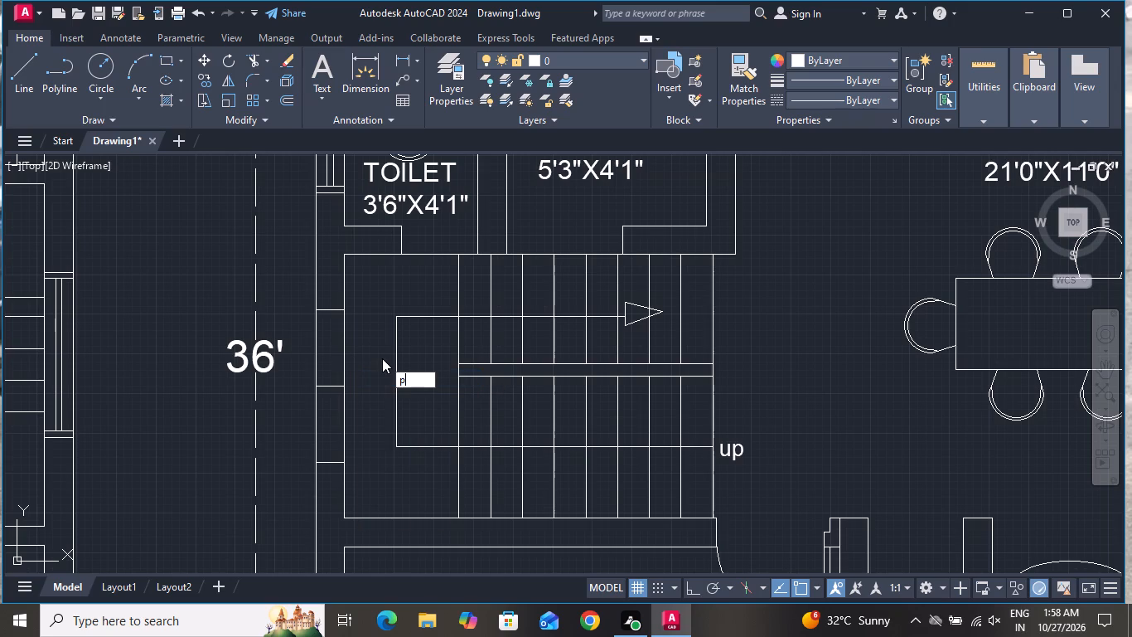
pyautogui.press('BackSpace')
pyautogui.write('o')
pyautogui.press('space')
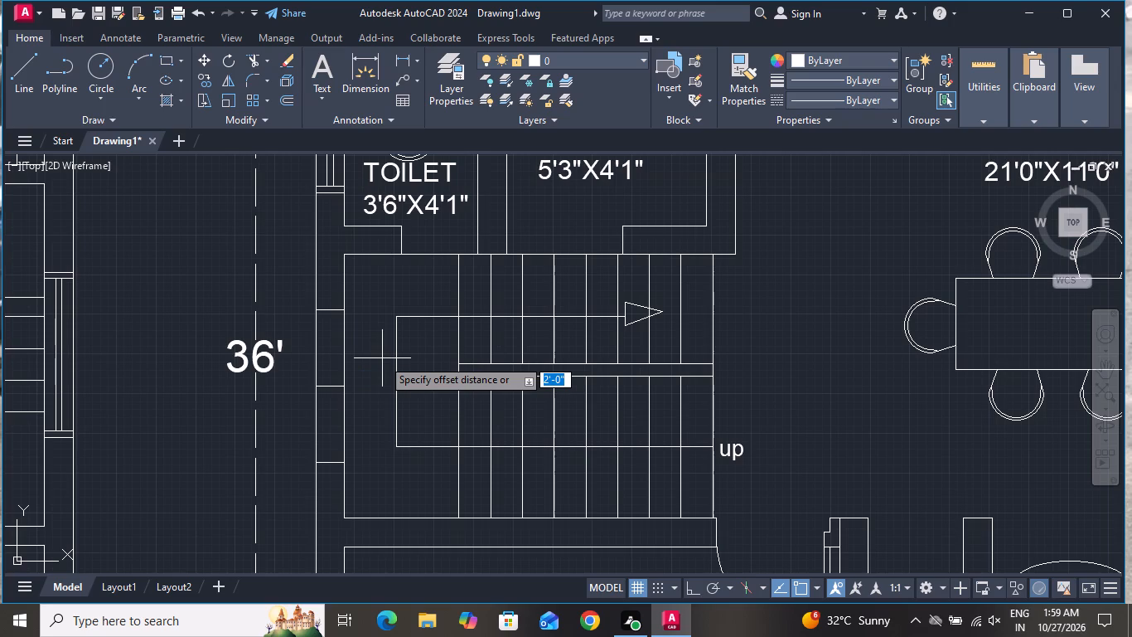
pyautogui.hotkey('shift', '"')
pyautogui.press('Return')
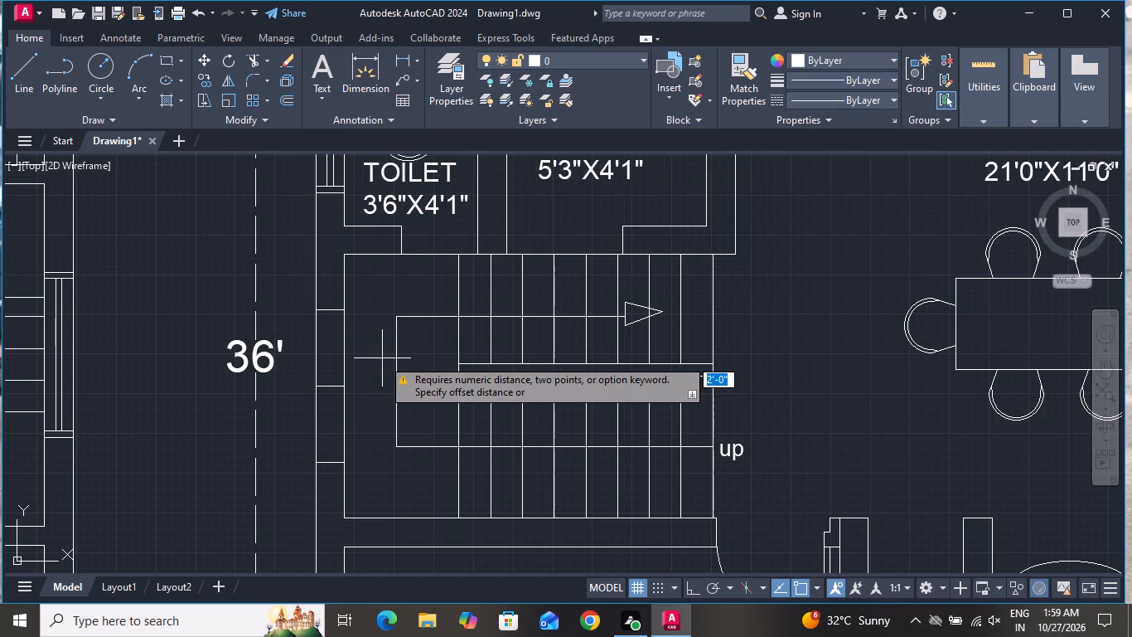
pyautogui.press('Escape')
pyautogui.write('o 2')
pyautogui.hotkey('shift', '"')
pyautogui.press('Return')
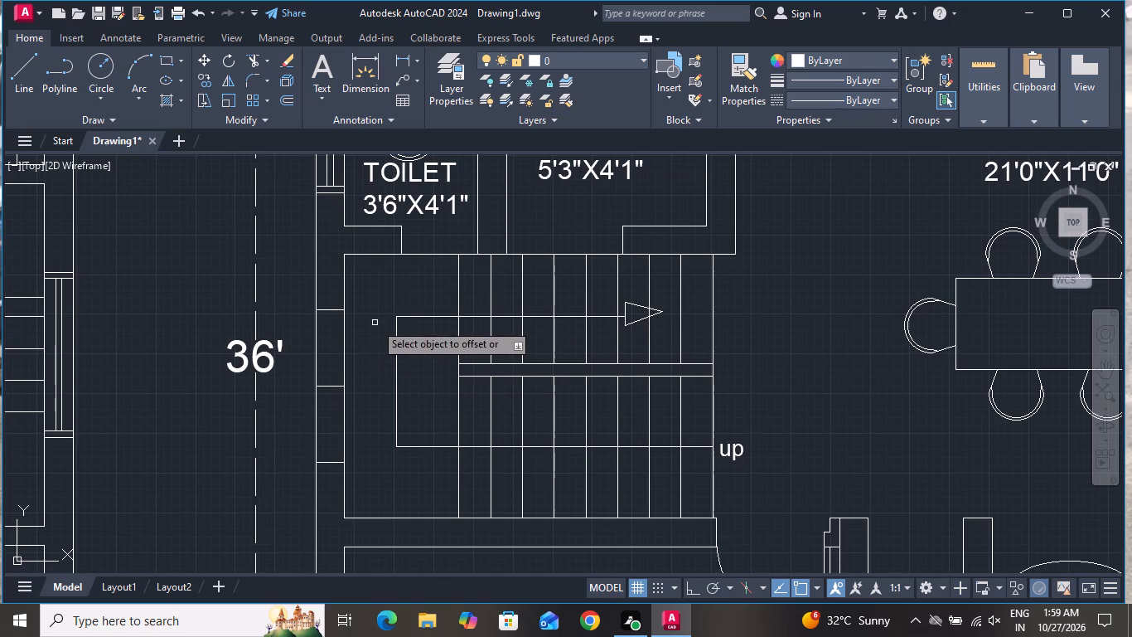
pyautogui.click(336, 310)
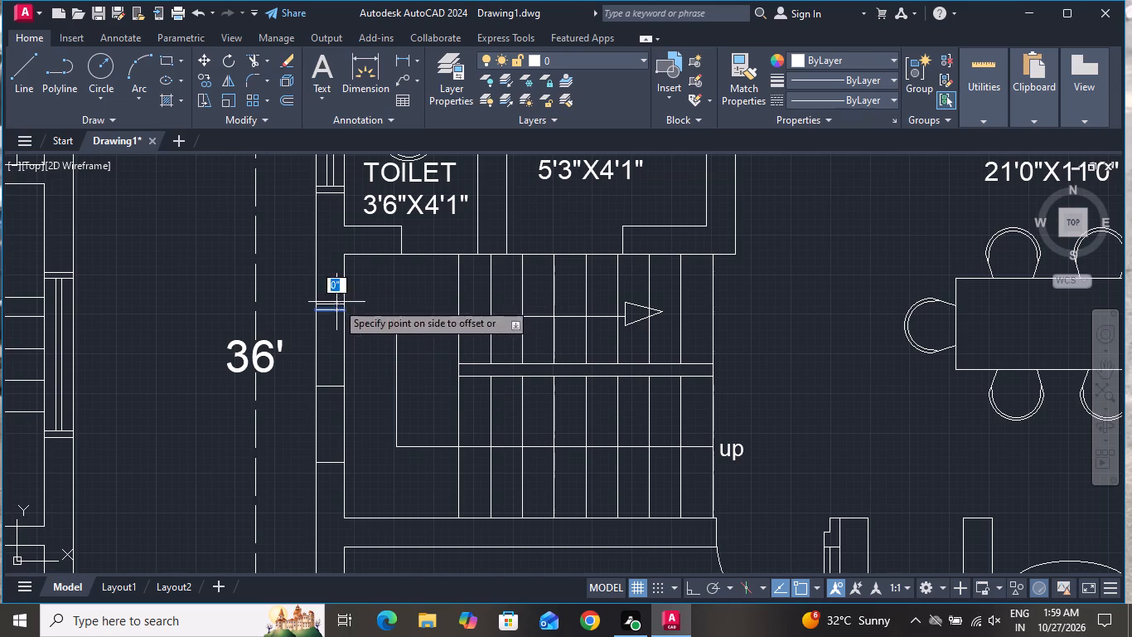
pyautogui.click(338, 255)
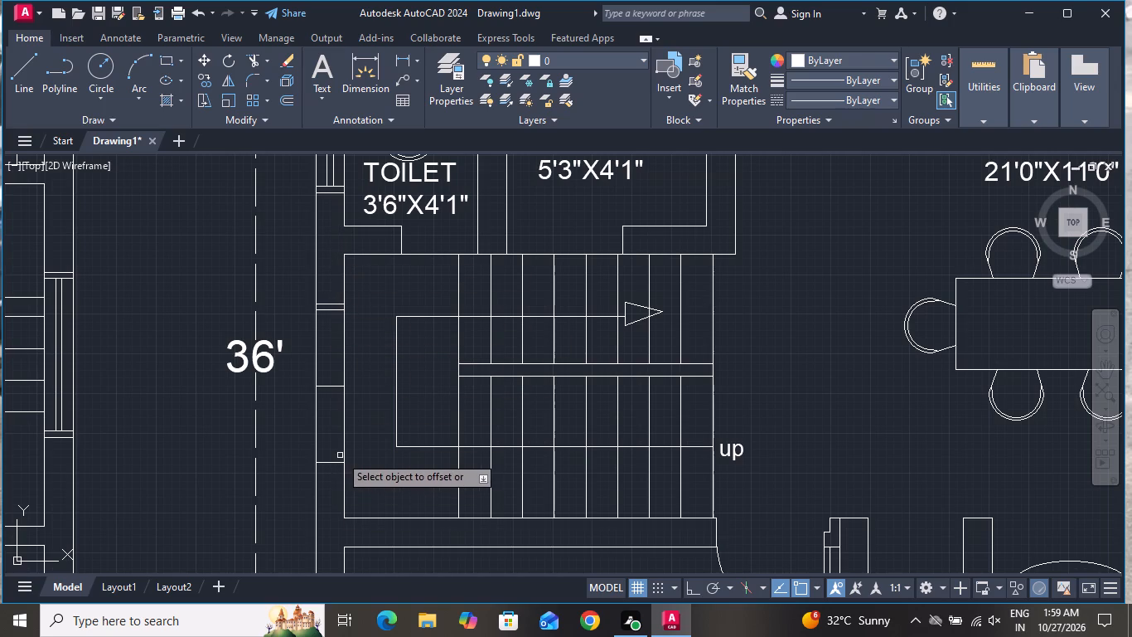
pyautogui.click(334, 462)
pyautogui.click(336, 494)
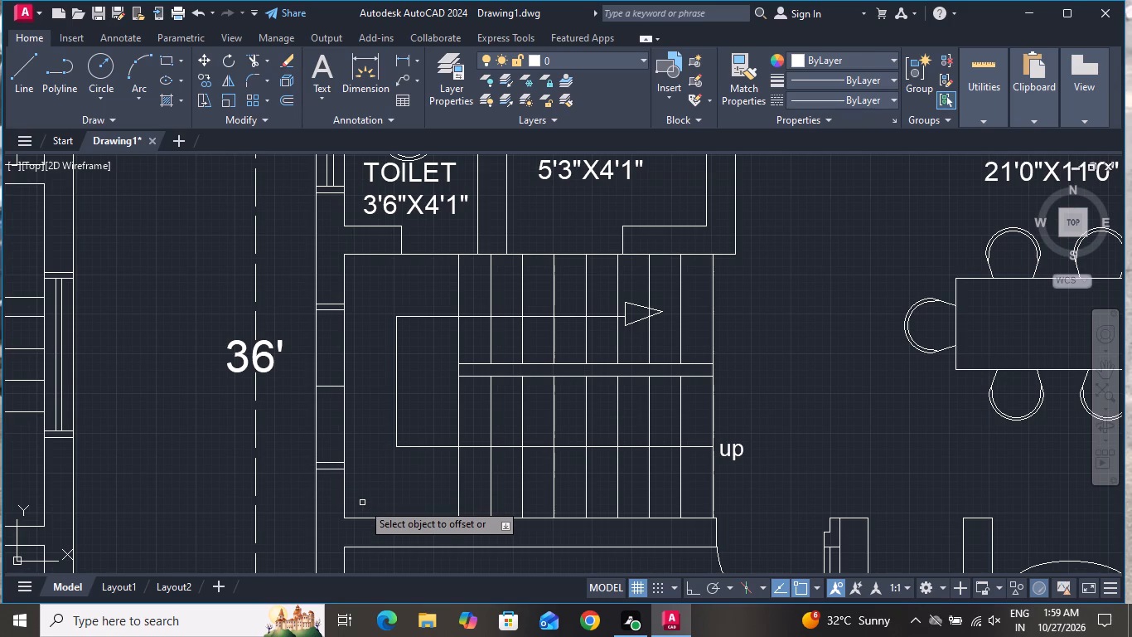
pyautogui.rightClick(362, 503)
pyautogui.click(394, 362)
pyautogui.click(394, 354)
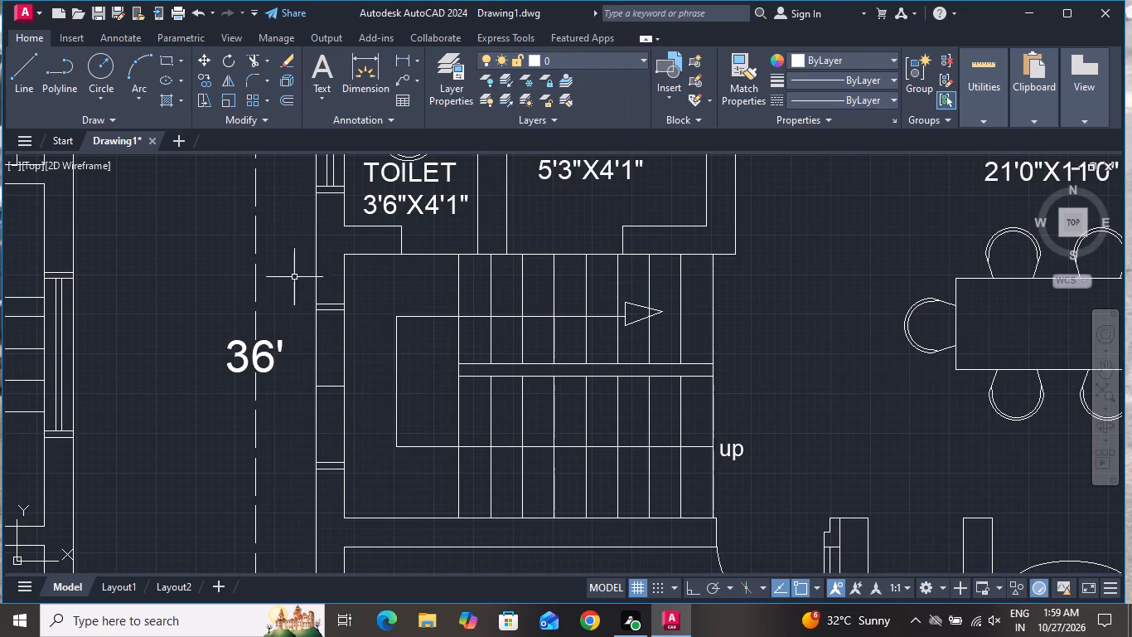
# Draw a 4' vertical centre line in the staircase wall between the midpoints of the inner window end lines.
pyautogui.click(25, 61)
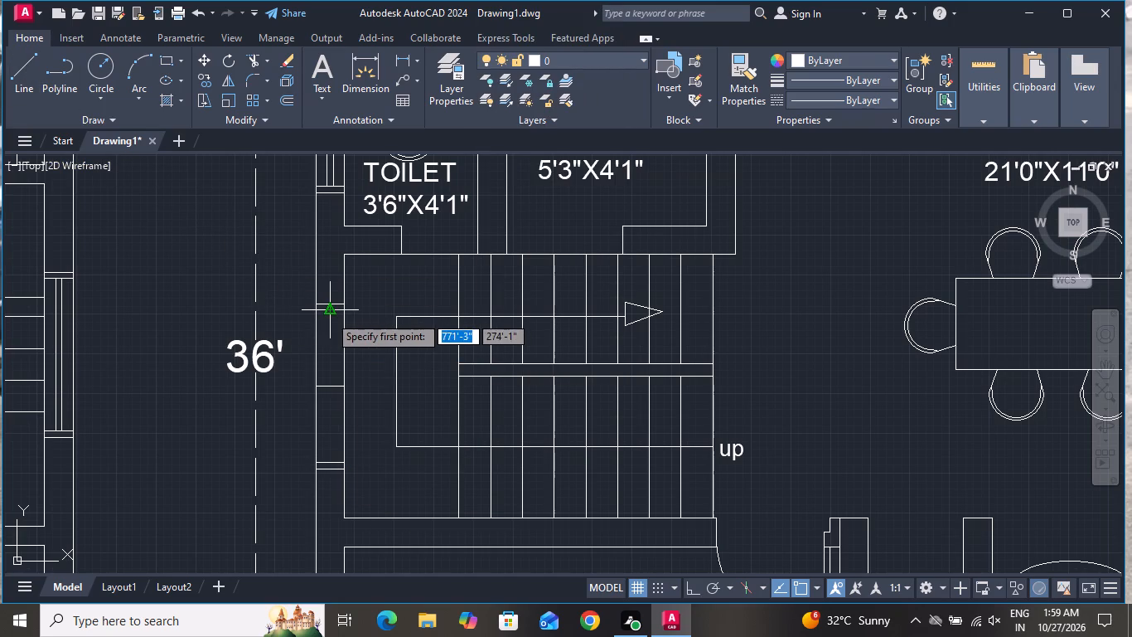
pyautogui.click(329, 315)
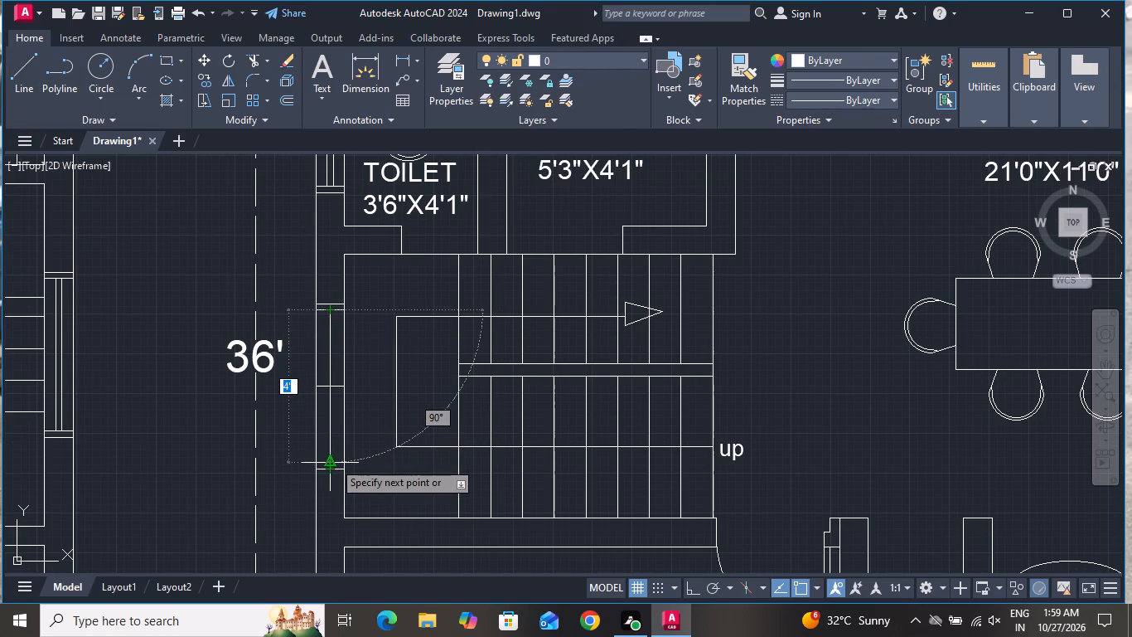
pyautogui.click(333, 461)
pyautogui.rightClick(336, 462)
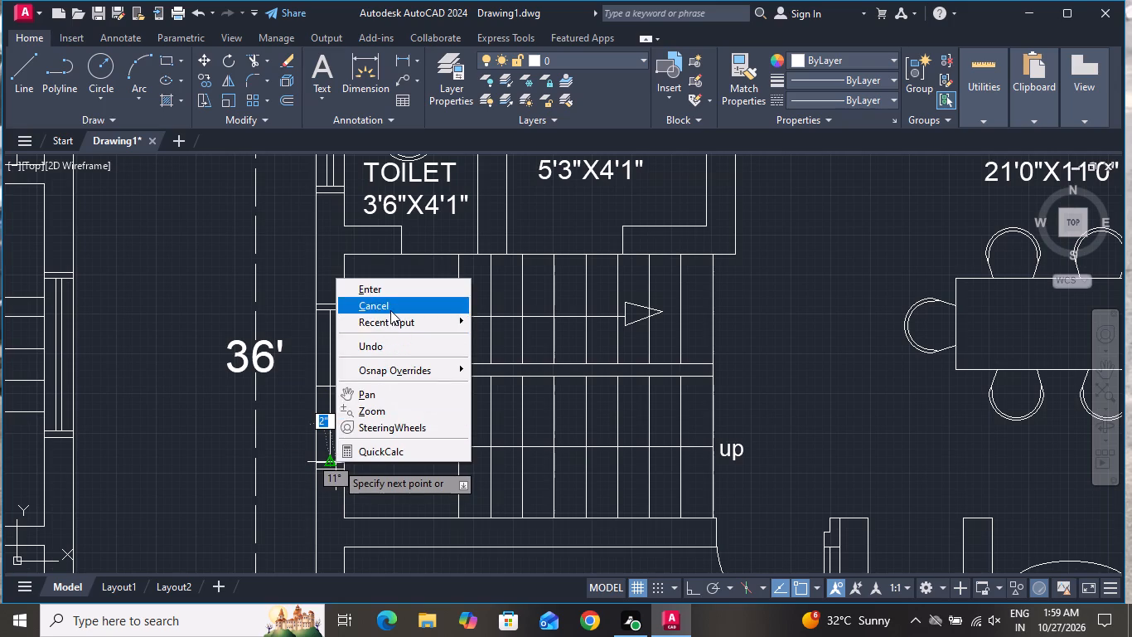
pyautogui.click(390, 310)
# Offset the staircase window's vertical centre line by 1" to both sides.
pyautogui.scroll(-3, 367, 438)
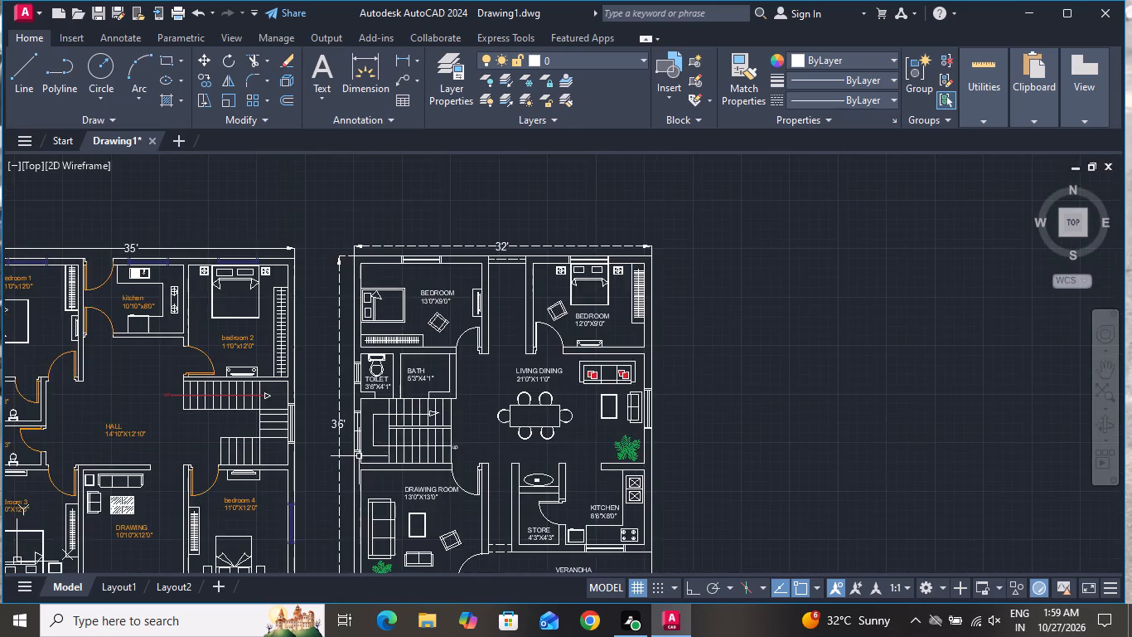
pyautogui.scroll(-1, 367, 445)
pyautogui.scroll(3, 341, 476)
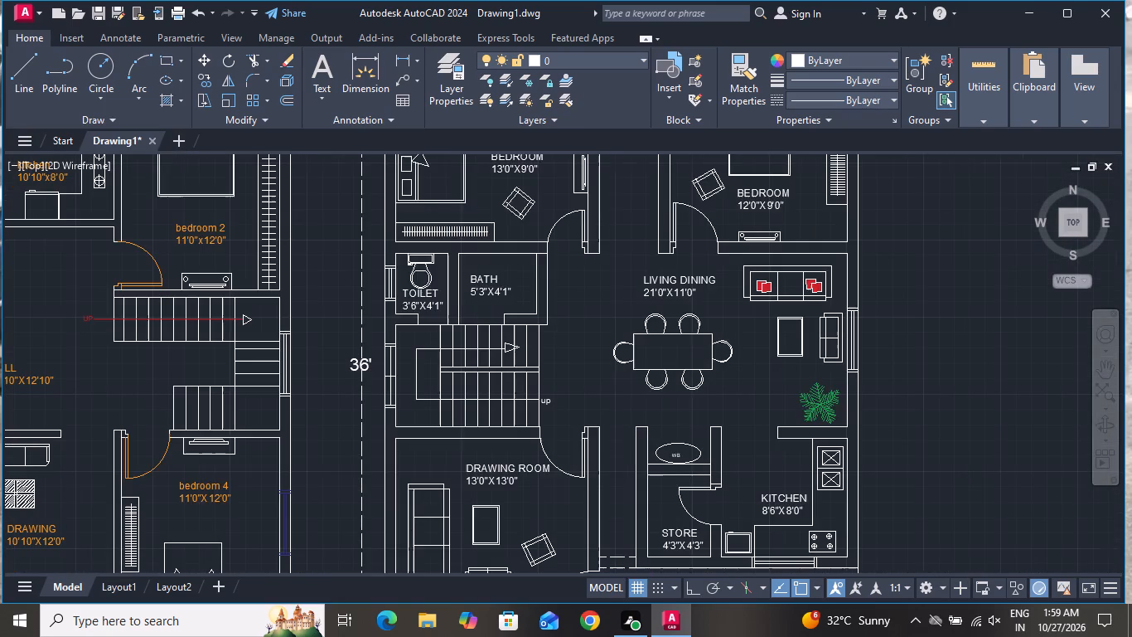
pyautogui.scroll(2, 432, 298)
pyautogui.write('o')
pyautogui.press('space')
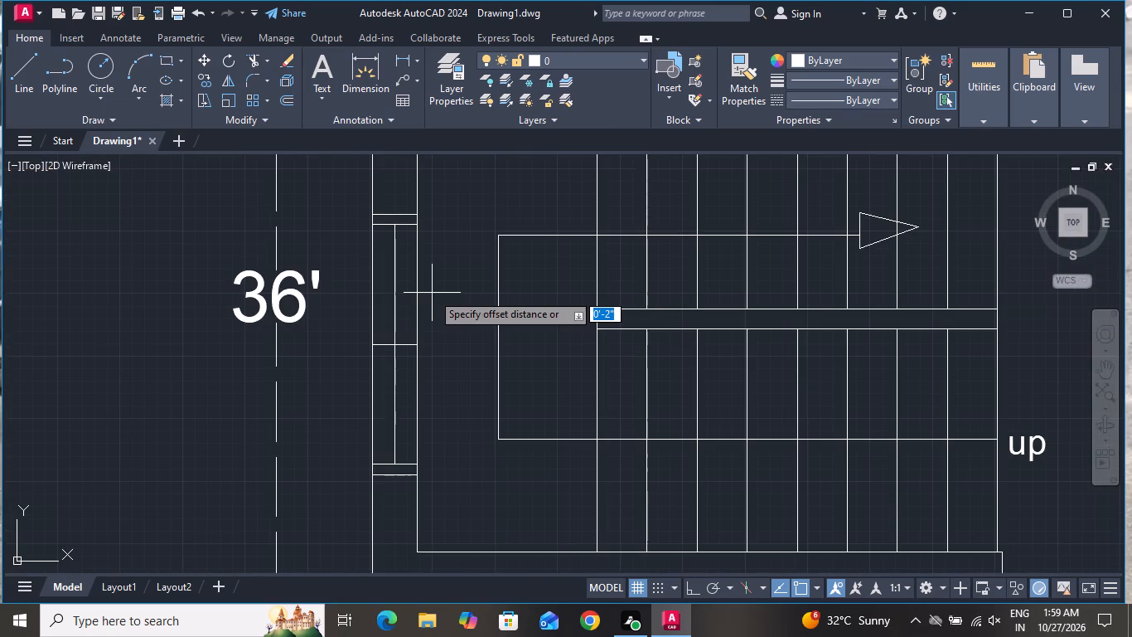
pyautogui.press('1')
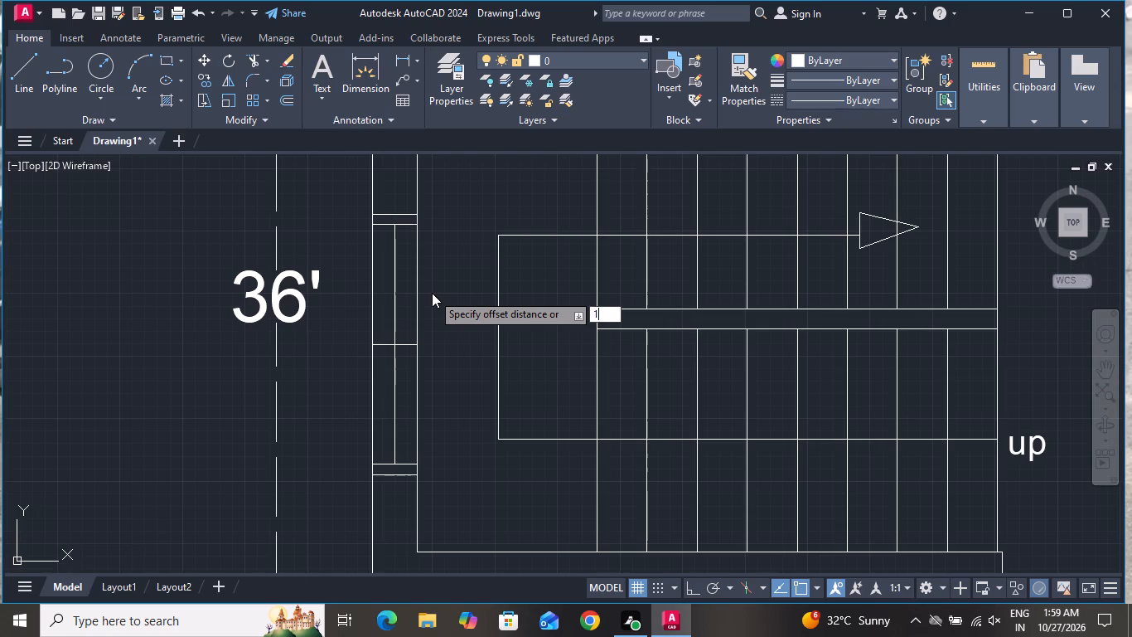
pyautogui.hotkey('shift', '"')
pyautogui.press('Return')
pyautogui.scroll(2, 402, 295)
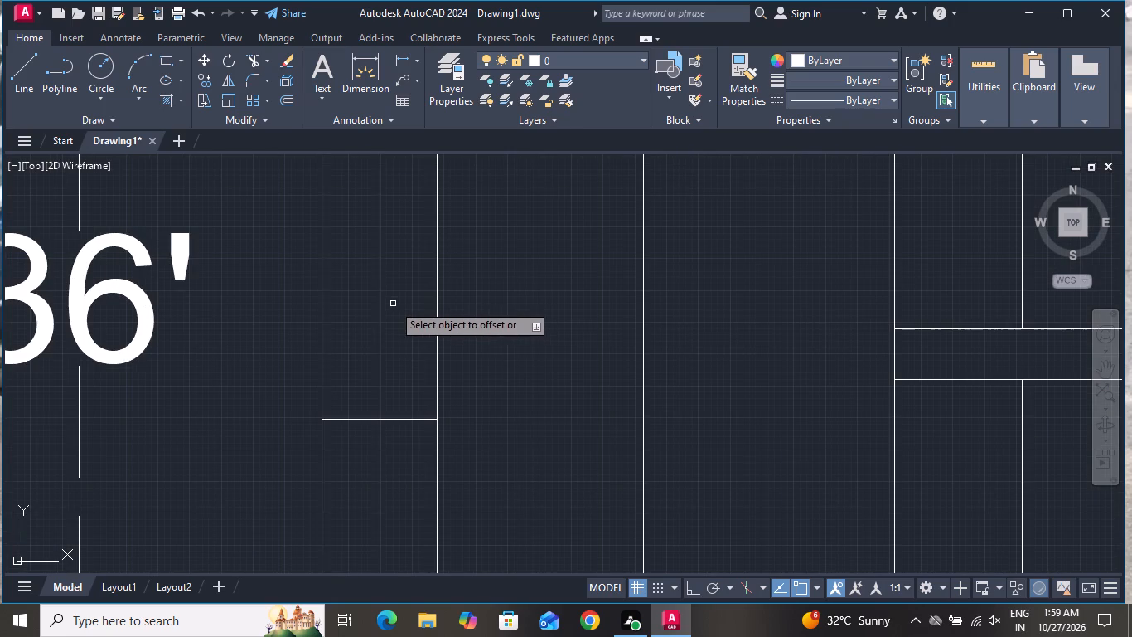
pyautogui.click(379, 327)
pyautogui.click(402, 323)
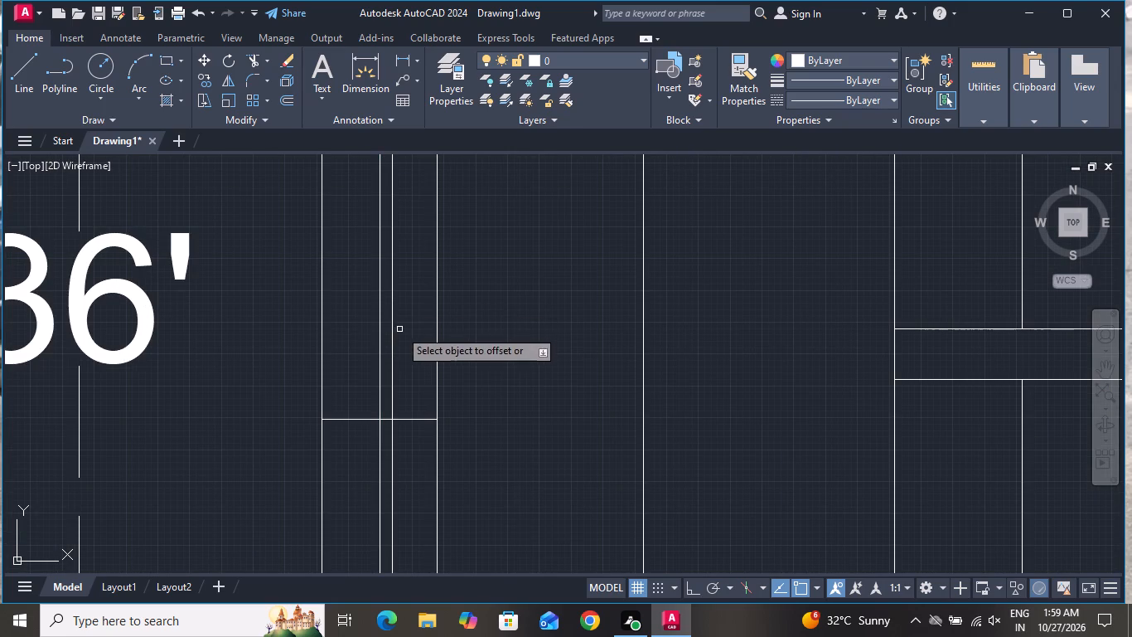
pyautogui.click(380, 346)
pyautogui.click(362, 350)
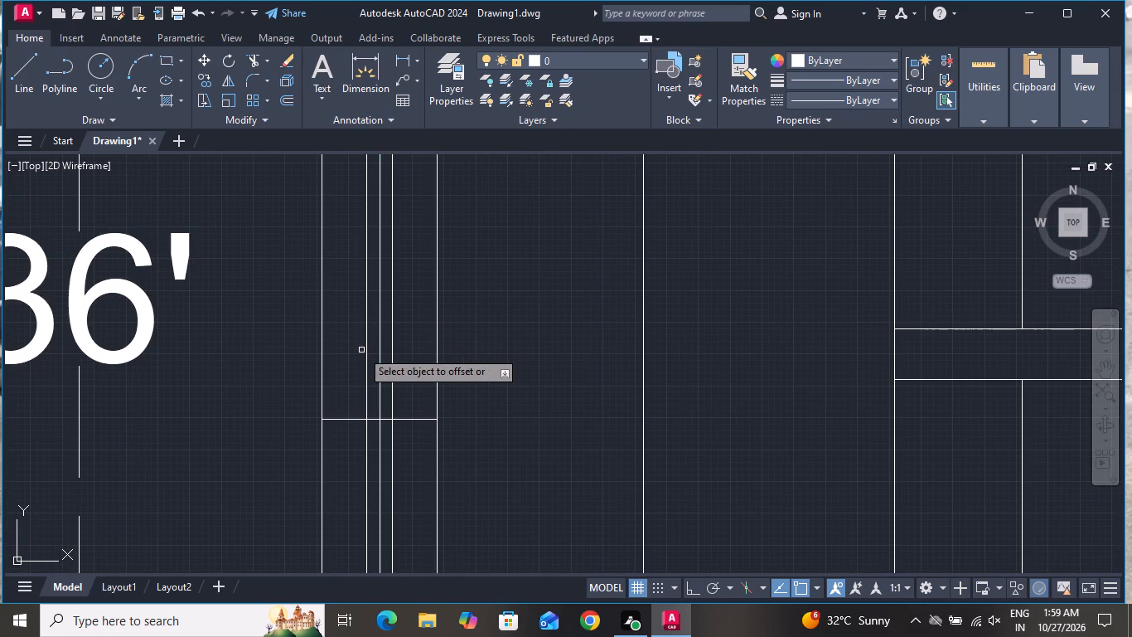
pyautogui.rightClick(361, 350)
pyautogui.click(377, 374)
# Delete the staircase window's vertical centre line and the horizontal construction line crossing it.
pyautogui.scroll(3, 383, 426)
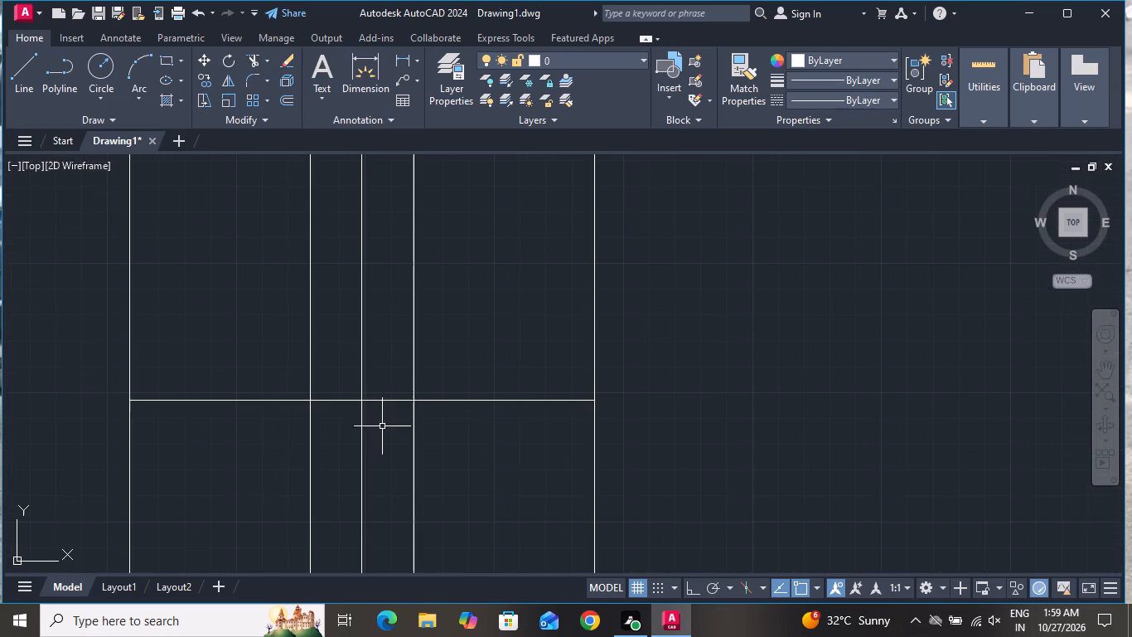
pyautogui.click(380, 367)
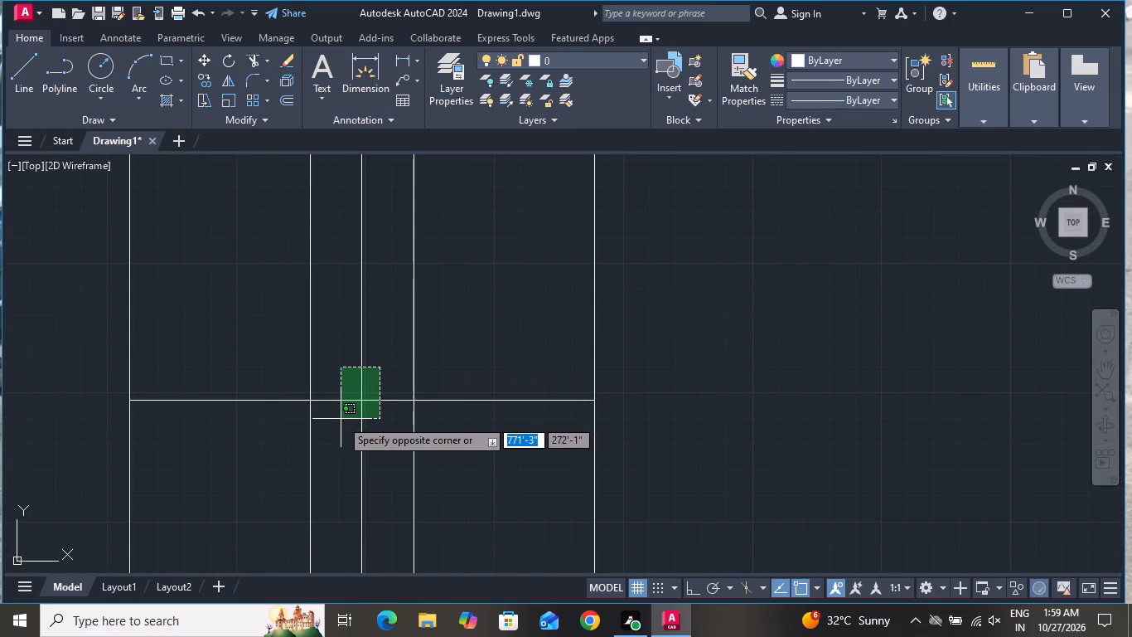
pyautogui.click(341, 419)
pyautogui.press('Delete')
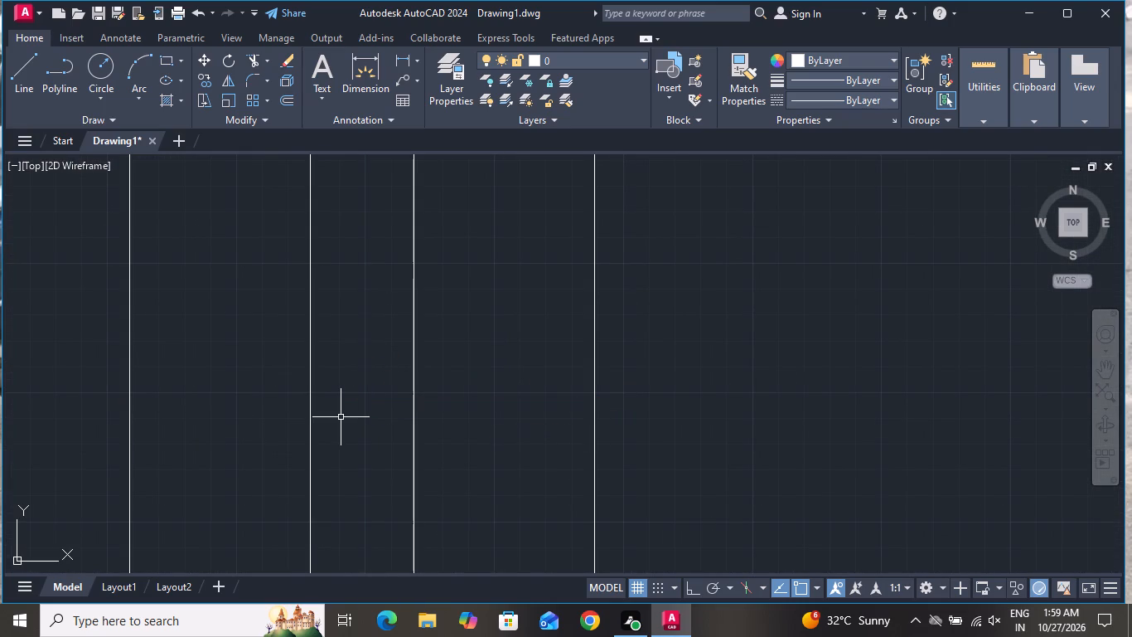
# Start a solid hatch and fill the upper-left bedroom's walls and the upper-right bedroom's left wall on the second floor plan.
pyautogui.scroll(2, 341, 417)
pyautogui.scroll(-4, 360, 484)
pyautogui.scroll(-4, 486, 409)
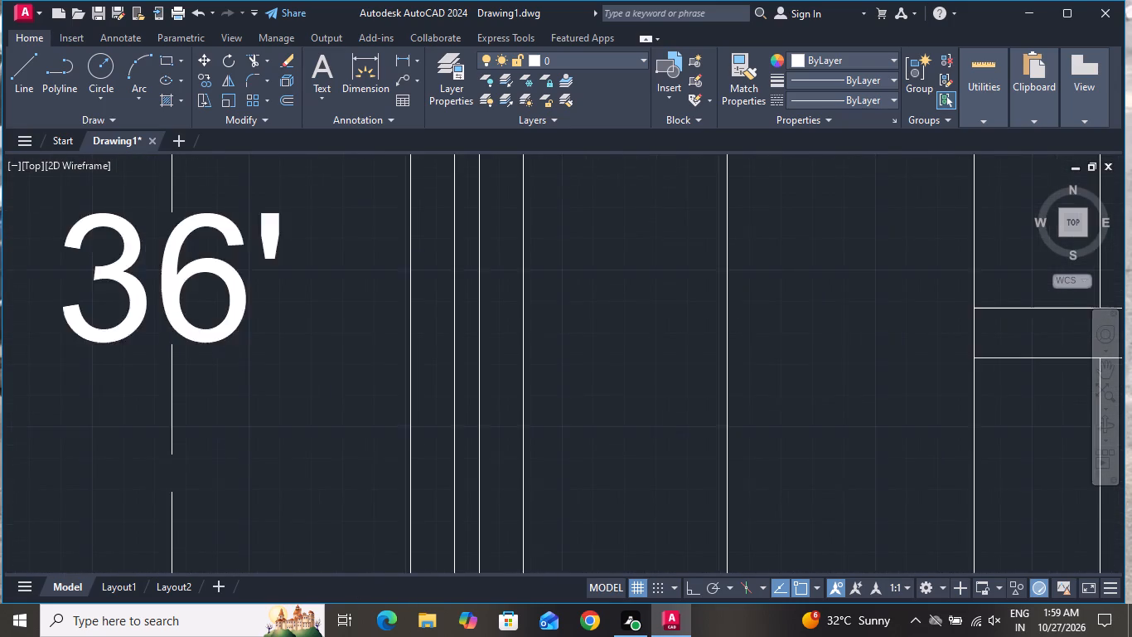
pyautogui.scroll(-5, 501, 363)
pyautogui.click(165, 95)
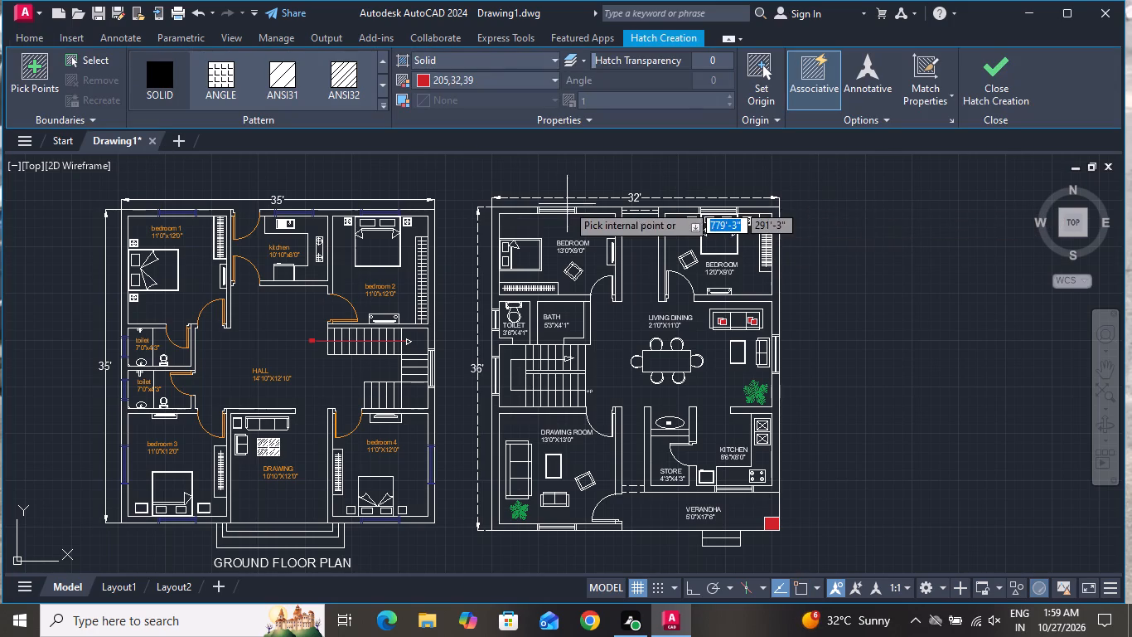
pyautogui.scroll(2, 567, 204)
pyautogui.click(670, 216)
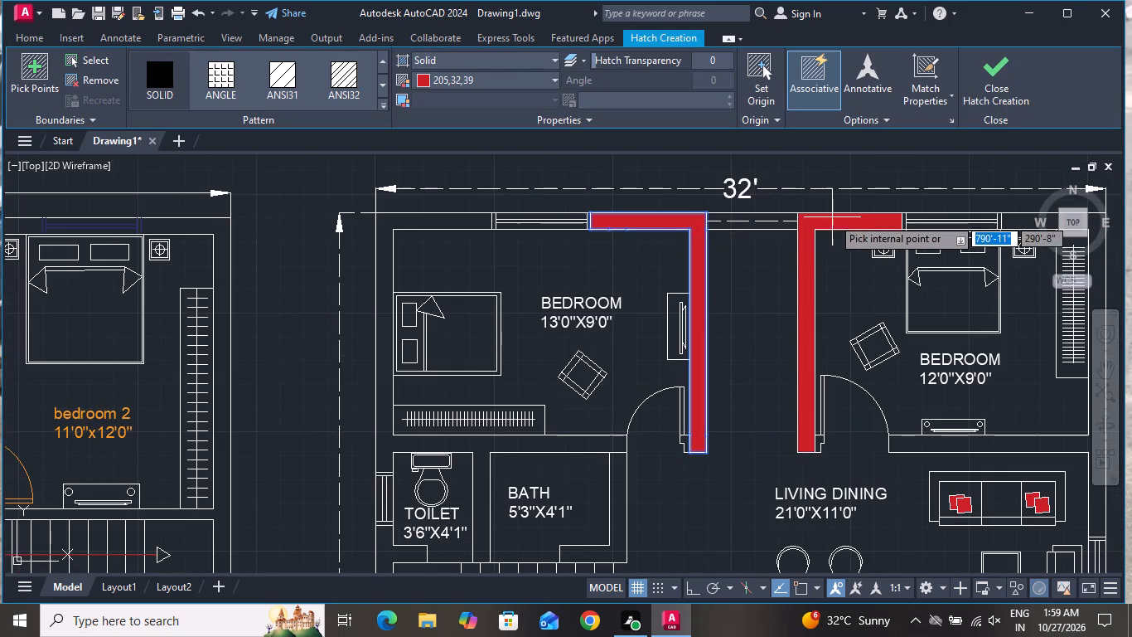
pyautogui.click(832, 217)
pyautogui.click(438, 222)
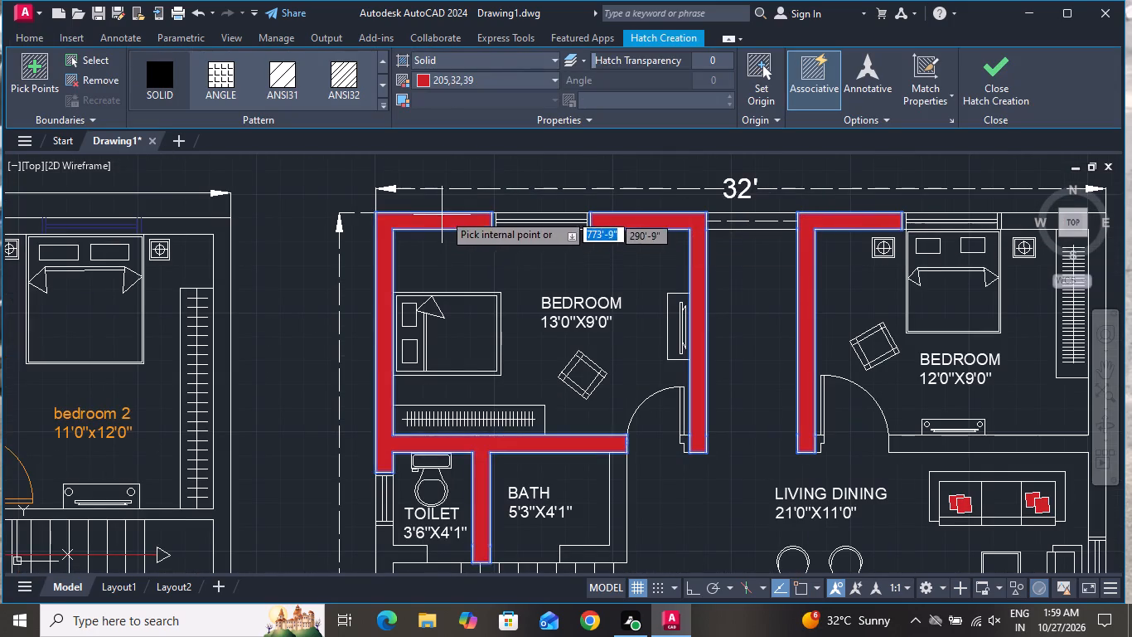
# Add the drawing room, bath, toilet, store and wash basin walls of the second floor plan to the solid hatch.
pyautogui.scroll(-2, 445, 212)
pyautogui.click(421, 418)
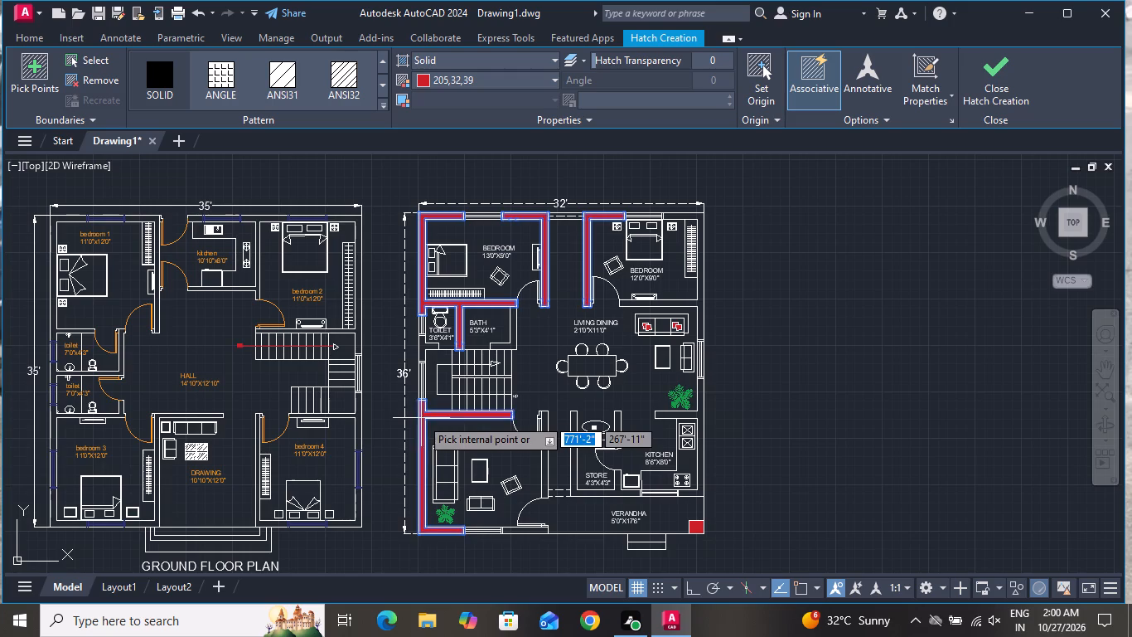
pyautogui.click(515, 343)
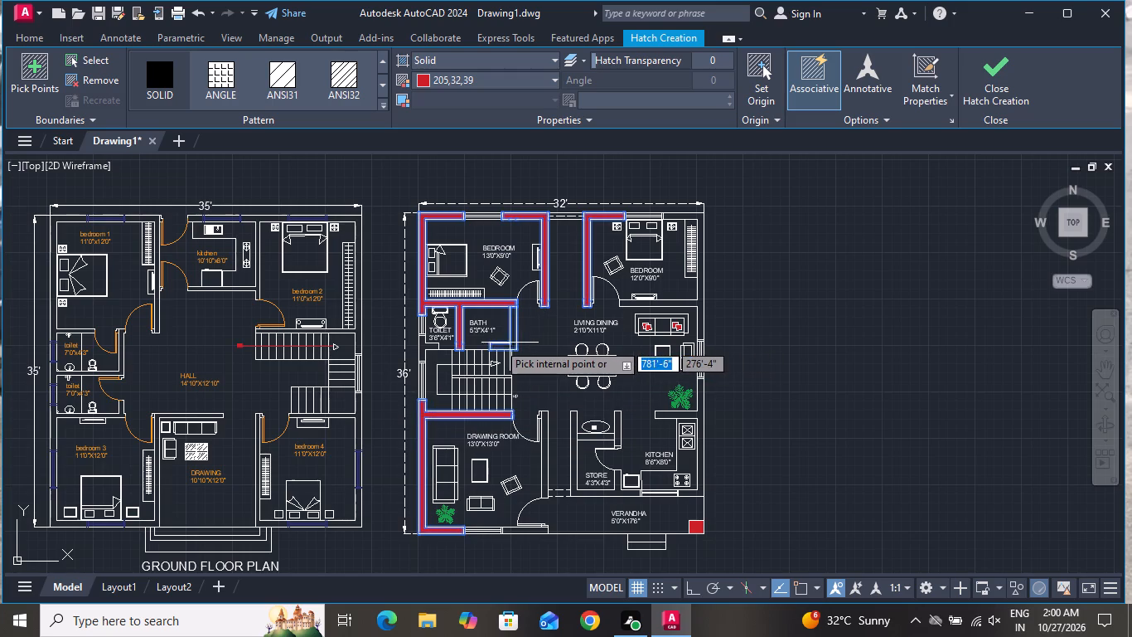
pyautogui.click(419, 346)
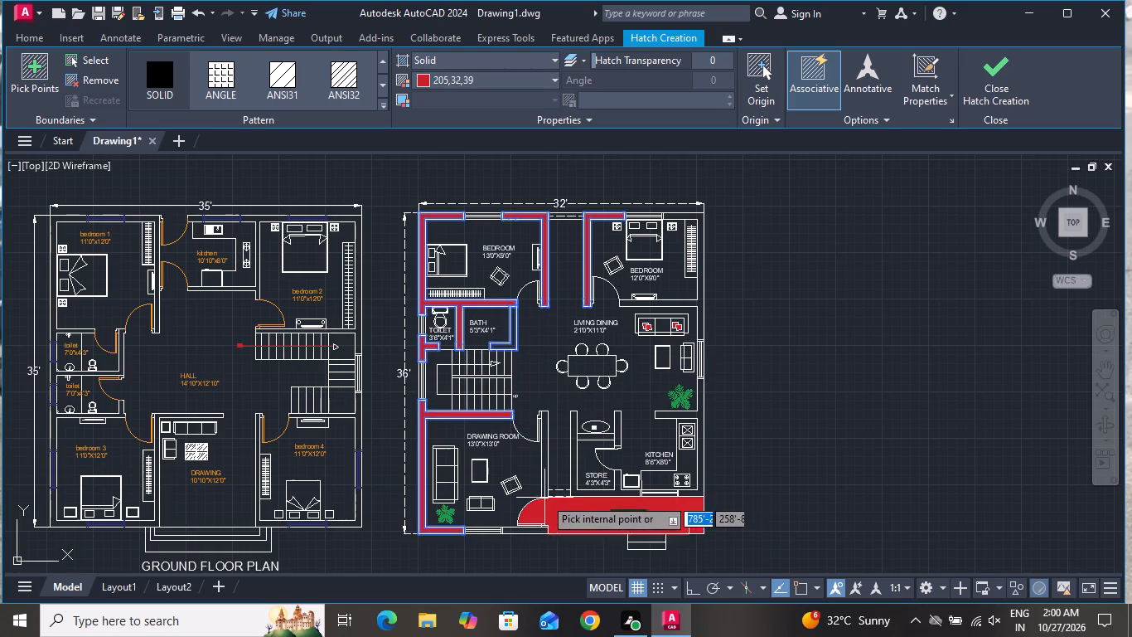
pyautogui.click(544, 477)
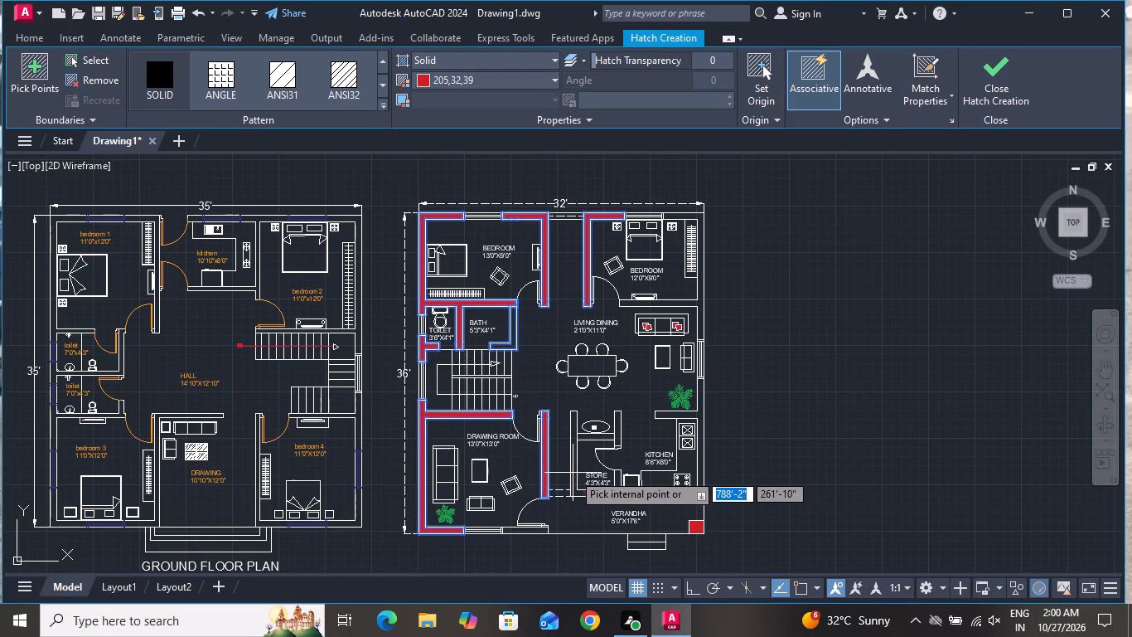
pyautogui.click(573, 473)
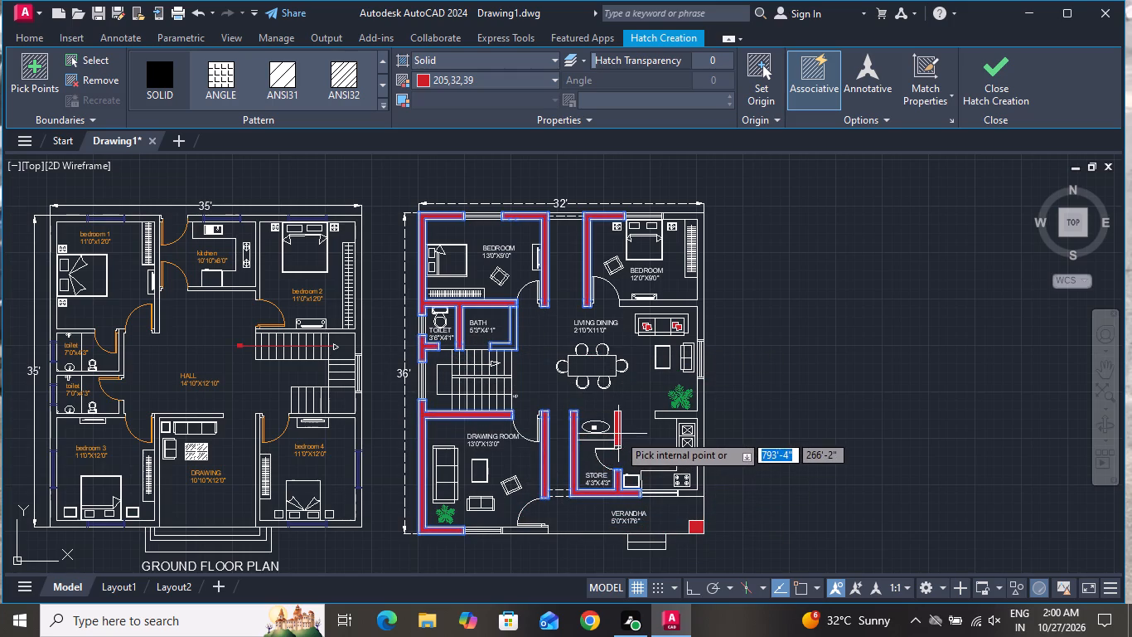
pyautogui.click(618, 434)
pyautogui.scroll(3, 602, 441)
pyautogui.click(599, 435)
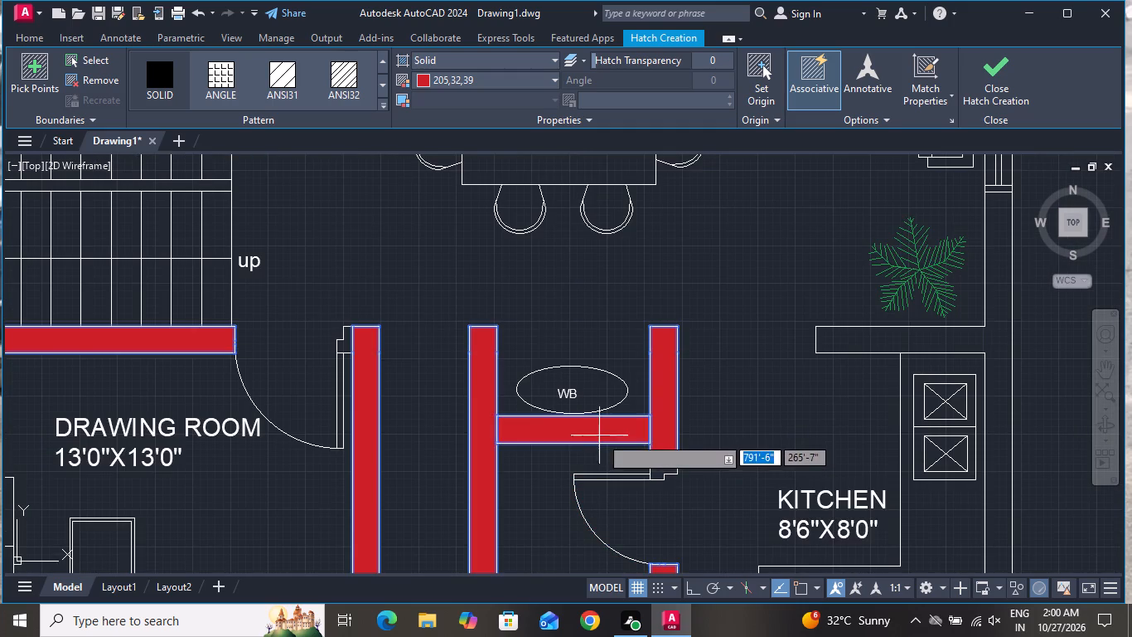
# Hatch the kitchen, living dining and right bedroom outer walls, plus the short wall at the drawing room's verandha door.
pyautogui.scroll(-3, 624, 425)
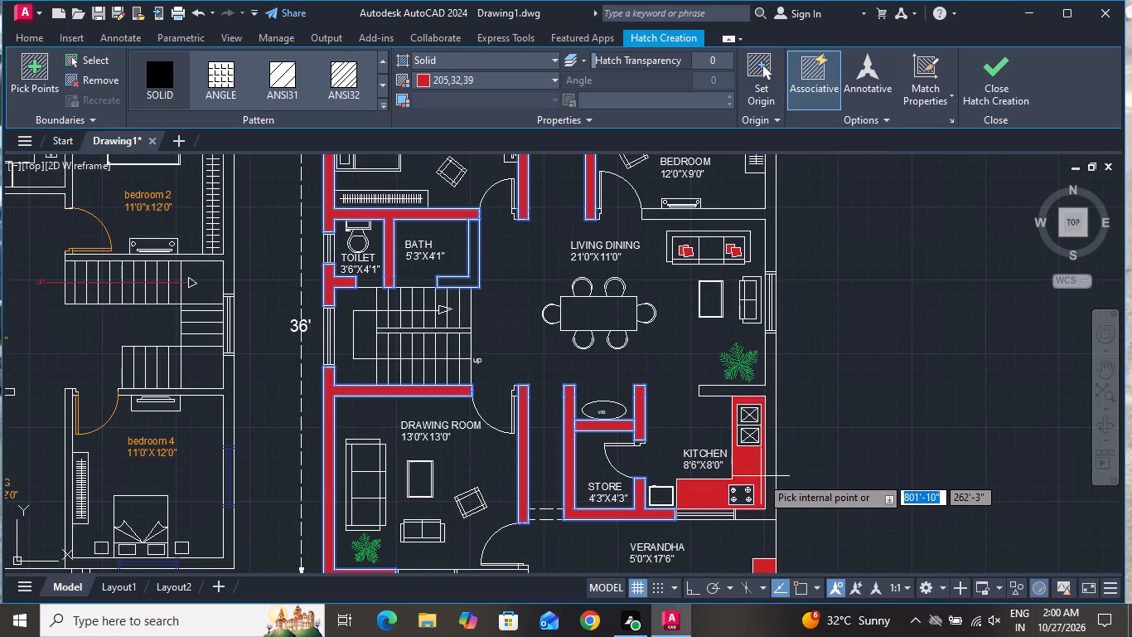
pyautogui.click(766, 469)
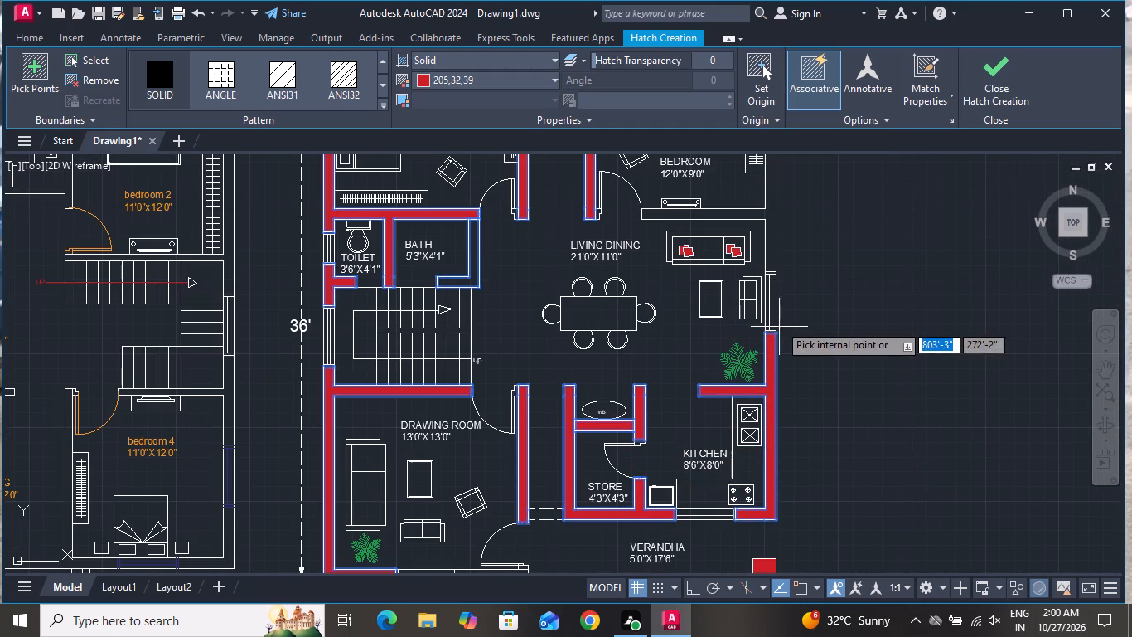
pyautogui.click(767, 246)
pyautogui.scroll(-1, 809, 306)
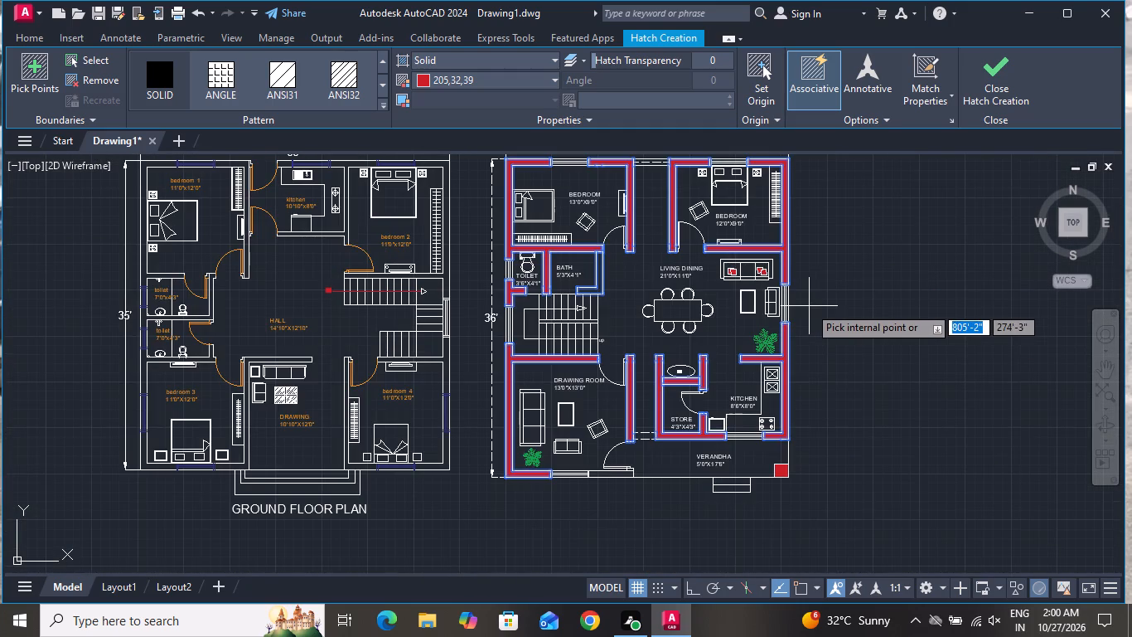
pyautogui.scroll(2, 607, 494)
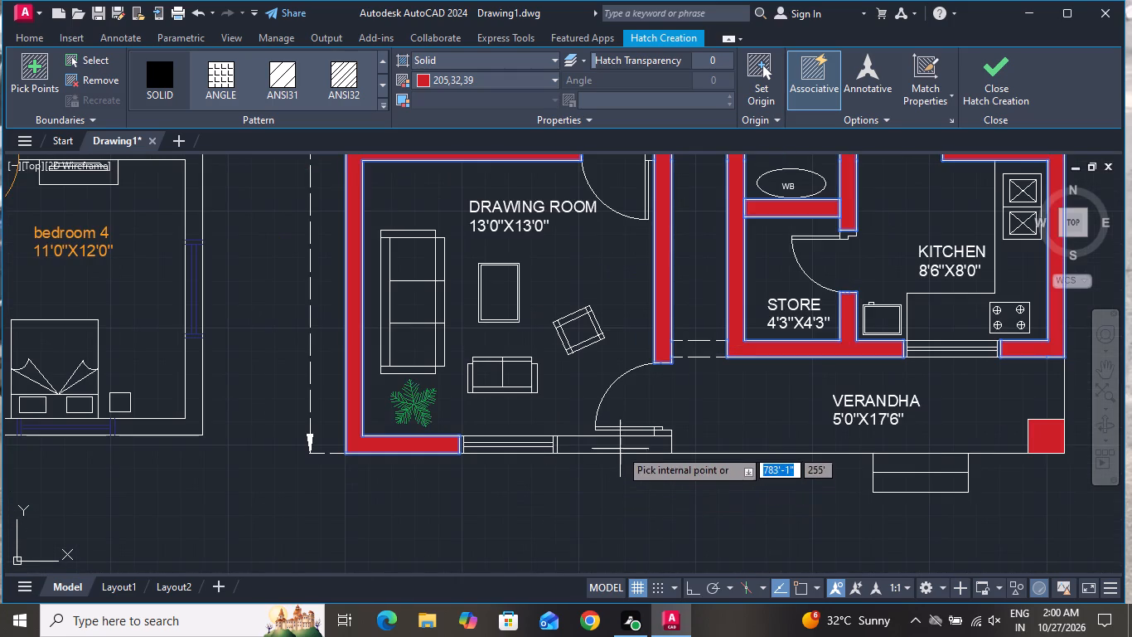
pyautogui.click(622, 445)
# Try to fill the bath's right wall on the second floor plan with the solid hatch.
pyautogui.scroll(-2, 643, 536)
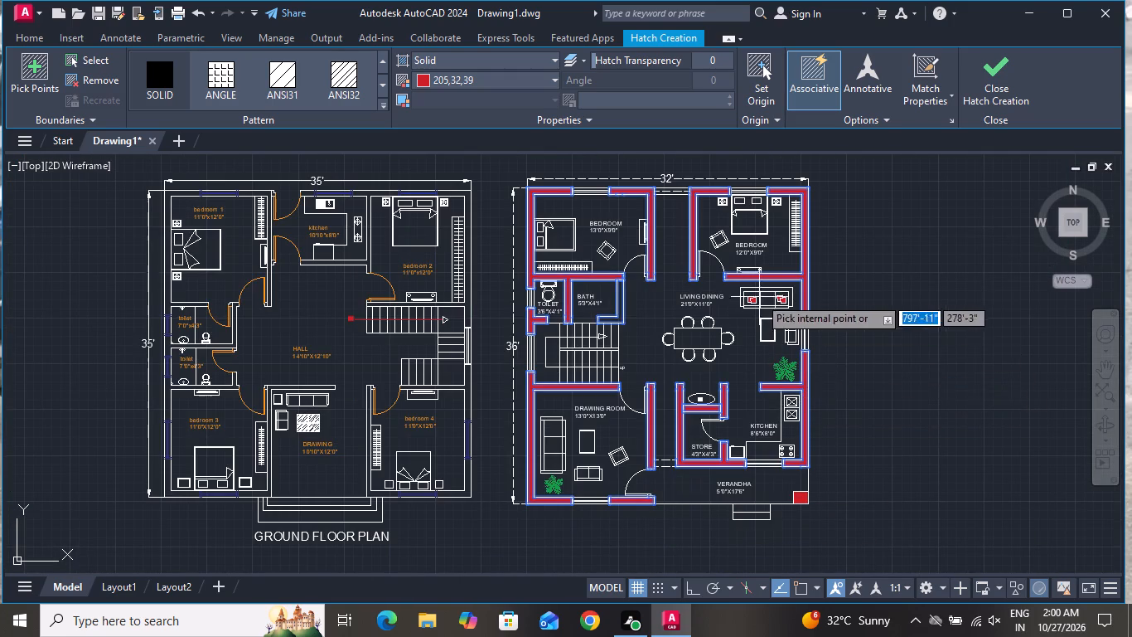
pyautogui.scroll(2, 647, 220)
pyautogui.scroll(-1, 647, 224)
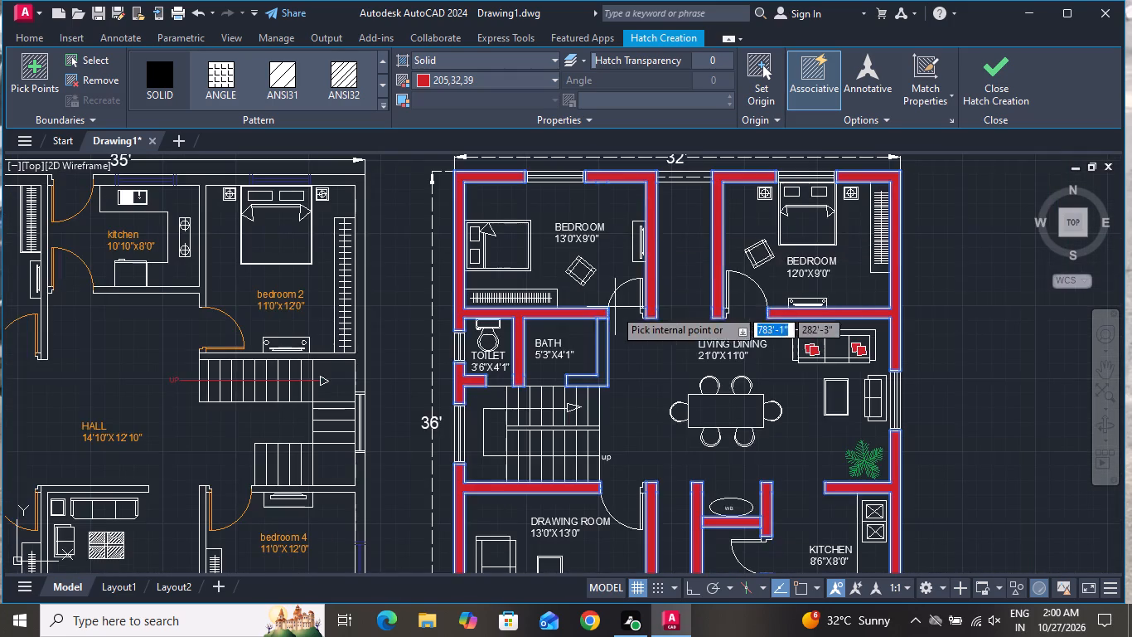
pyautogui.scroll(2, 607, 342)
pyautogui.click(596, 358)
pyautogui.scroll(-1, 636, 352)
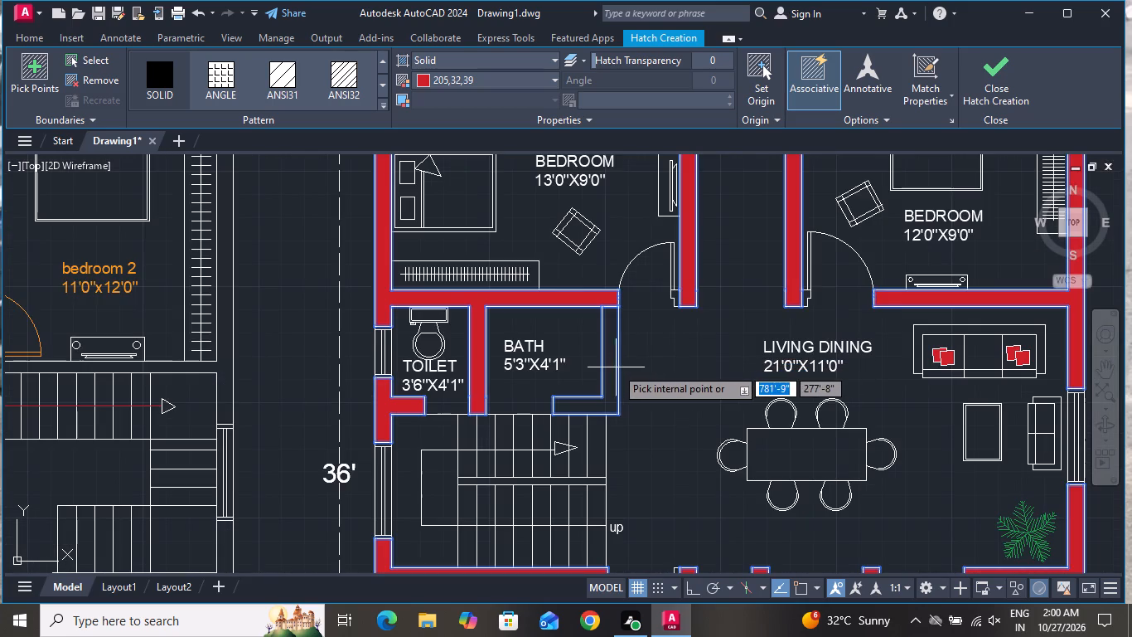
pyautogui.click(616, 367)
# Set the second floor wall hatch colour to 147,149,152 and finish the hatch.
pyautogui.scroll(-2, 643, 406)
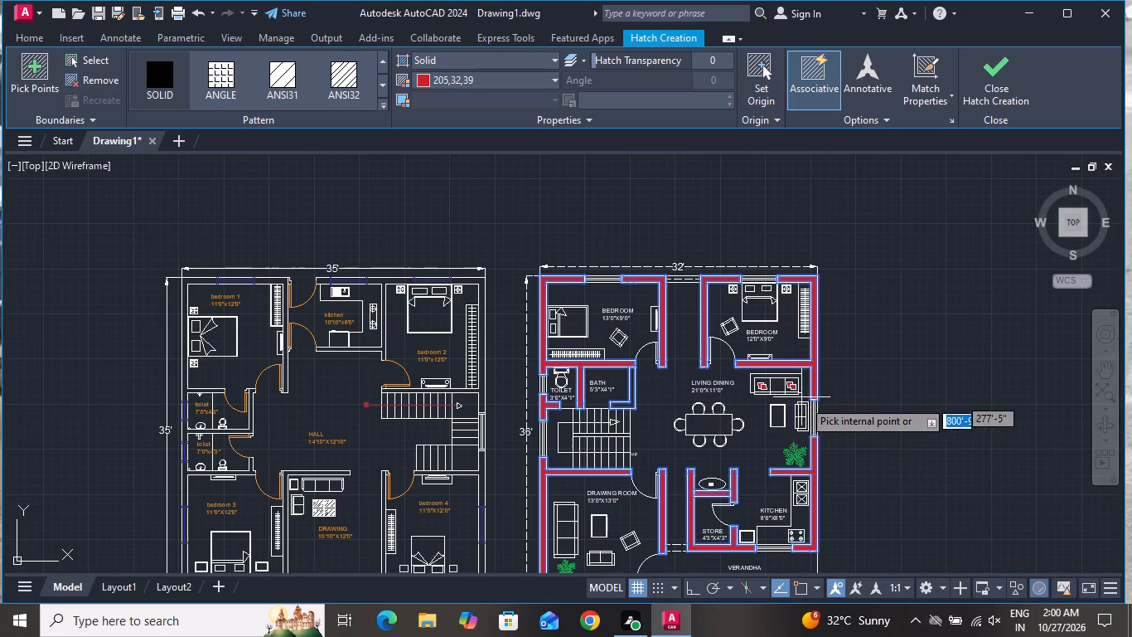
pyautogui.scroll(-1, 810, 391)
pyautogui.click(494, 83)
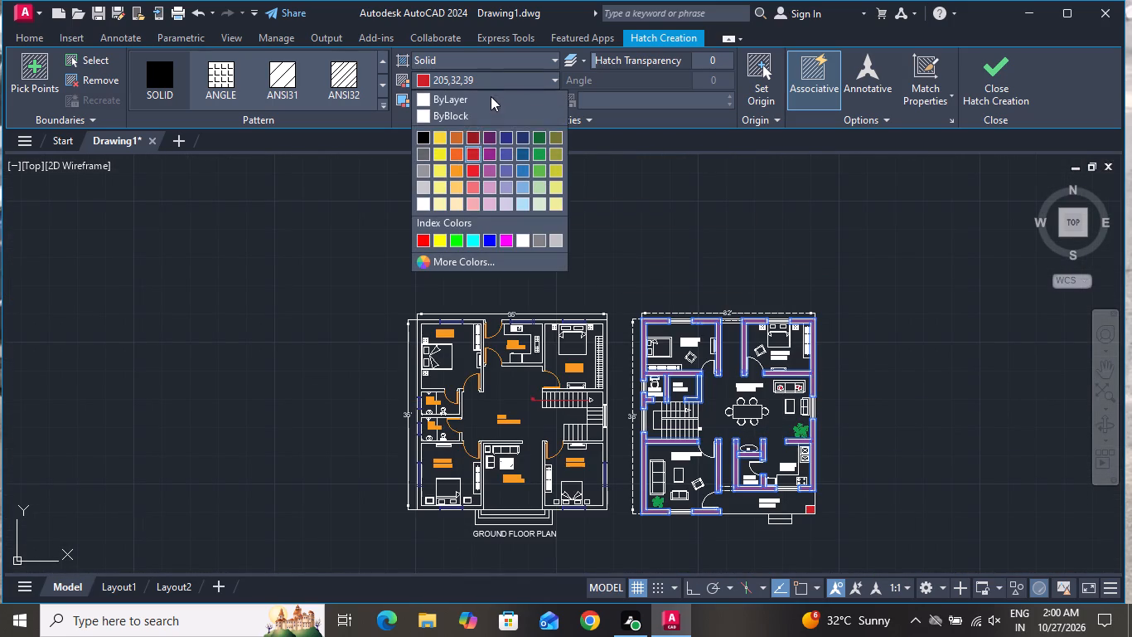
pyautogui.click(419, 171)
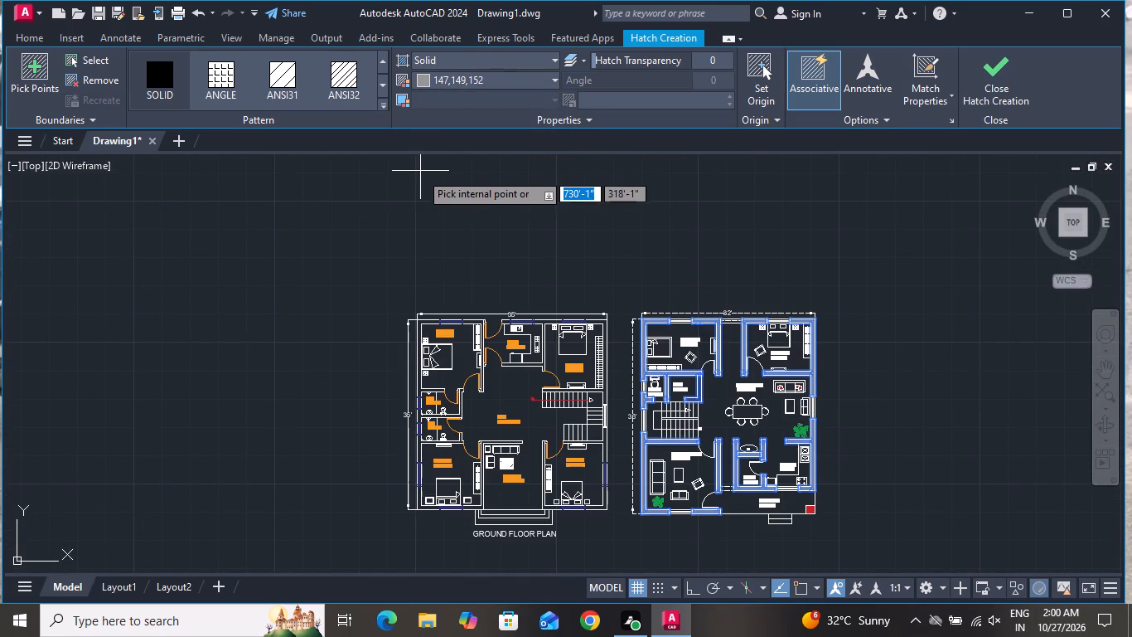
pyautogui.press('Escape')
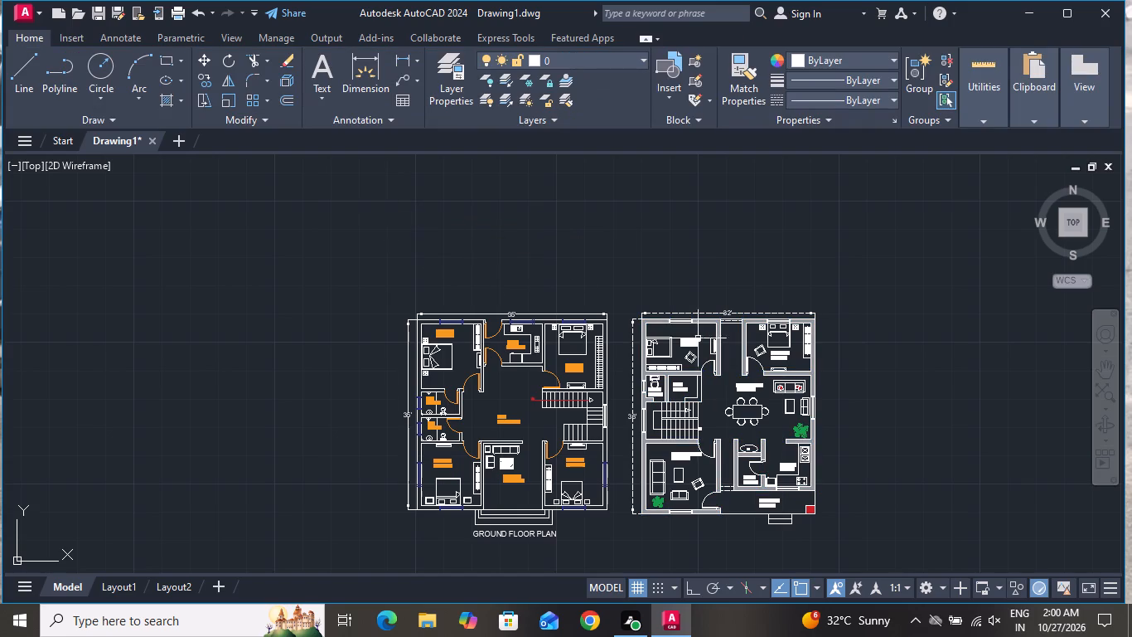
# Start a new solid hatch and fill the walls around bedroom 1, the kitchen and bedroom 2 on the ground floor plan.
pyautogui.scroll(2, 729, 362)
pyautogui.scroll(-1, 733, 353)
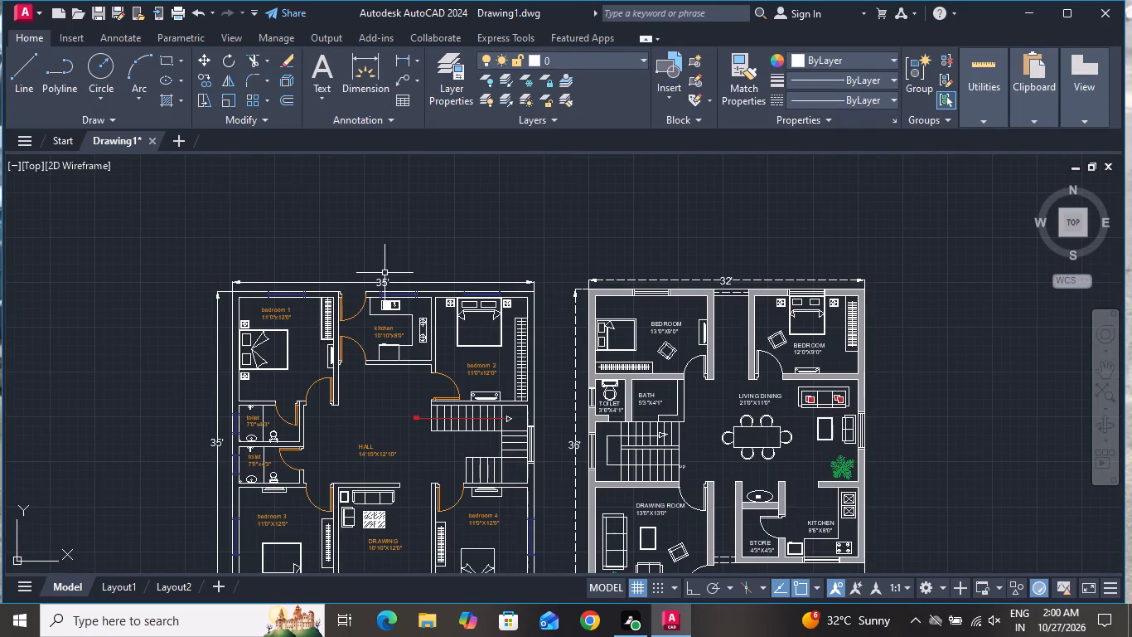
pyautogui.click(172, 96)
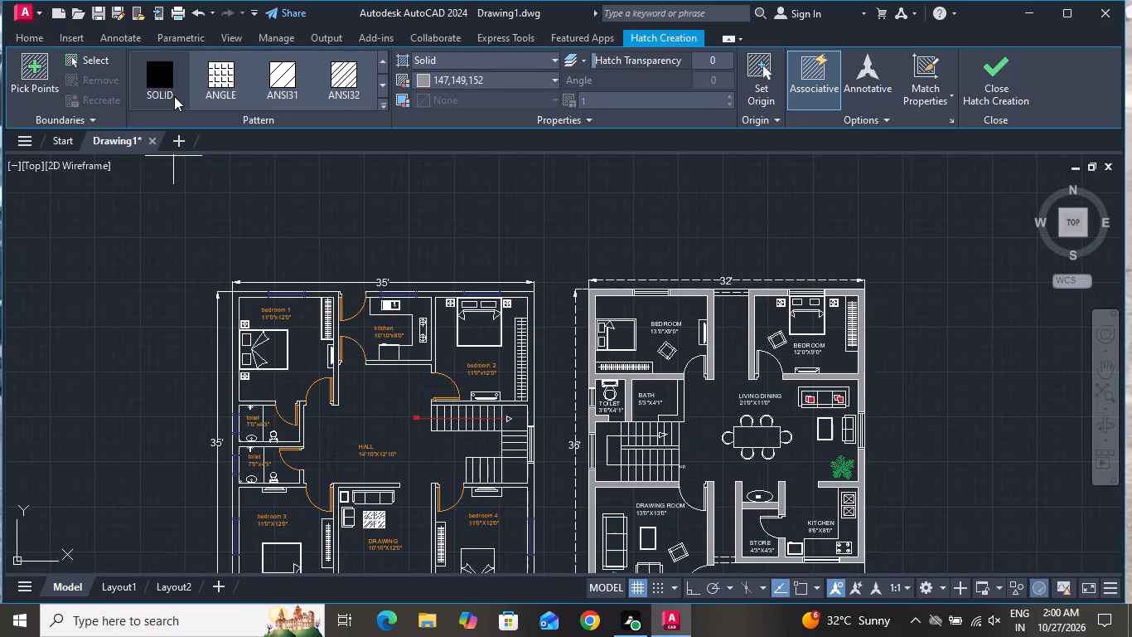
pyautogui.click(155, 81)
pyautogui.scroll(2, 228, 323)
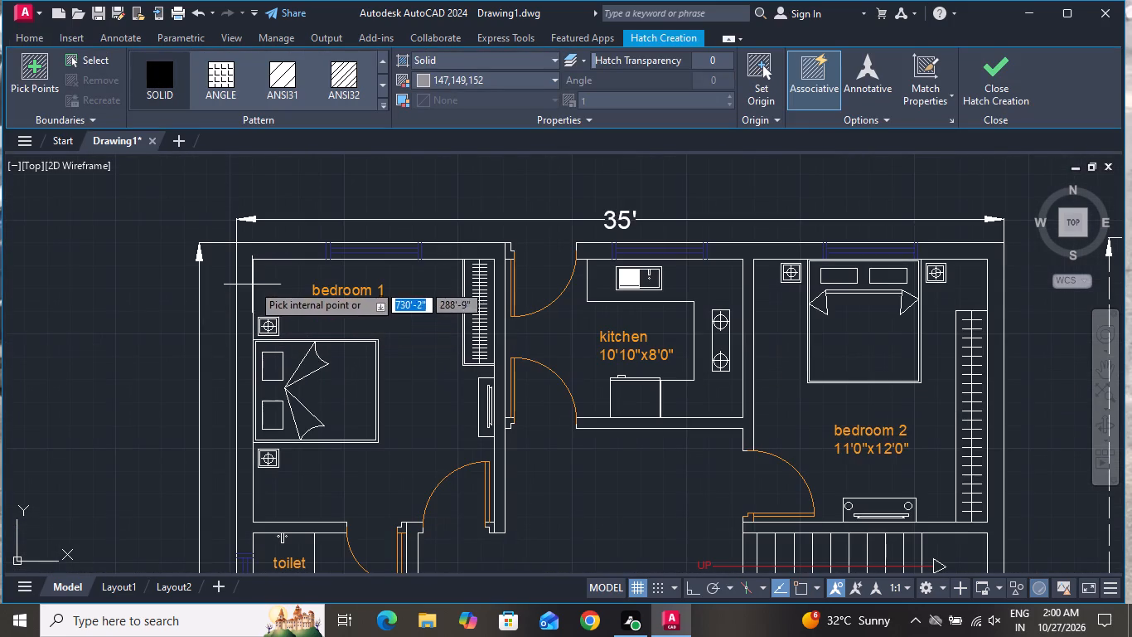
pyautogui.click(244, 263)
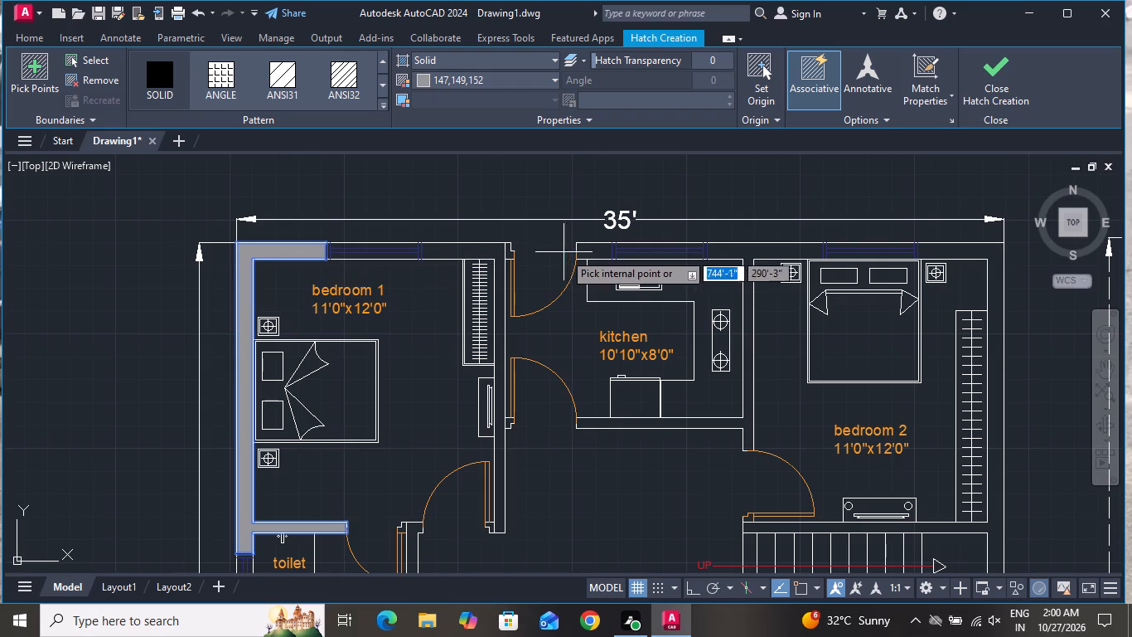
pyautogui.click(472, 247)
pyautogui.click(752, 248)
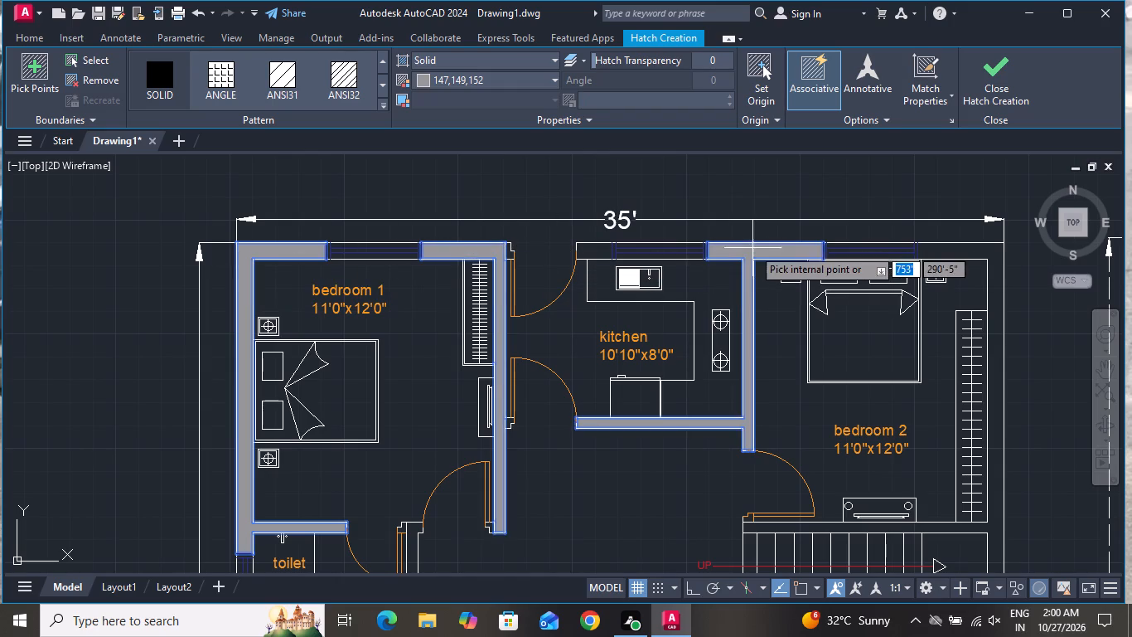
pyautogui.click(946, 246)
# Add the toilet, bedroom 3, drawing and bedroom 4 walls and the outer wall below the staircase window to the ground floor hatch.
pyautogui.scroll(-2, 897, 220)
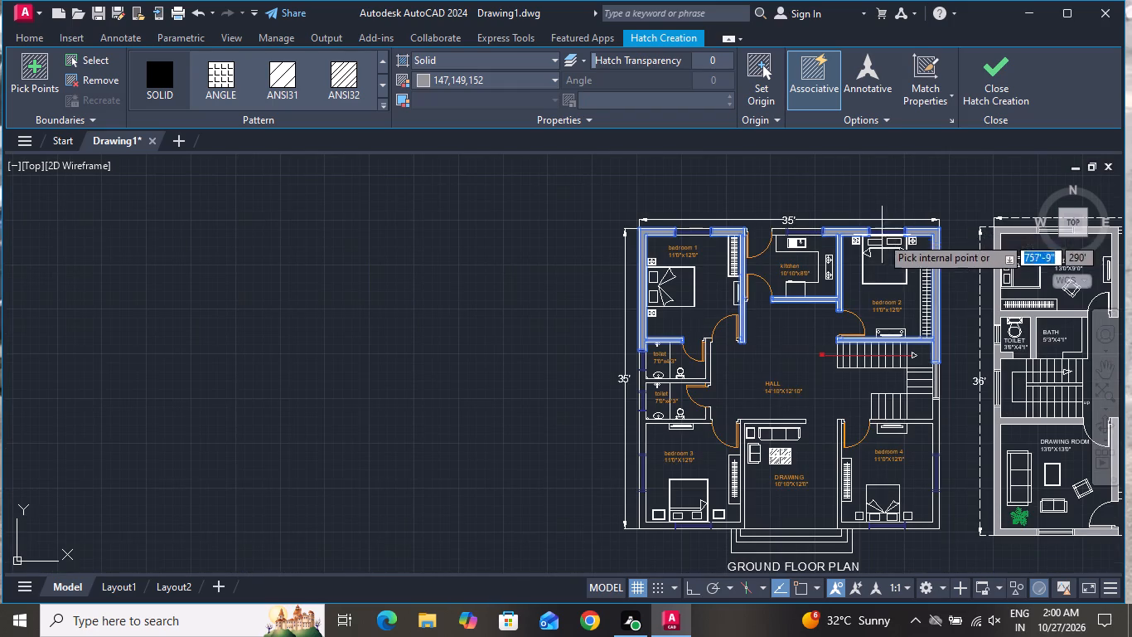
pyautogui.scroll(2, 636, 412)
pyautogui.click(646, 344)
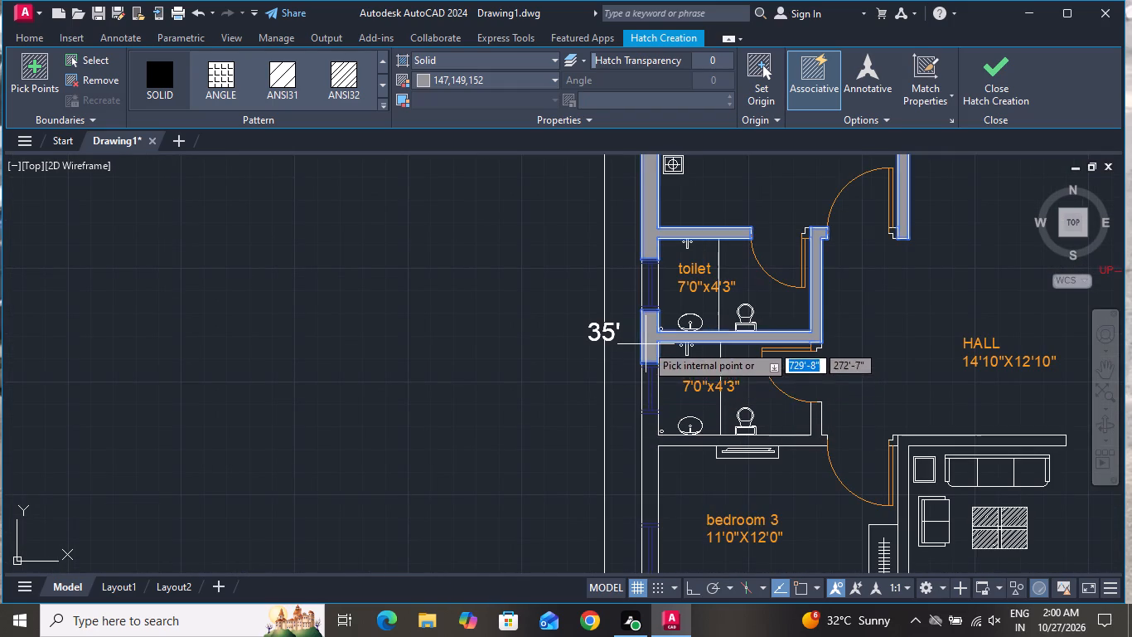
pyautogui.click(644, 457)
pyautogui.scroll(-2, 675, 402)
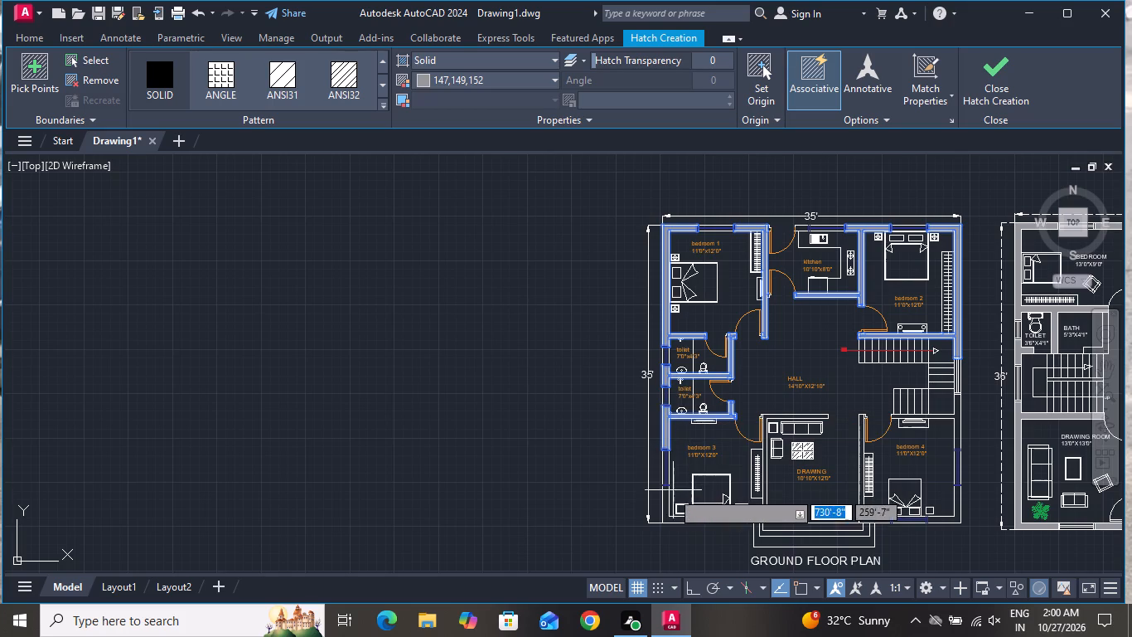
pyautogui.click(664, 500)
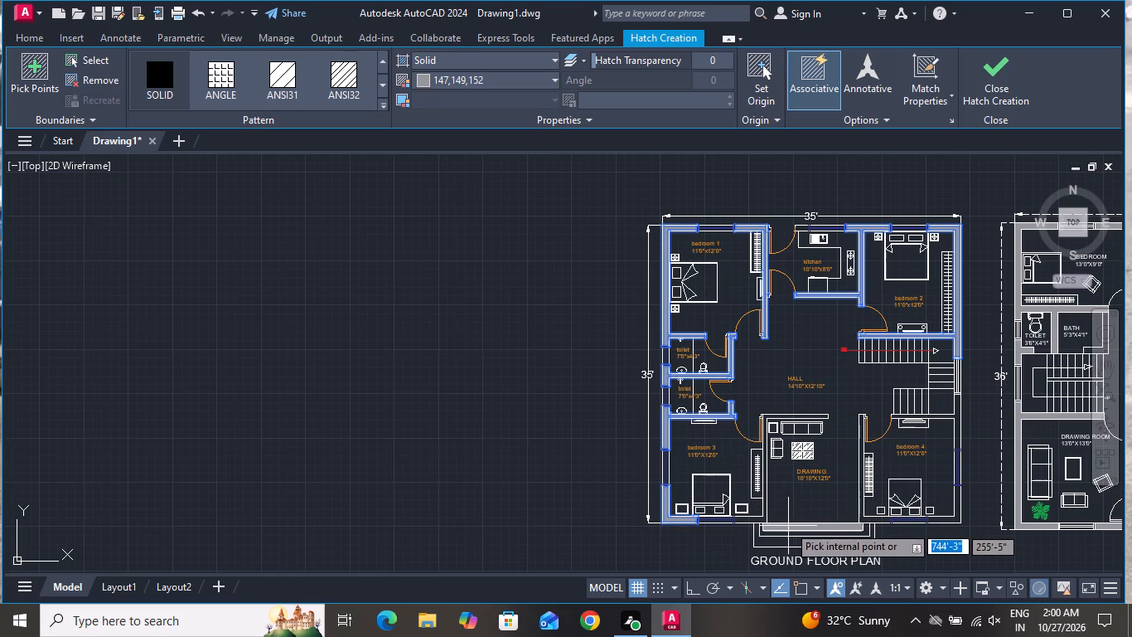
pyautogui.click(757, 518)
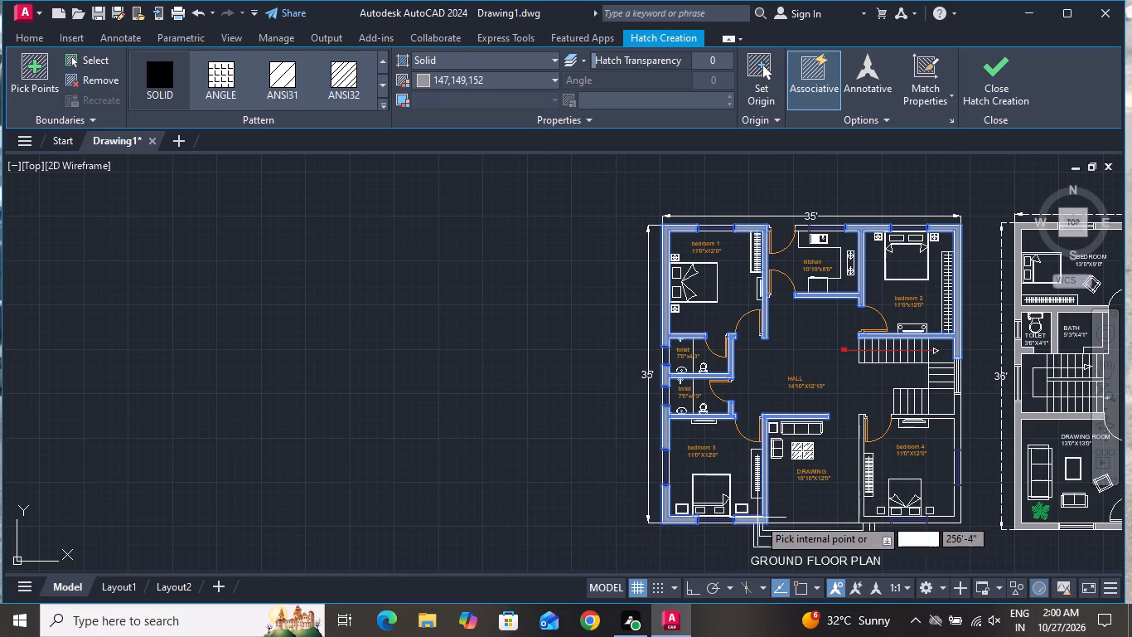
pyautogui.click(876, 522)
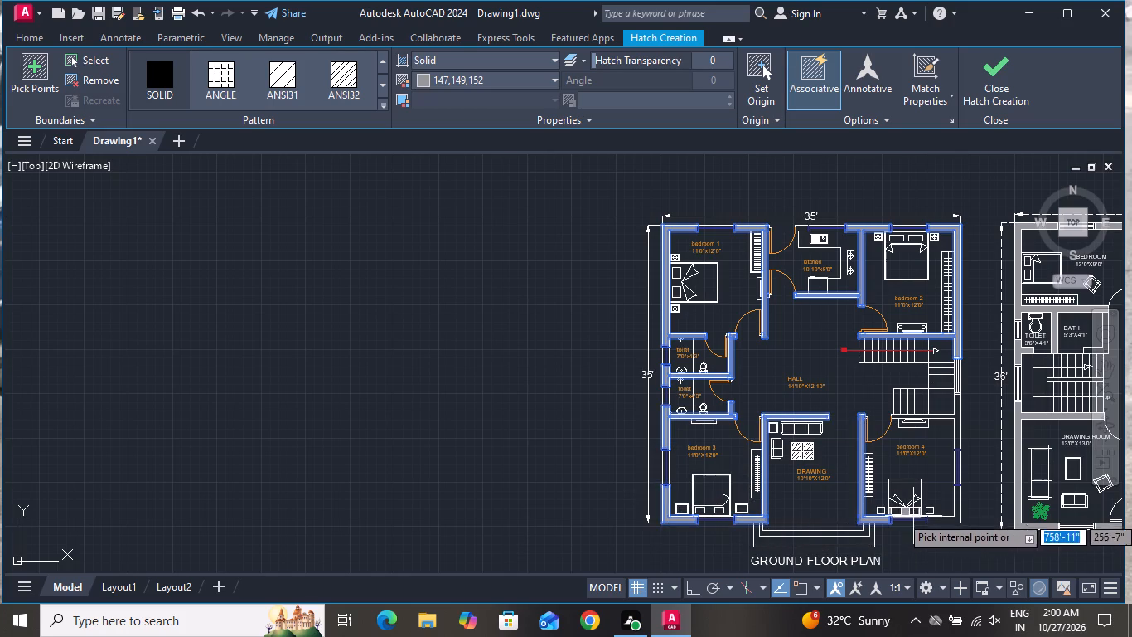
pyautogui.click(940, 521)
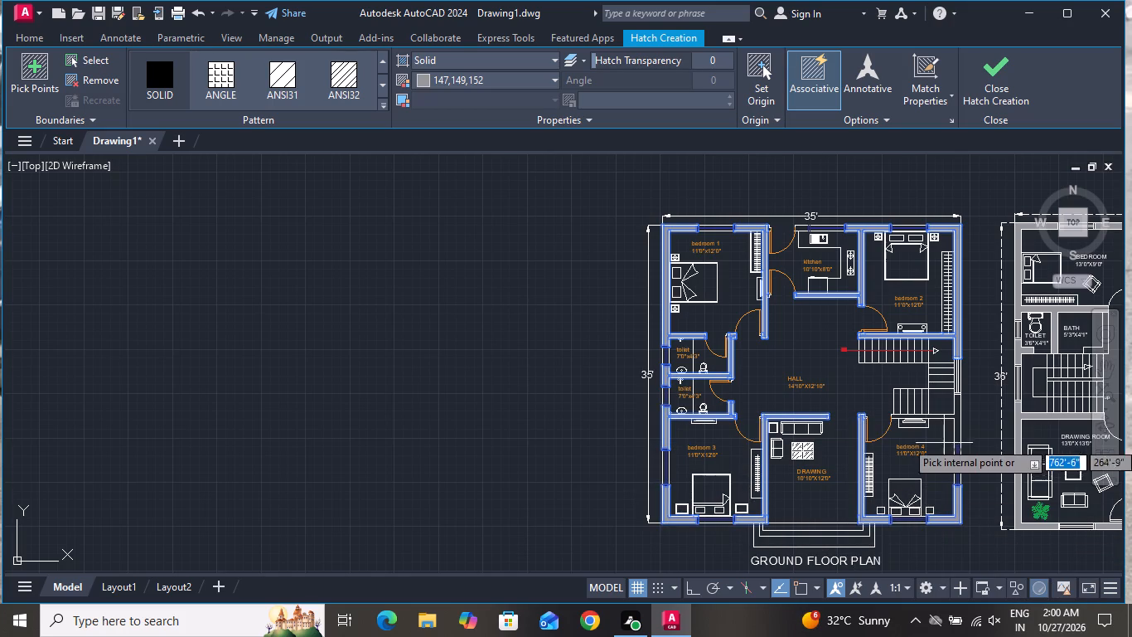
pyautogui.click(959, 423)
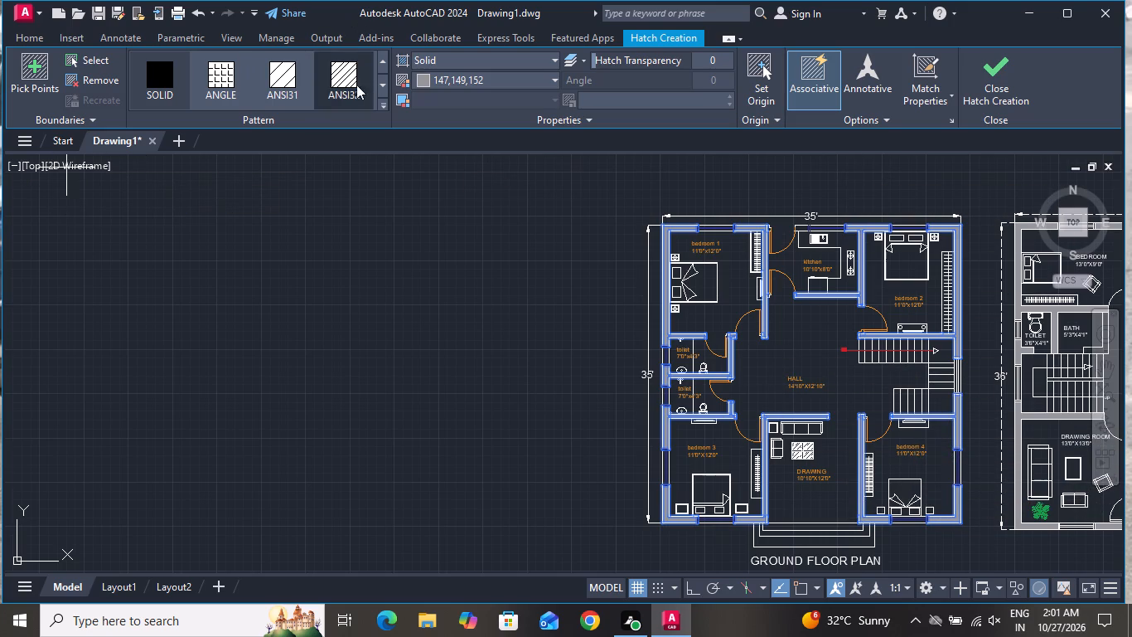
# Set the ground floor wall hatch colour to red 237,31,36 and finish the hatch.
pyautogui.click(457, 78)
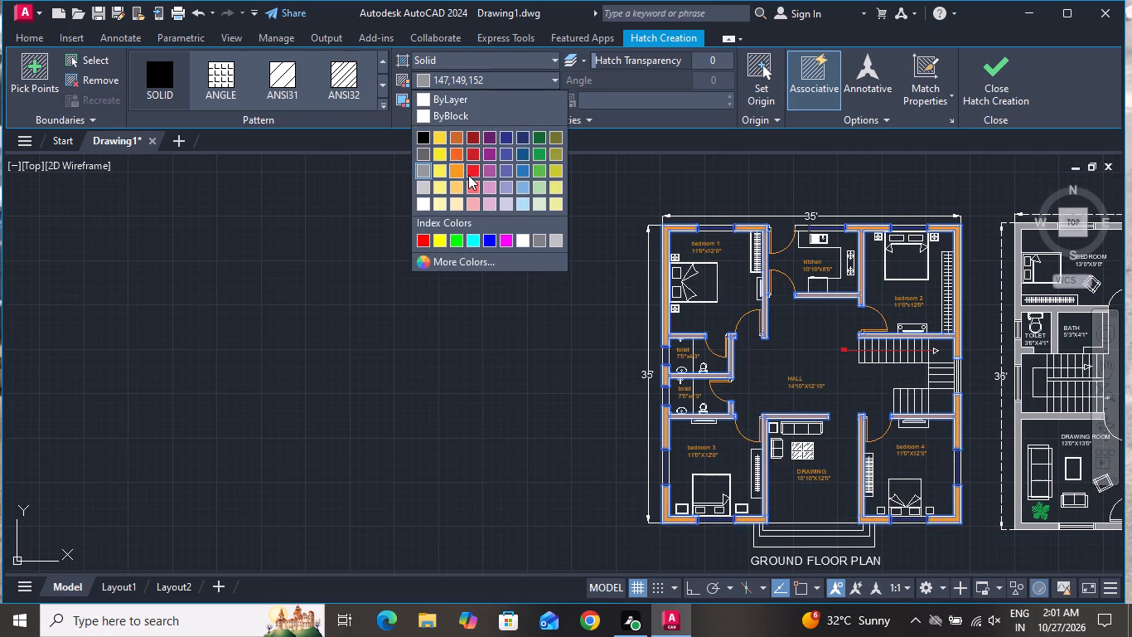
pyautogui.click(469, 175)
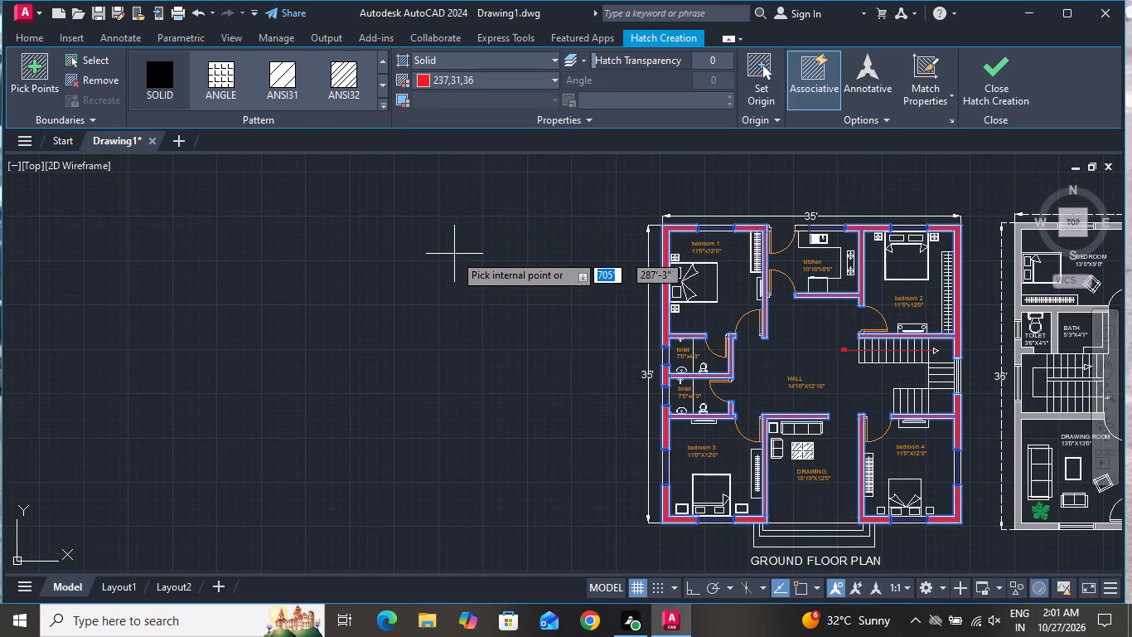
pyautogui.press('Escape')
# Change the colour of the second floor plan's existing grey solid wall hatch to purple.
pyautogui.scroll(-1, 371, 327)
pyautogui.scroll(2, 752, 347)
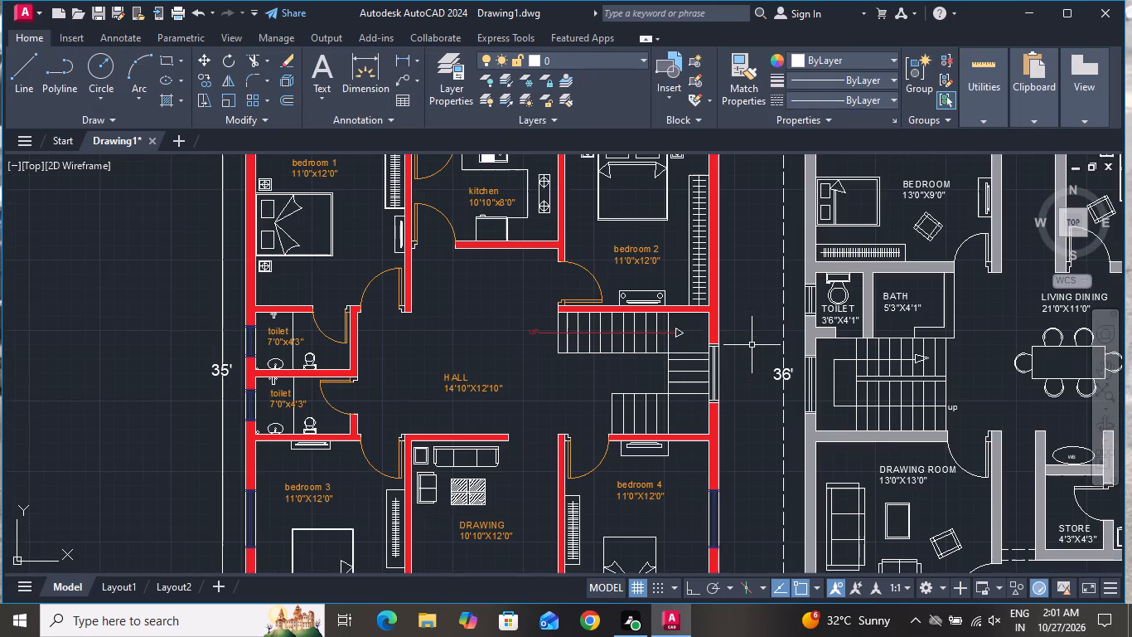
pyautogui.scroll(-1, 693, 348)
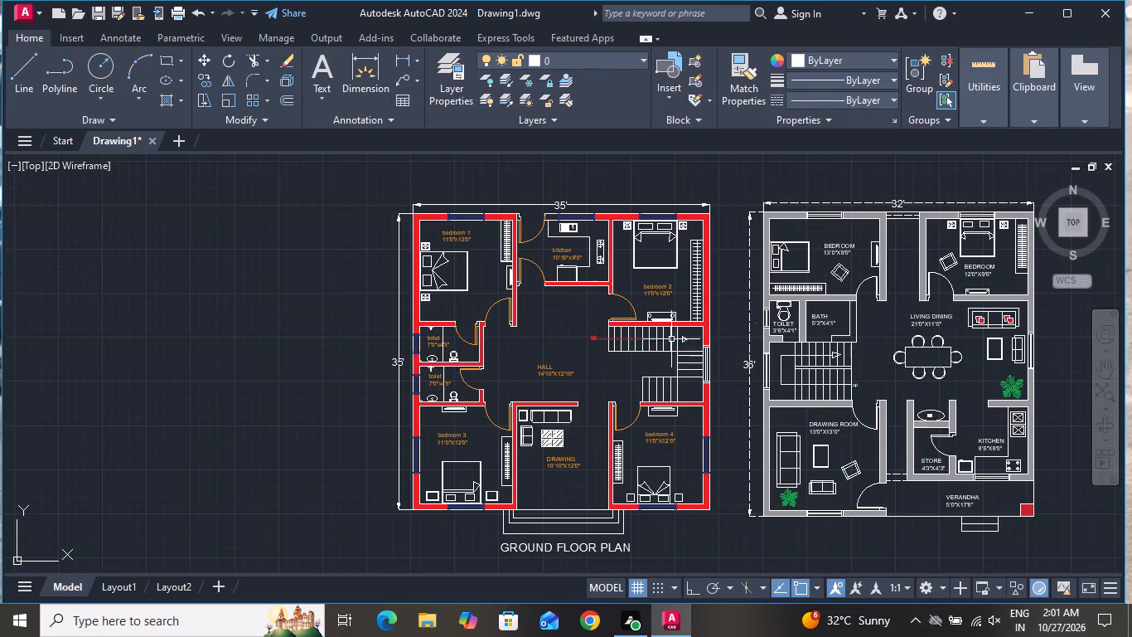
pyautogui.scroll(3, 850, 218)
pyautogui.click(851, 210)
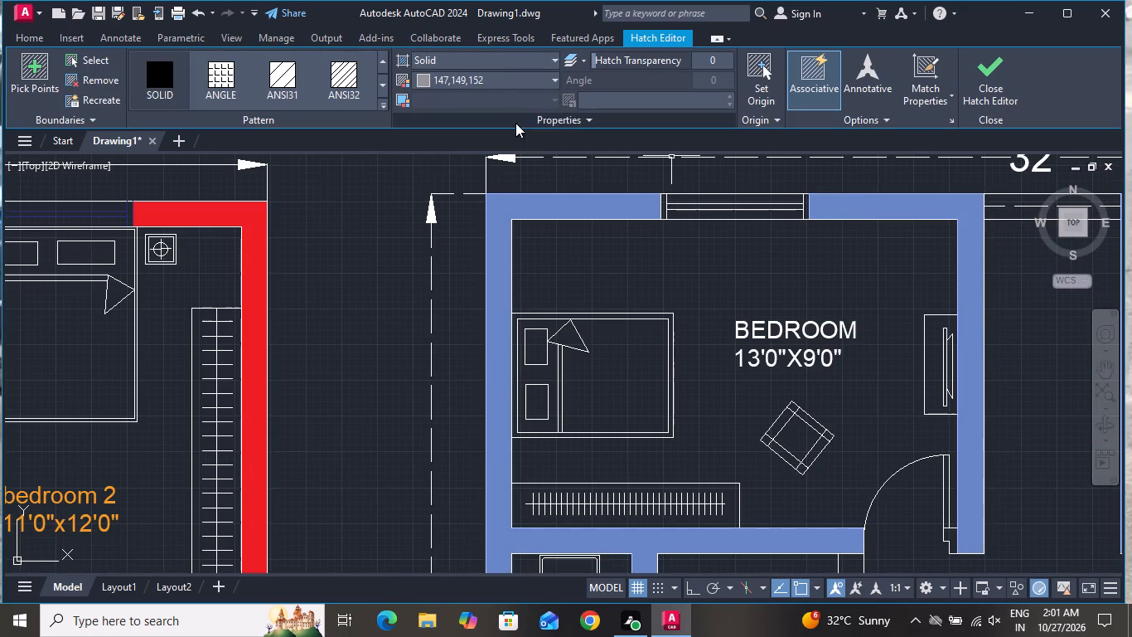
pyautogui.click(486, 80)
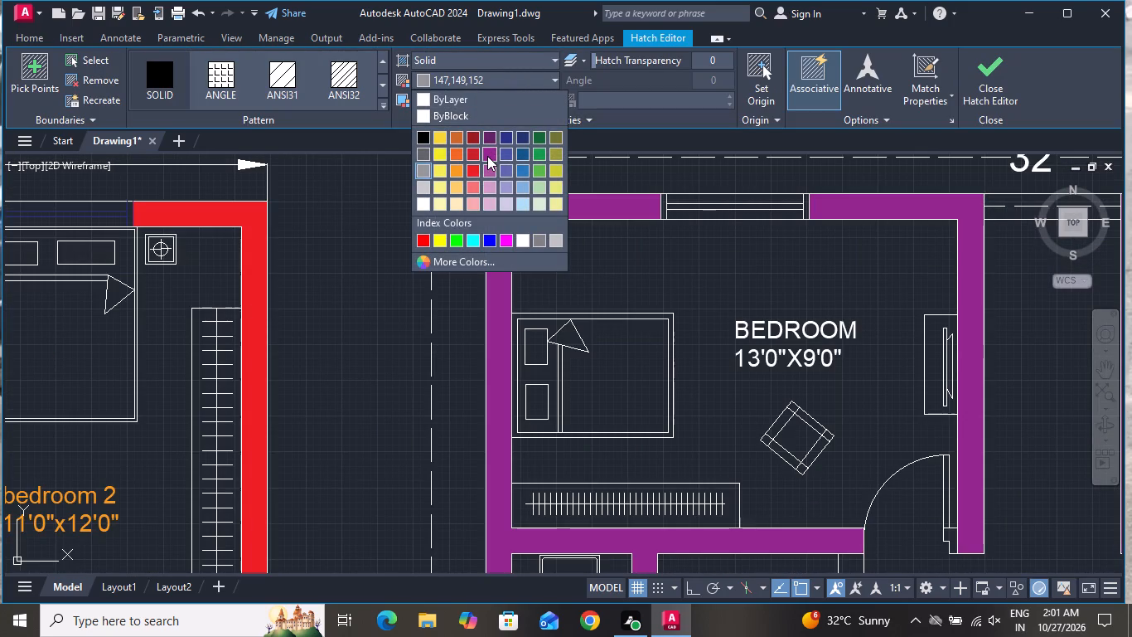
pyautogui.click(487, 156)
pyautogui.press('Escape')
# Examine the recoloured walls of the second floor plan up close and both floor plans side by side.
pyautogui.scroll(-2, 418, 260)
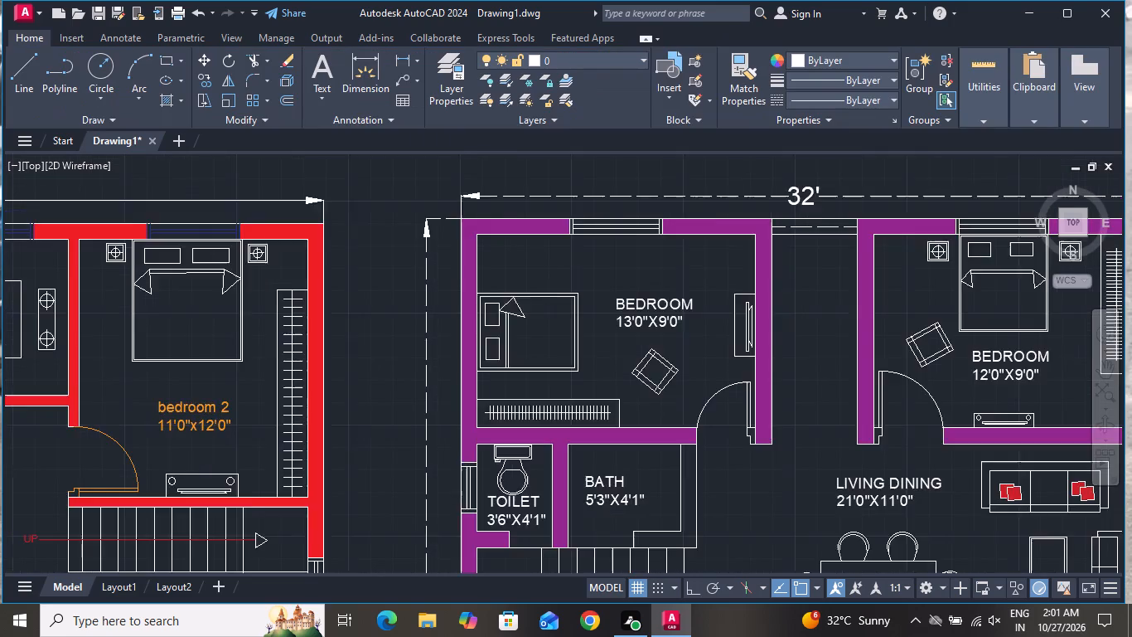
pyautogui.scroll(-1, 418, 262)
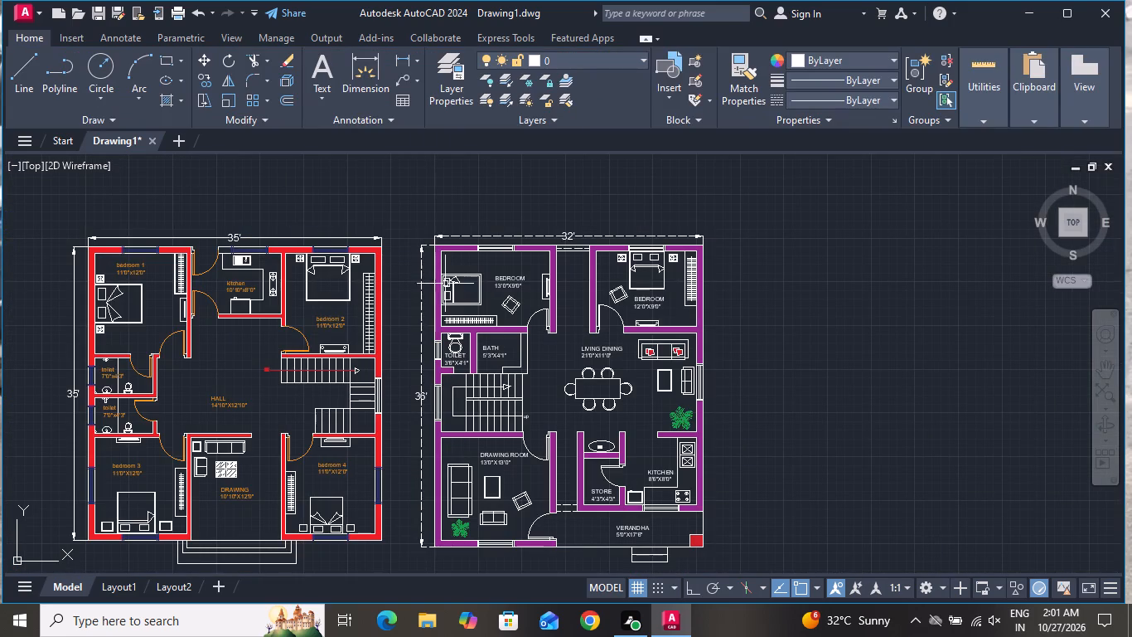
pyautogui.scroll(1, 511, 502)
pyautogui.scroll(-1, 518, 498)
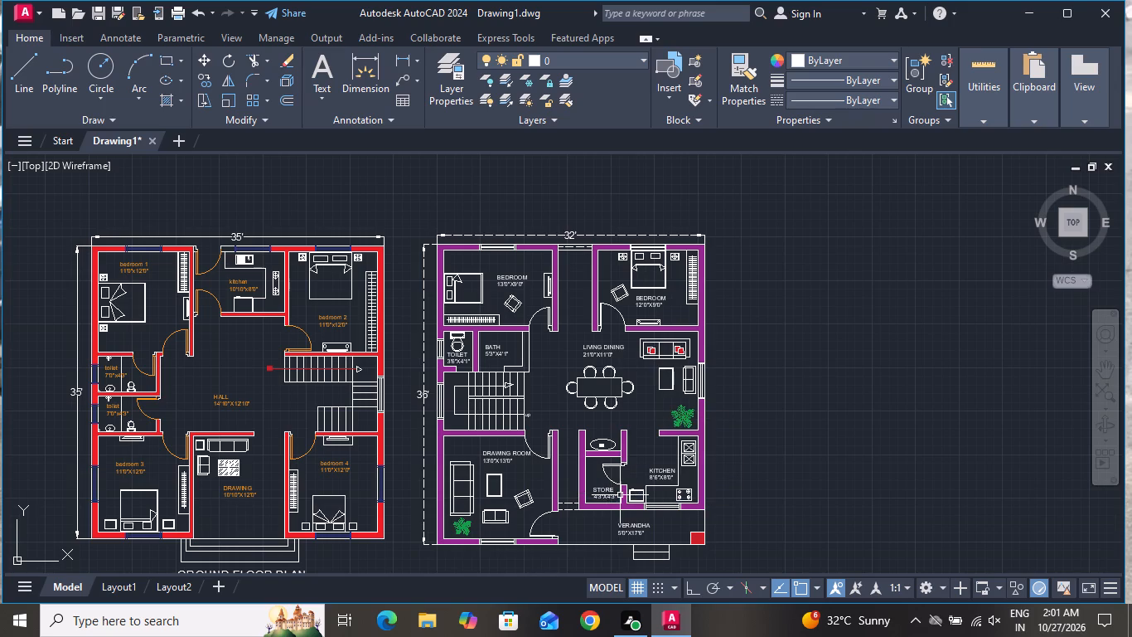
pyautogui.scroll(1, 636, 498)
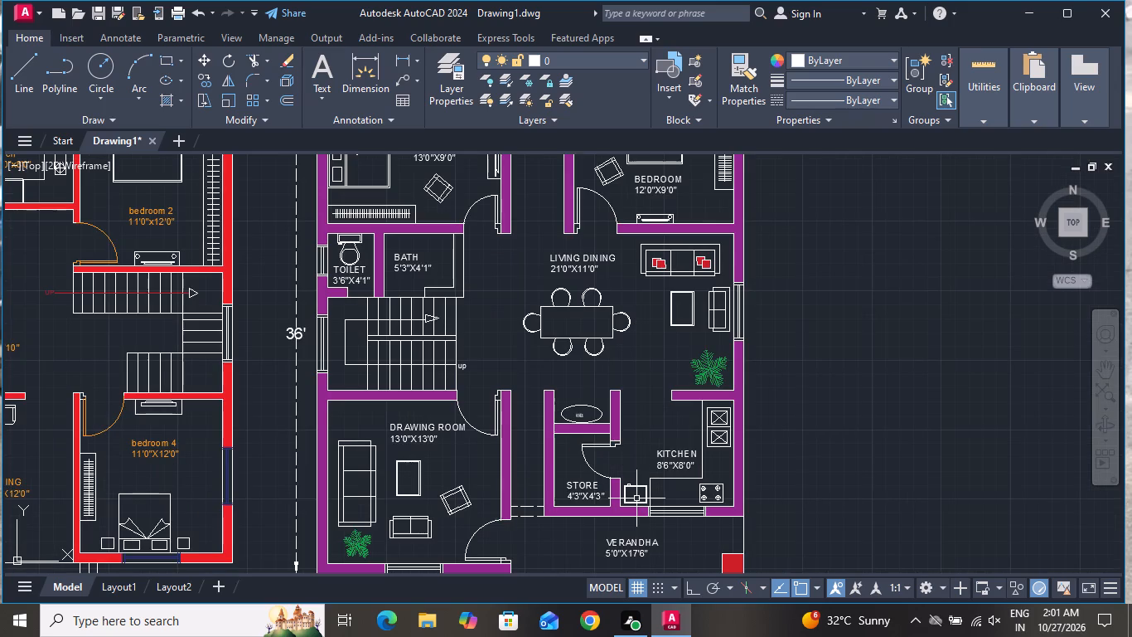
pyautogui.scroll(-1, 636, 498)
pyautogui.scroll(-1, 505, 496)
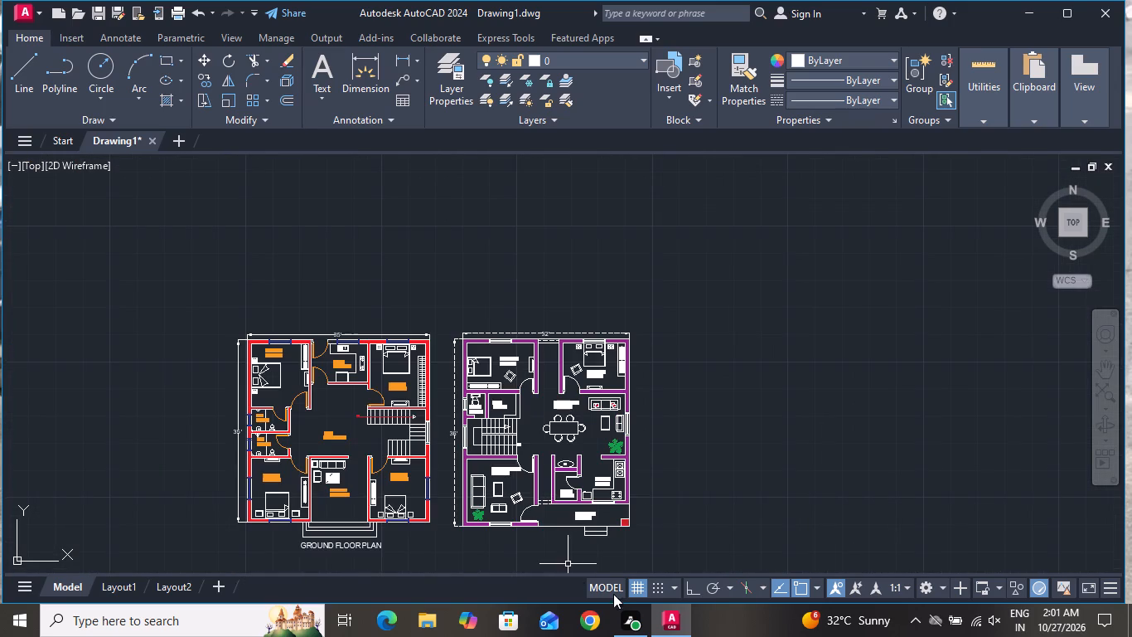
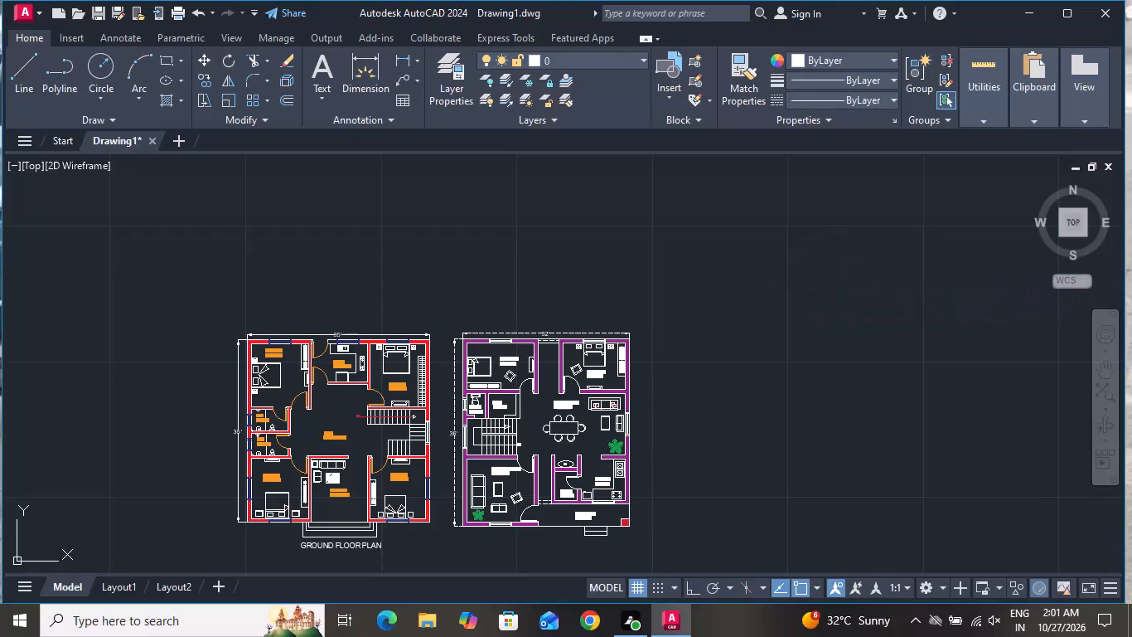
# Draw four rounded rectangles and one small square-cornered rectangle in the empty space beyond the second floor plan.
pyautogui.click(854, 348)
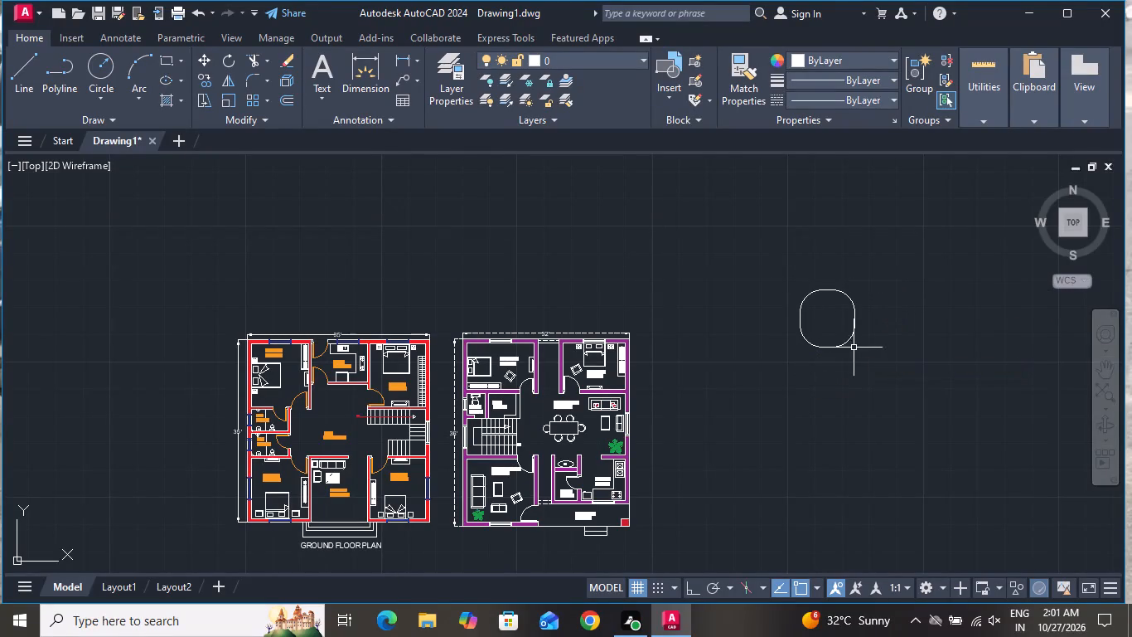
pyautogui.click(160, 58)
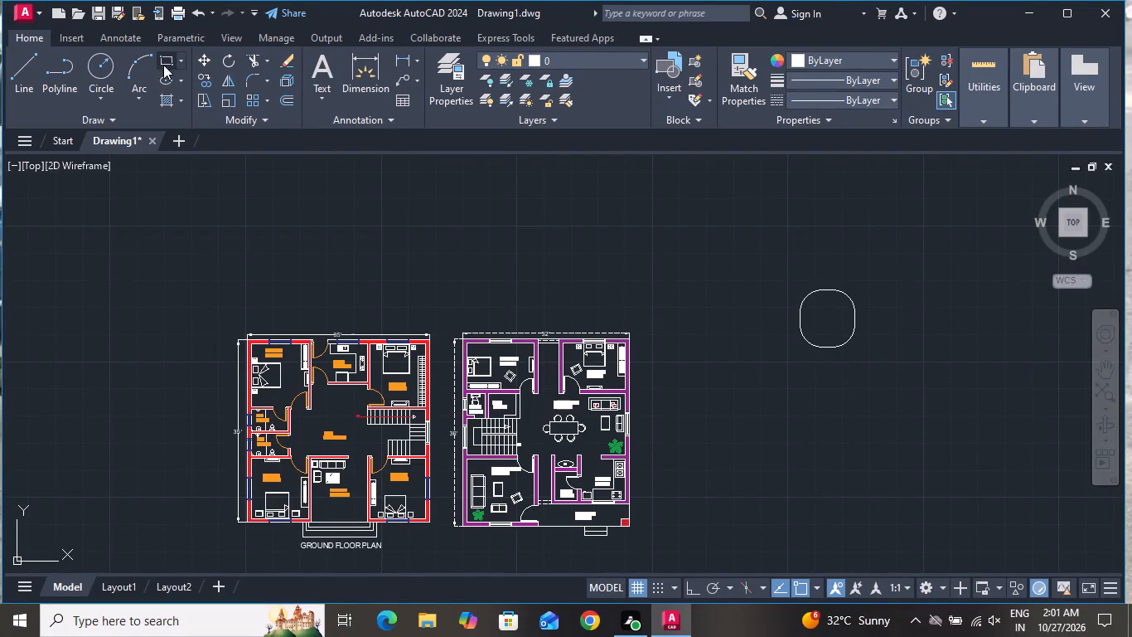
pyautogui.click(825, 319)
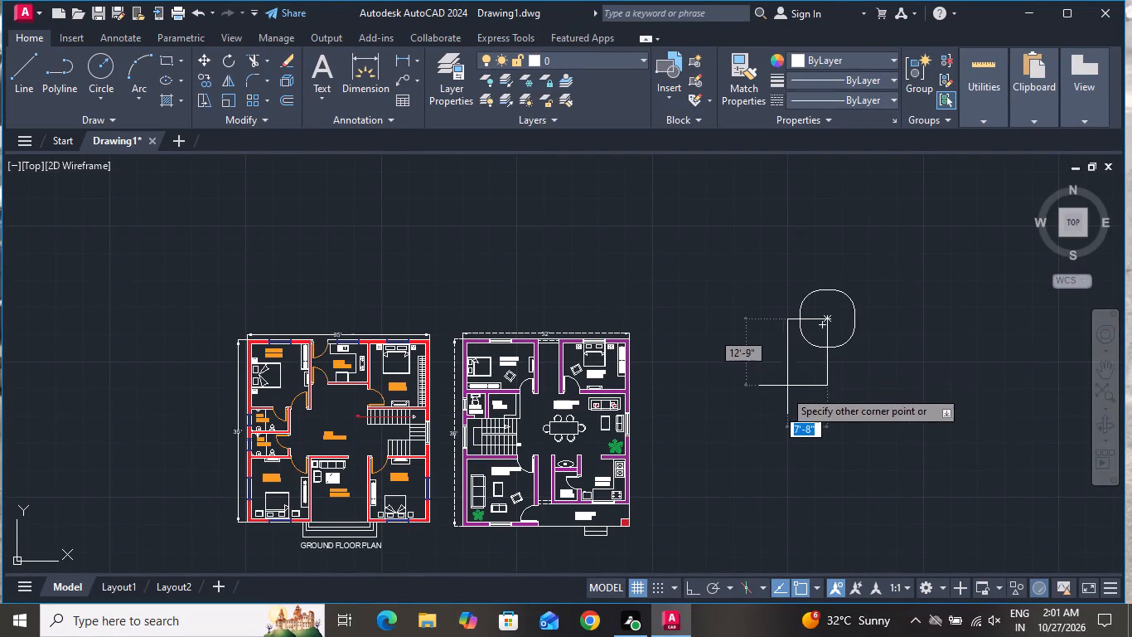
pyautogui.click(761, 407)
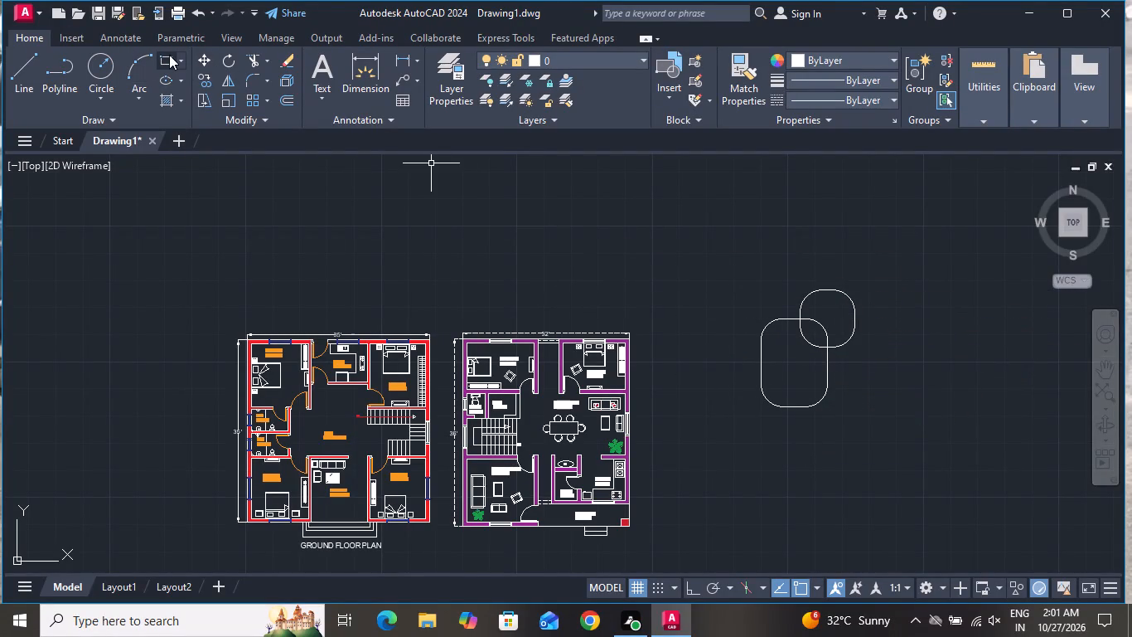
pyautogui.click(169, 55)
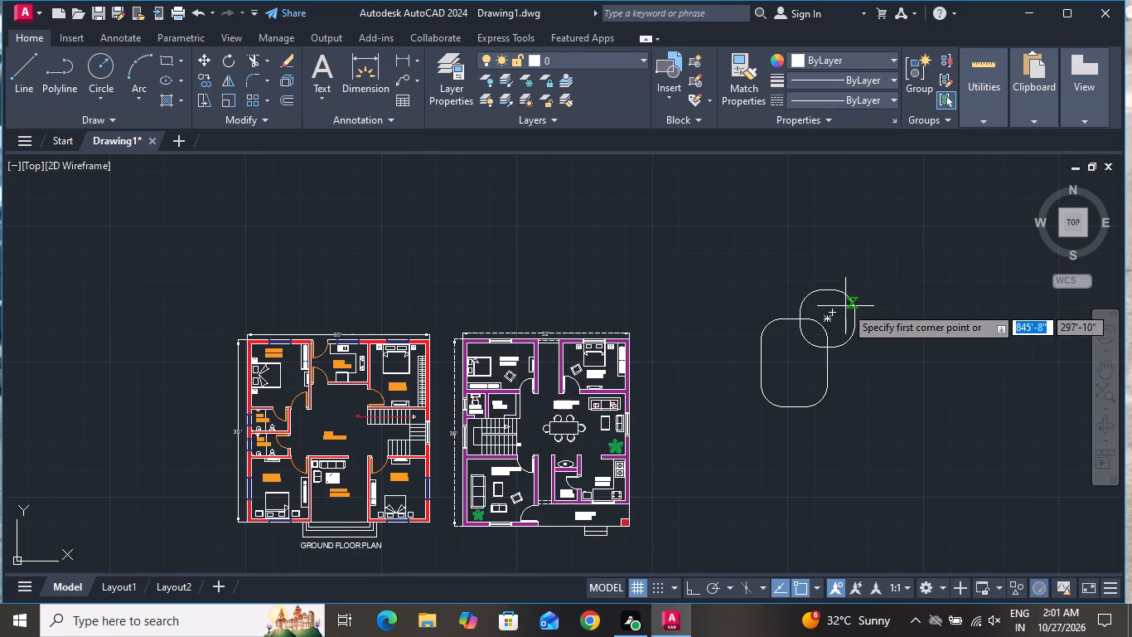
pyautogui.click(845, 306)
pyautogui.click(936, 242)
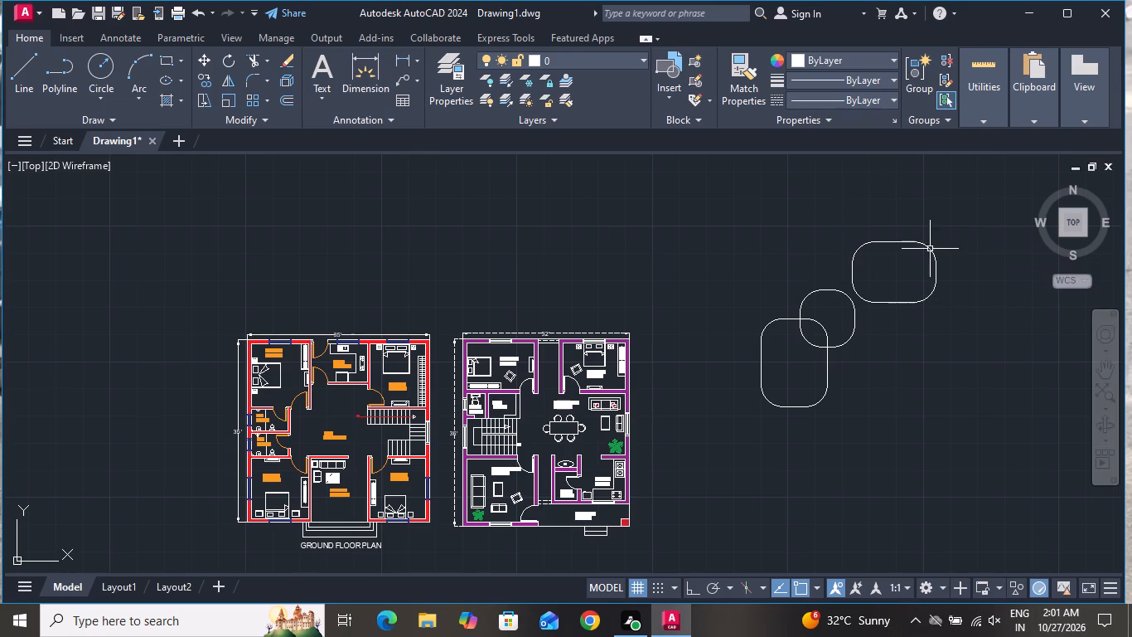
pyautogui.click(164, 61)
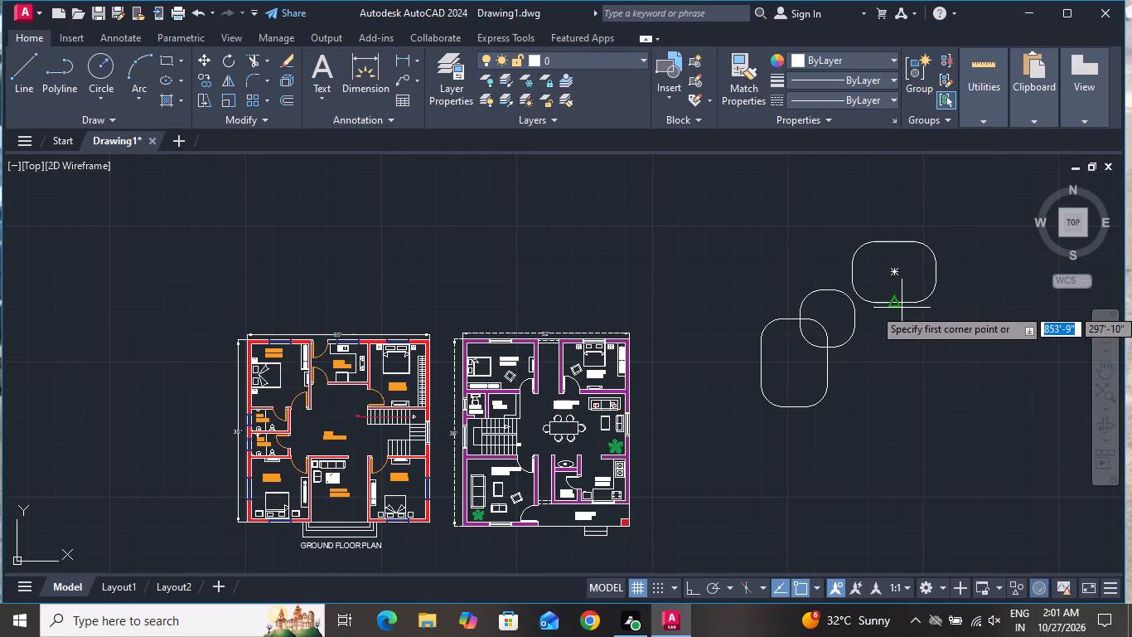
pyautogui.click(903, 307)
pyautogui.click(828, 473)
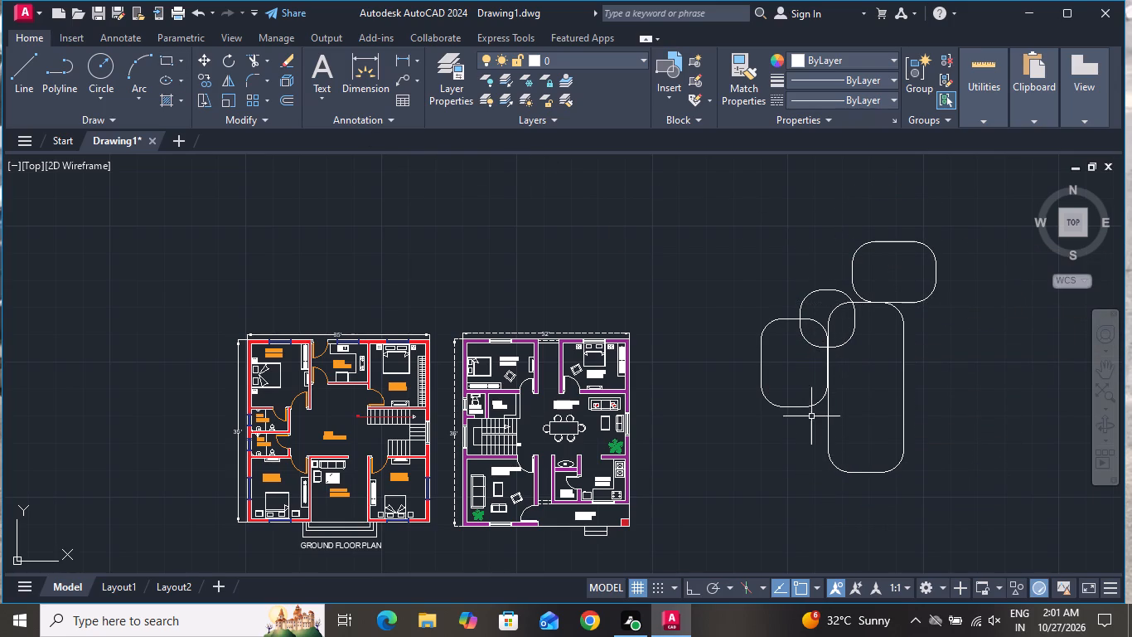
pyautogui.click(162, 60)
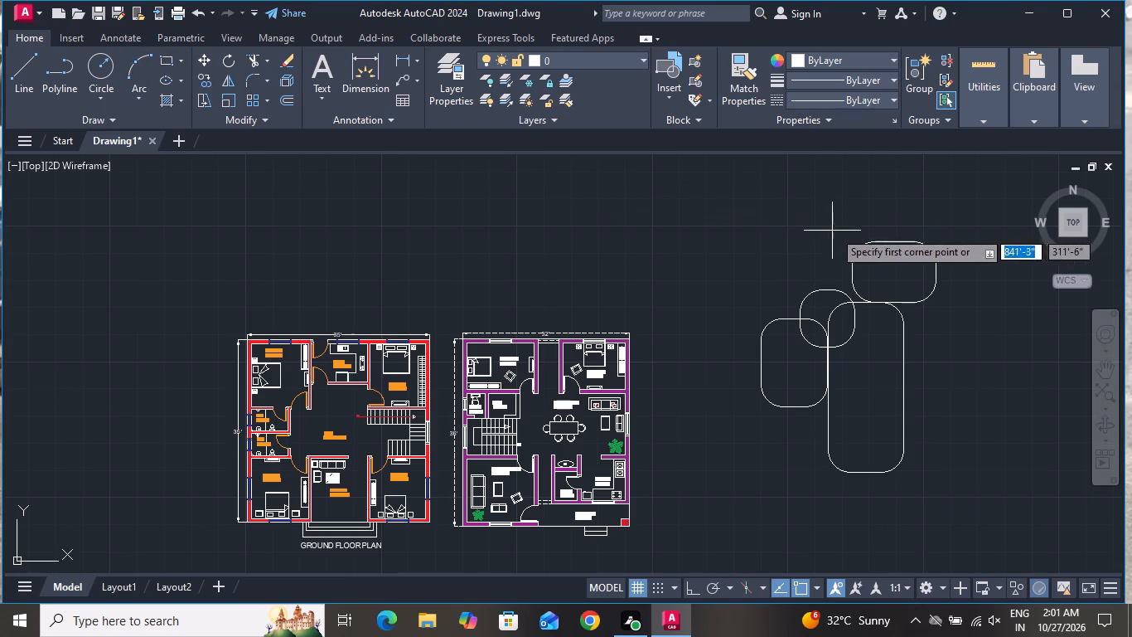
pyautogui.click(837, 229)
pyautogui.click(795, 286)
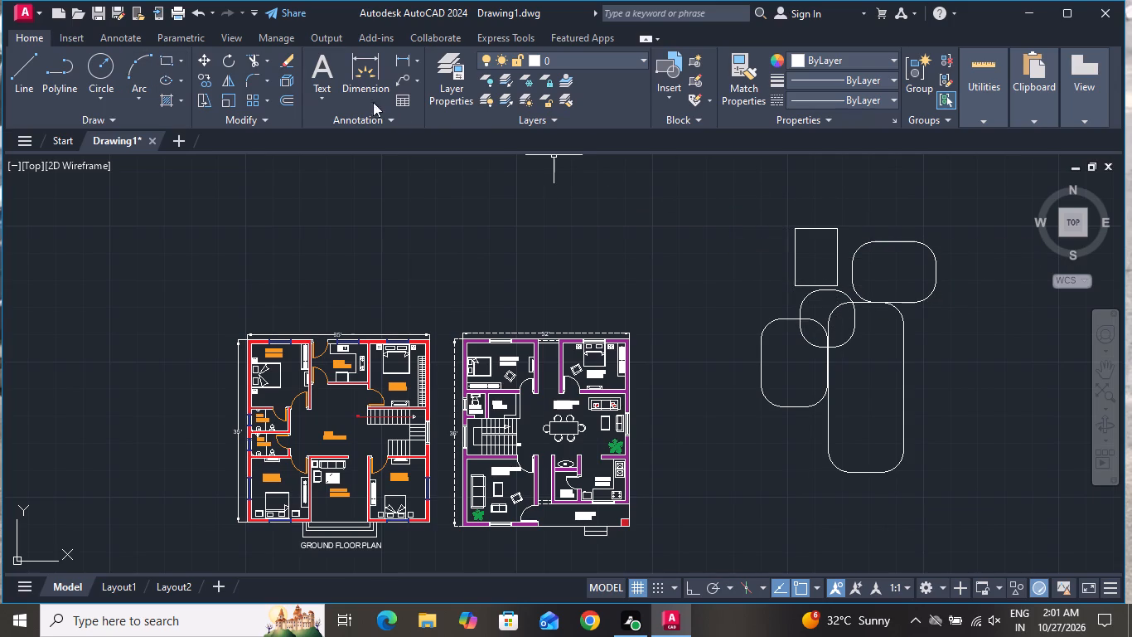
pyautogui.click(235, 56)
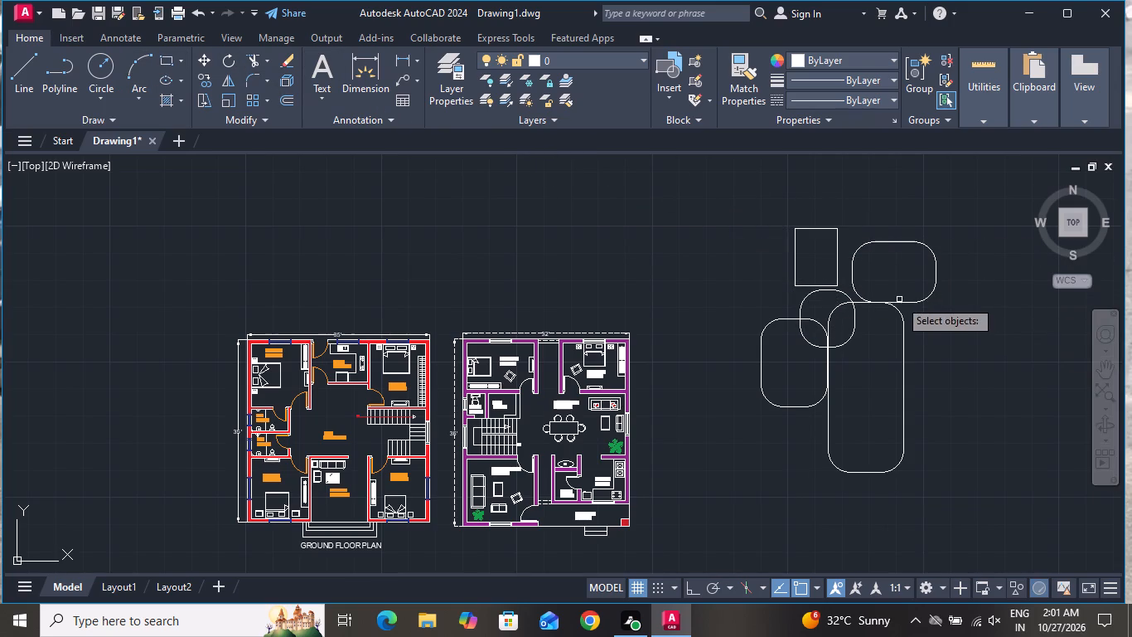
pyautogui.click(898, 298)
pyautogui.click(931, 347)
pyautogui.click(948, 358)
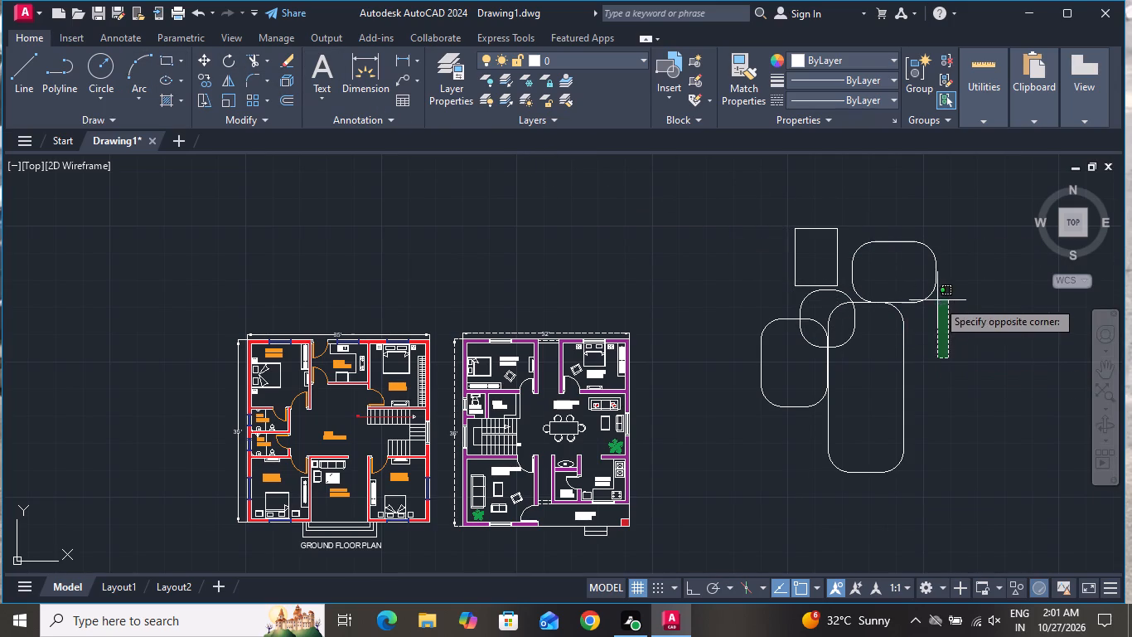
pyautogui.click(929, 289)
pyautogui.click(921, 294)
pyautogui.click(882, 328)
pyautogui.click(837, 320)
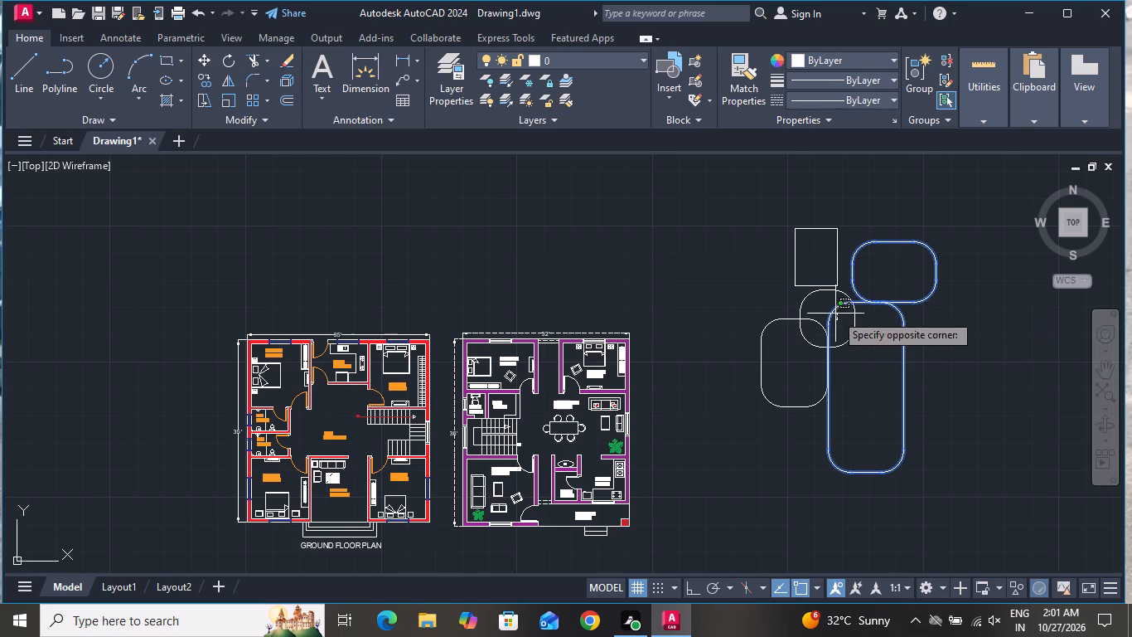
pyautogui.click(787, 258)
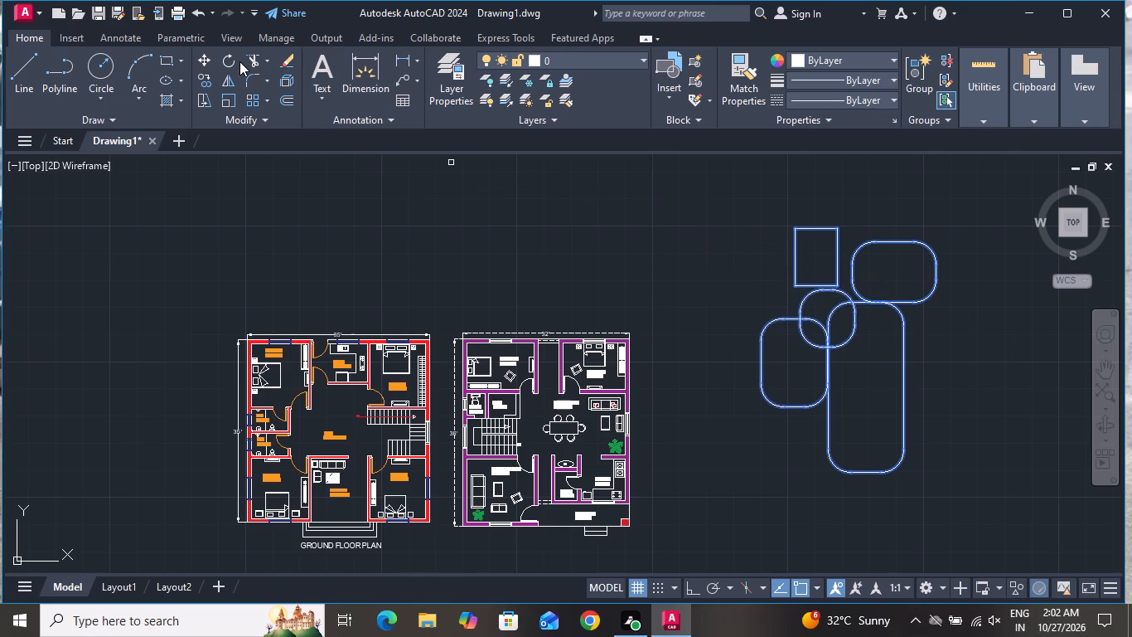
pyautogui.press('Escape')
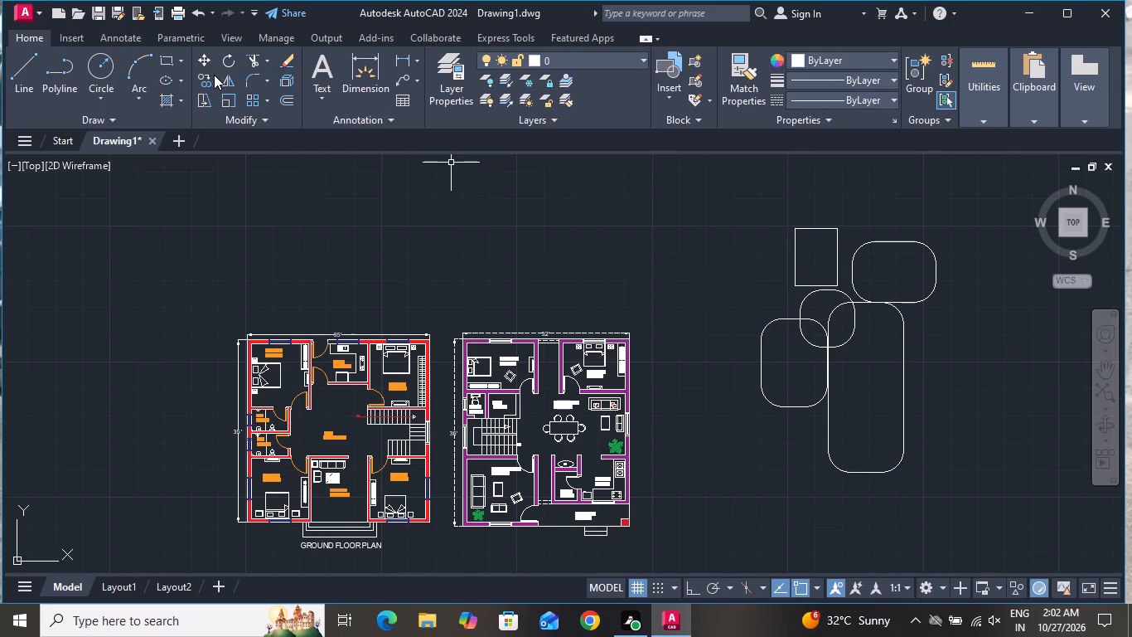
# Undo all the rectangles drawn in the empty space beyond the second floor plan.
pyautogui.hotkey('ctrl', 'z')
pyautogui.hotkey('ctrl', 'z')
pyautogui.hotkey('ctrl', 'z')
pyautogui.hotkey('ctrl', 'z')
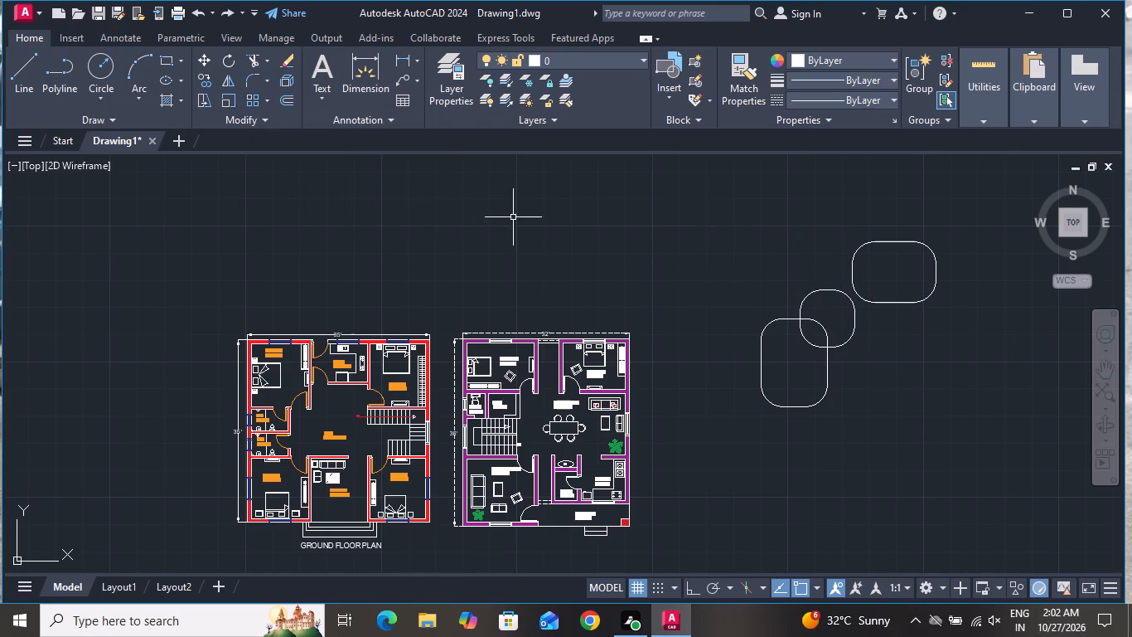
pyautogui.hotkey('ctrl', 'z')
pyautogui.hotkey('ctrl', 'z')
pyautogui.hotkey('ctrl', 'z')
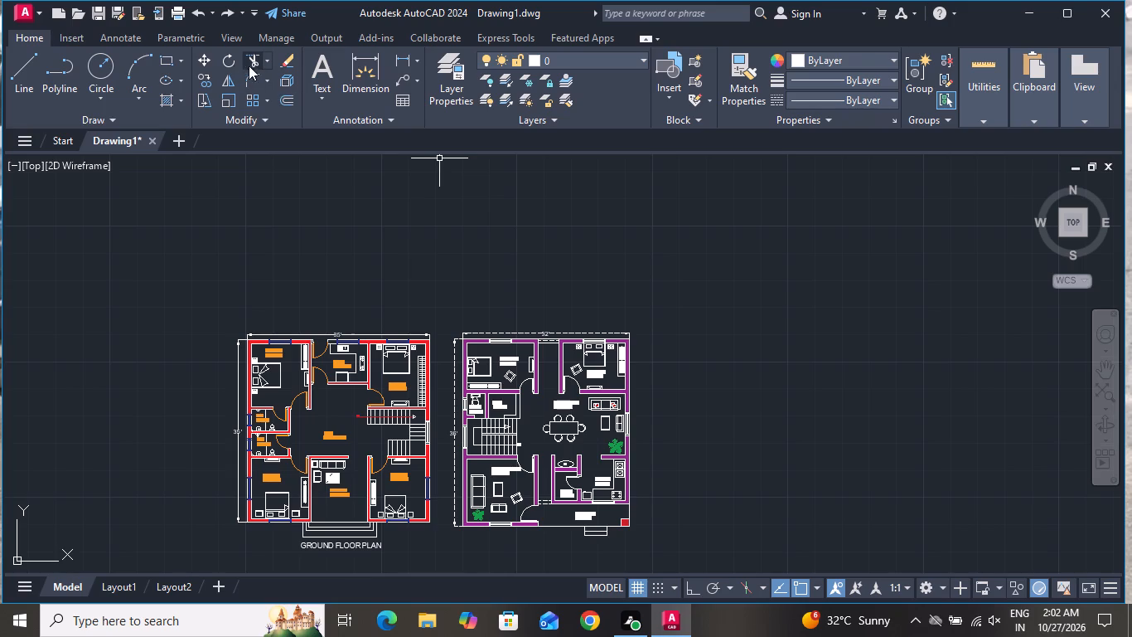
# Draw a small wide rectangle just outside the upper outer corner of the second floor plan, on the side away from the ground floor.
pyautogui.click(167, 62)
pyautogui.click(675, 318)
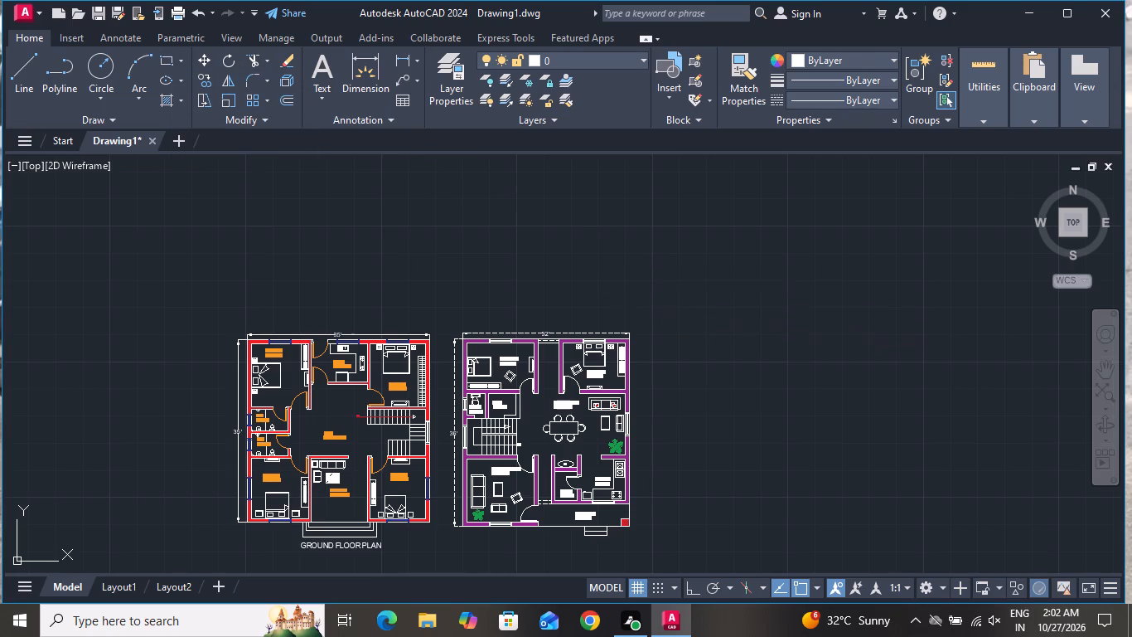
pyautogui.click(719, 337)
pyautogui.click(756, 306)
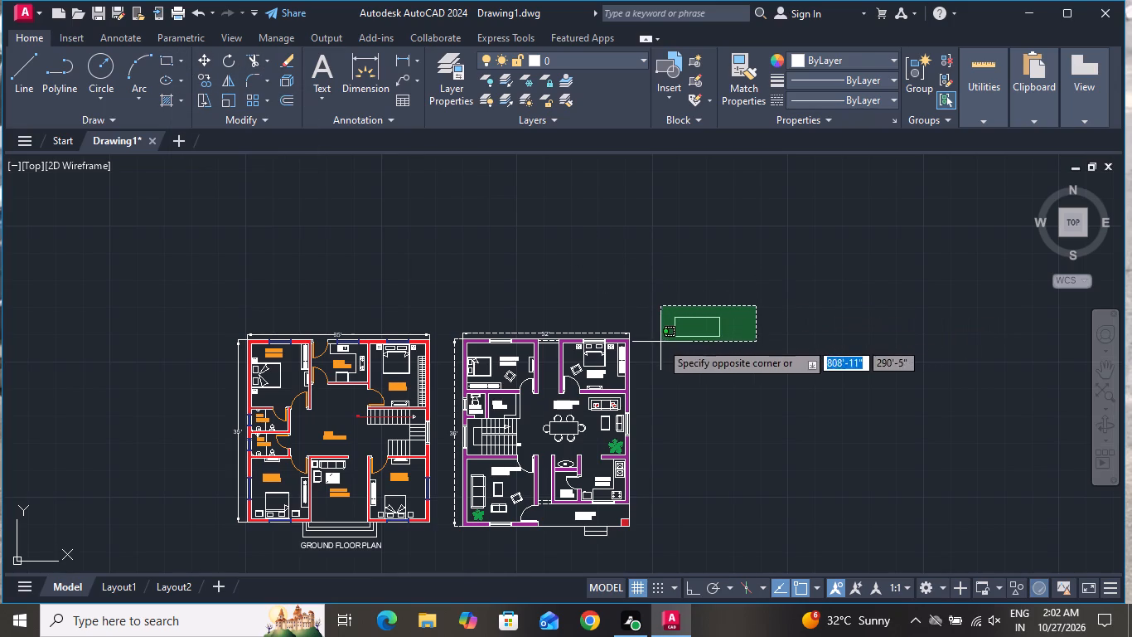
pyautogui.click(660, 342)
pyautogui.press('Escape')
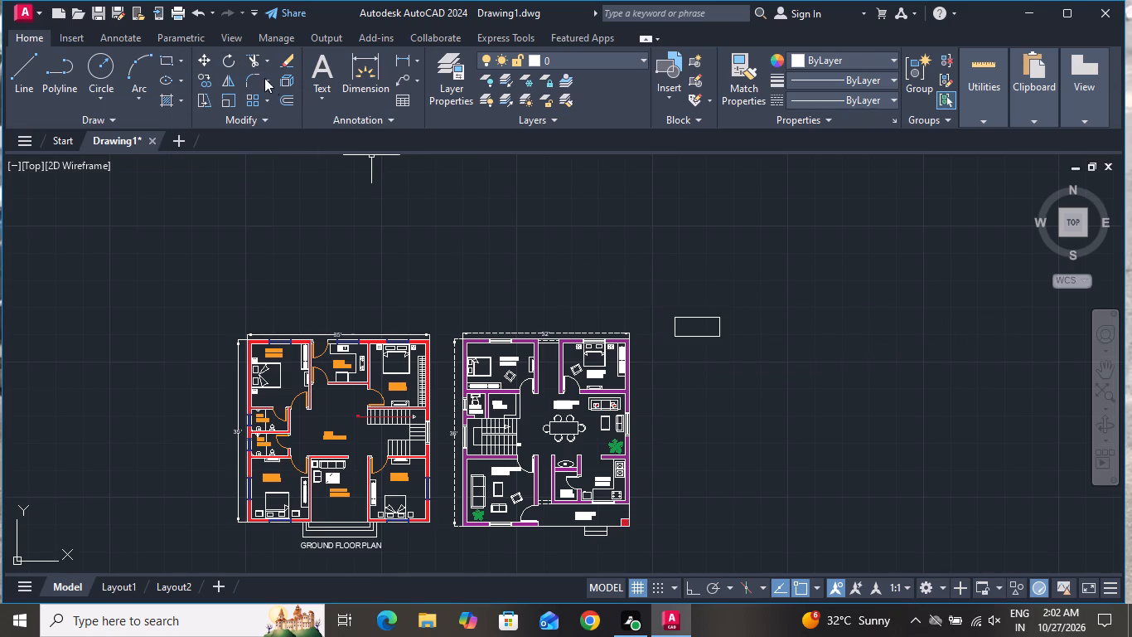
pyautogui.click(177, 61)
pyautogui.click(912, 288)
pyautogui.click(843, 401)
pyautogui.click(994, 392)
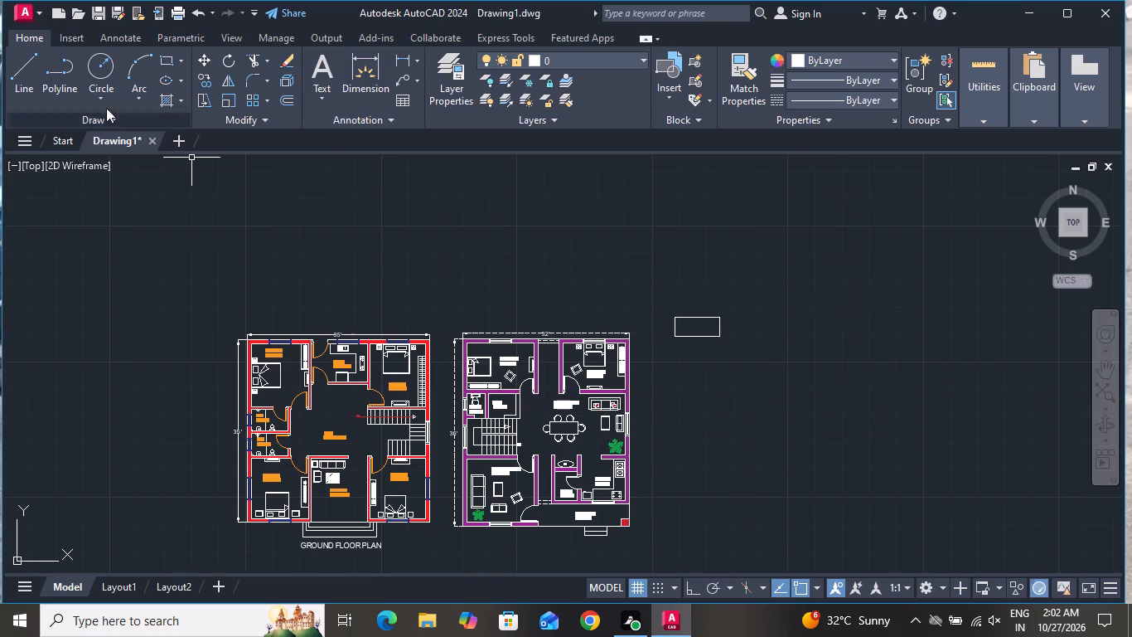
# Draw a rounded rectangle about 12 ft wide and 13 ft high in the empty space well beyond the second floor plan.
pyautogui.click(173, 68)
pyautogui.click(893, 332)
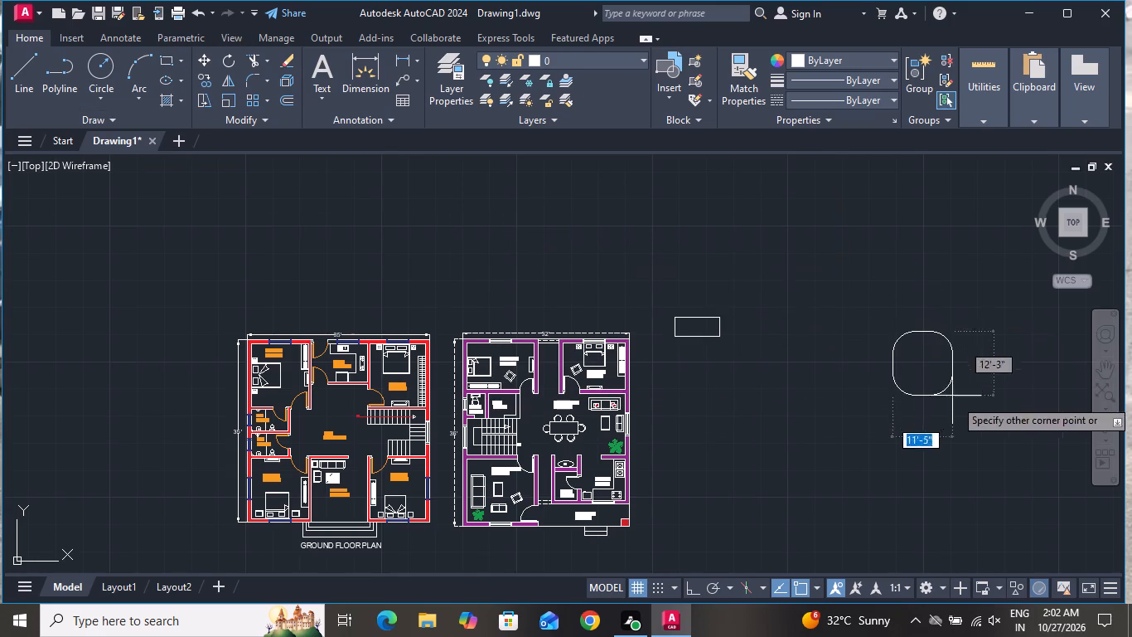
pyautogui.click(955, 399)
pyautogui.click(935, 427)
pyautogui.click(831, 430)
pyautogui.click(753, 359)
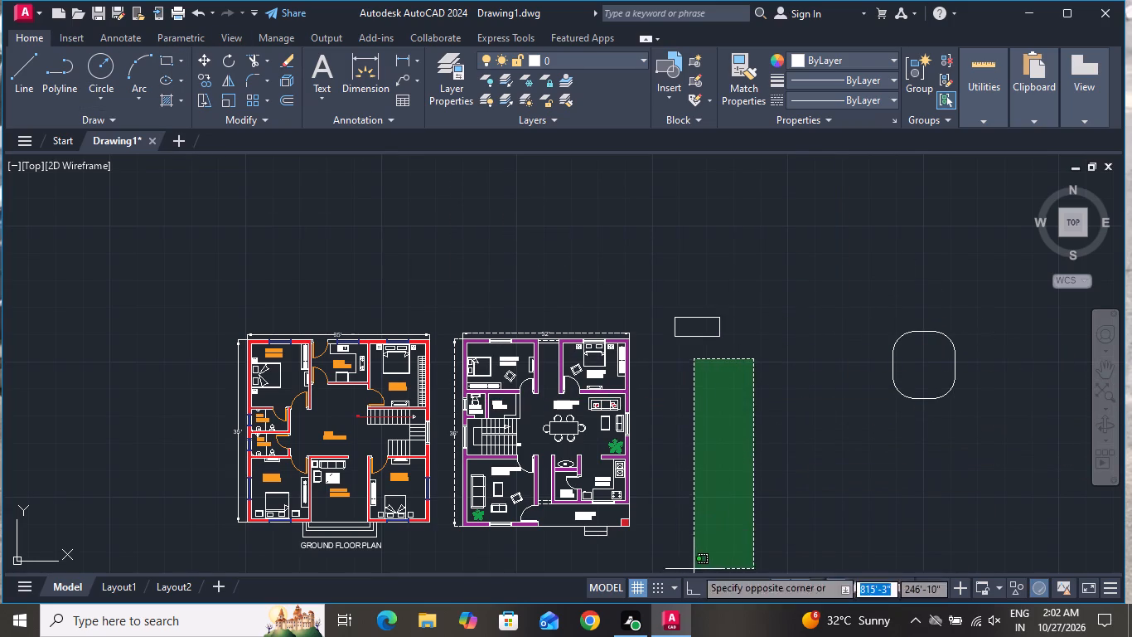
pyautogui.click(694, 566)
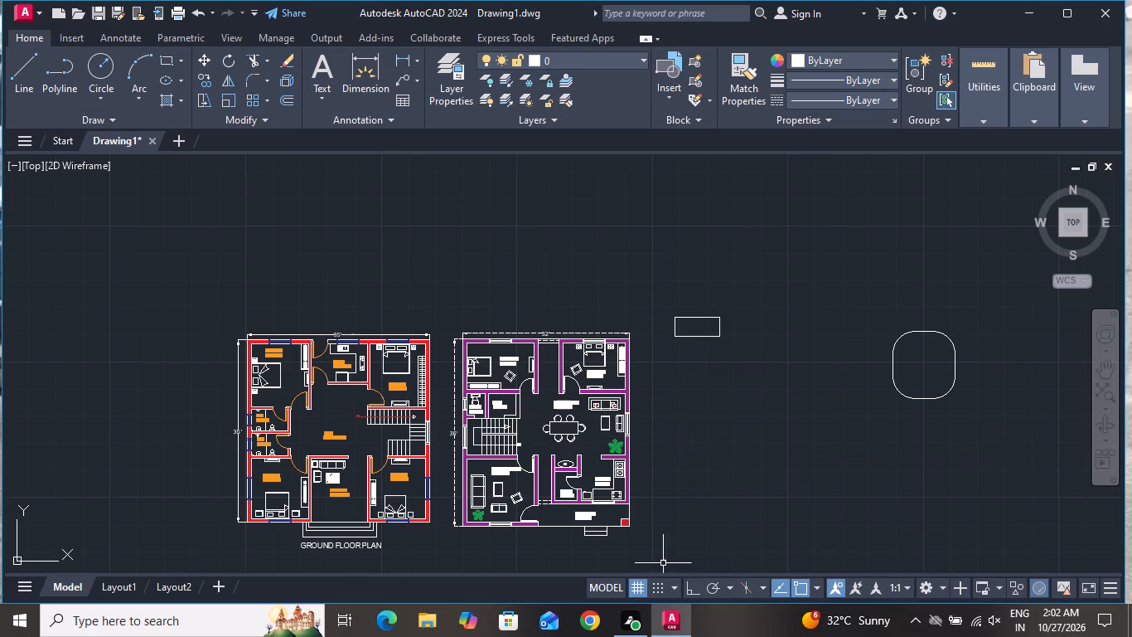
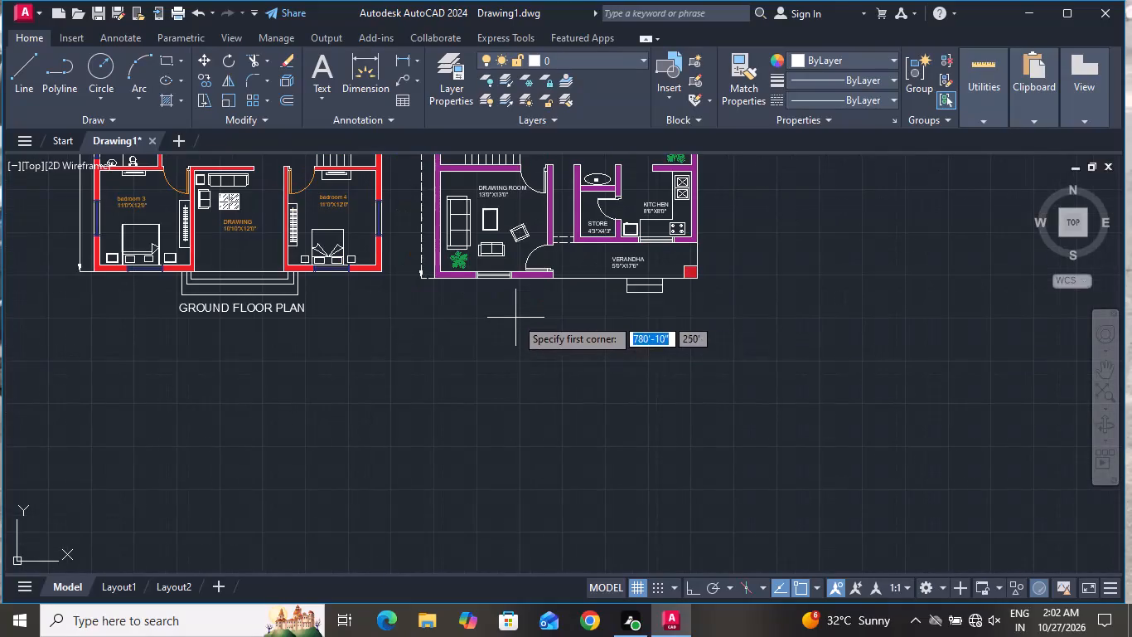
# Add the multiline text title "GROUND FLOOR PLAN" beneath the purple-walled second floor plan.
pyautogui.click(516, 316)
pyautogui.click(822, 359)
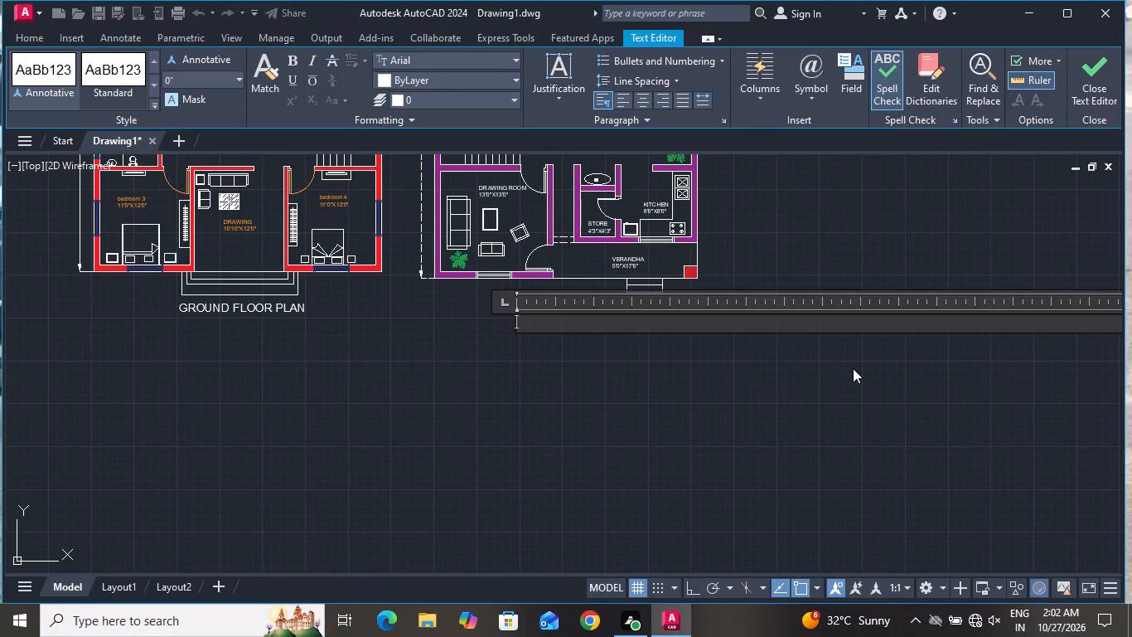
pyautogui.write('GROUND')
pyautogui.press('space')
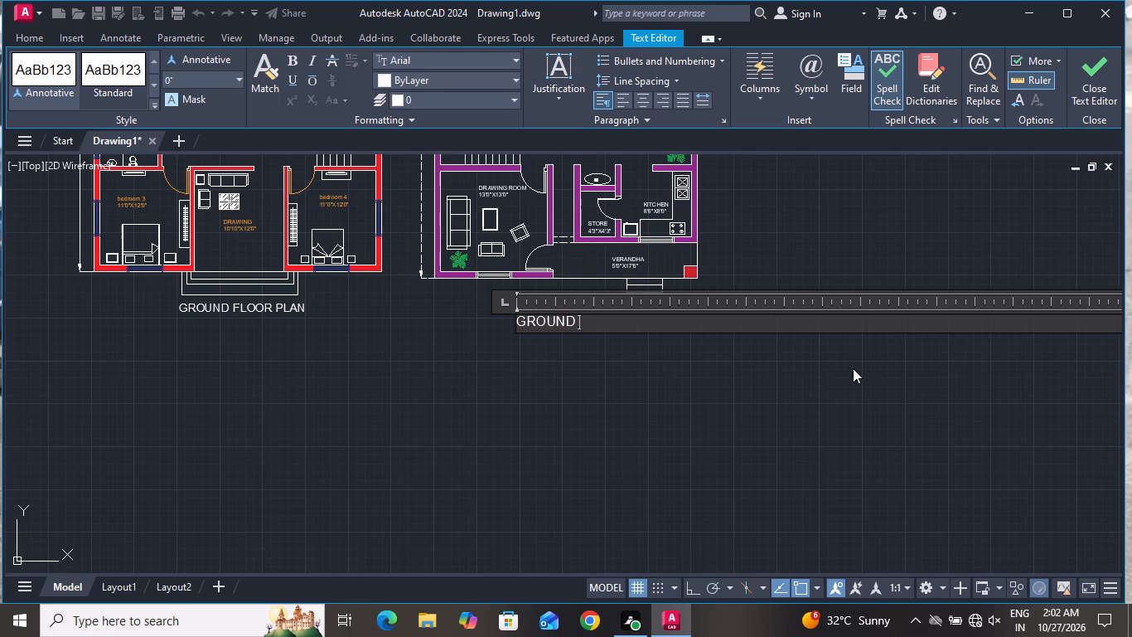
pyautogui.write('FLOOR PLAN')
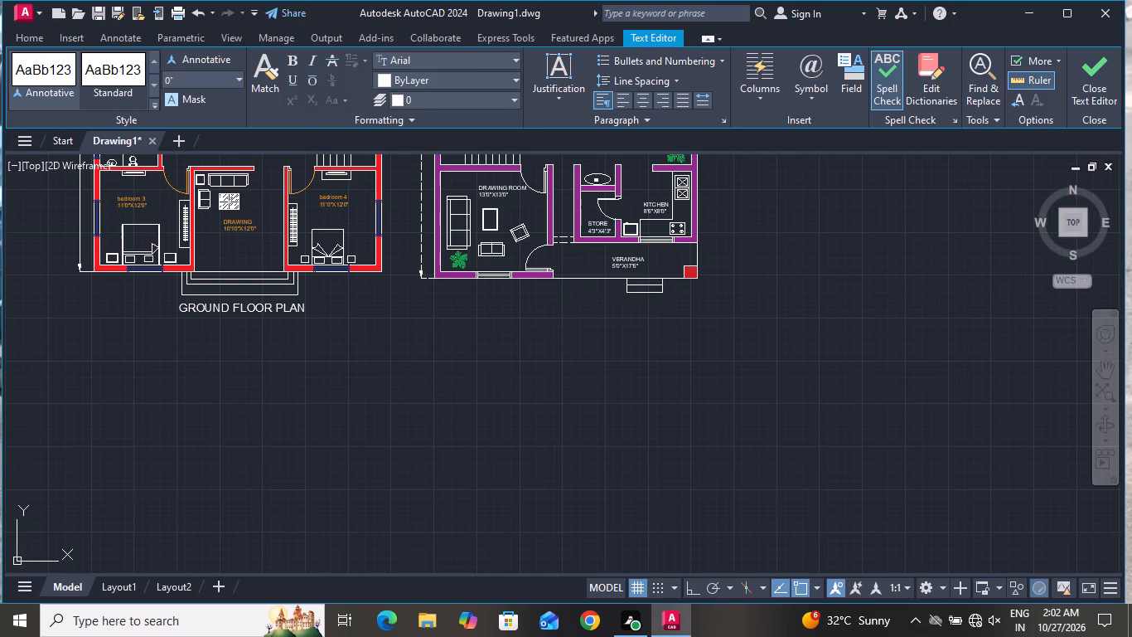
# Set the text height of the new title beneath the purple-walled plan to 12".
pyautogui.click(621, 303)
pyautogui.click(452, 362)
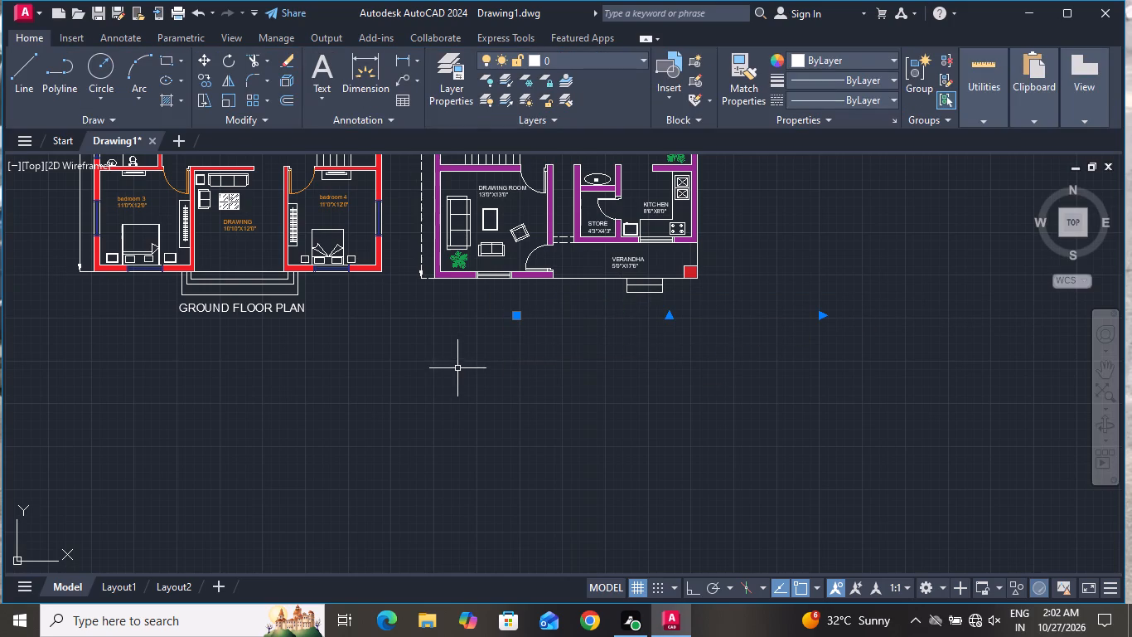
pyautogui.rightClick(459, 371)
pyautogui.click(536, 579)
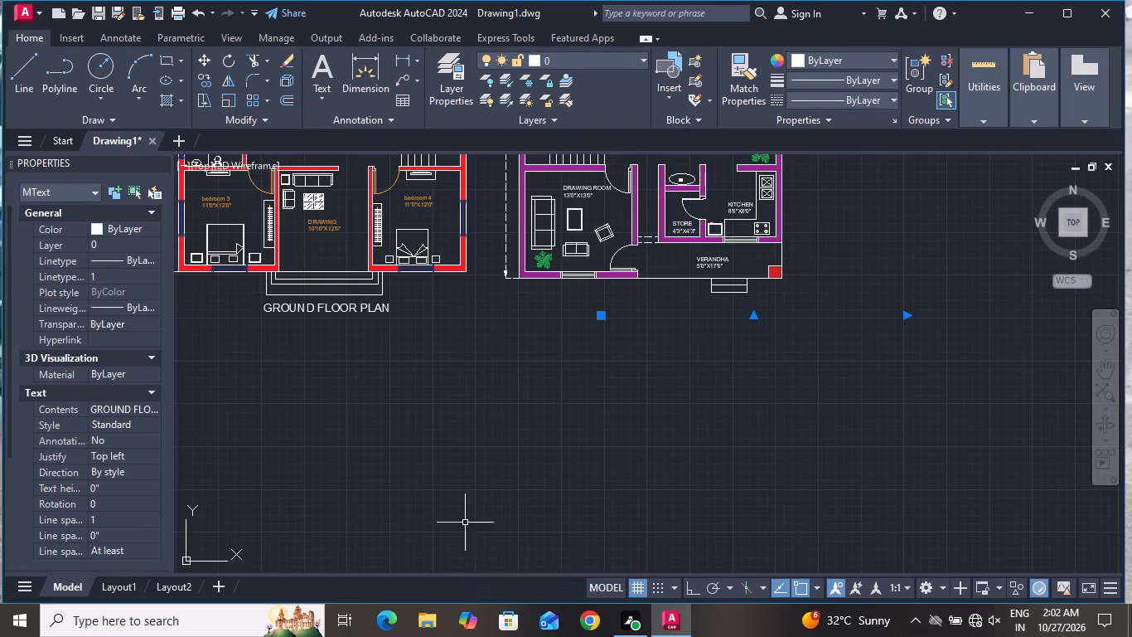
pyautogui.click(129, 487)
pyautogui.press('BackSpace')
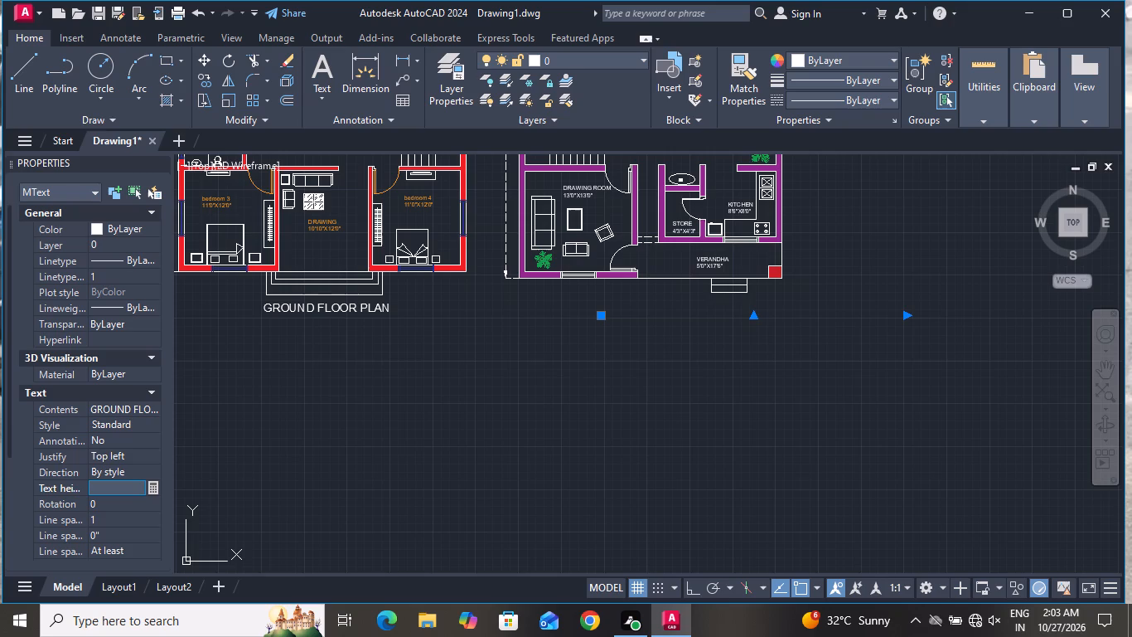
pyautogui.write('112')
pyautogui.press('BackSpace')
pyautogui.press('BackSpace')
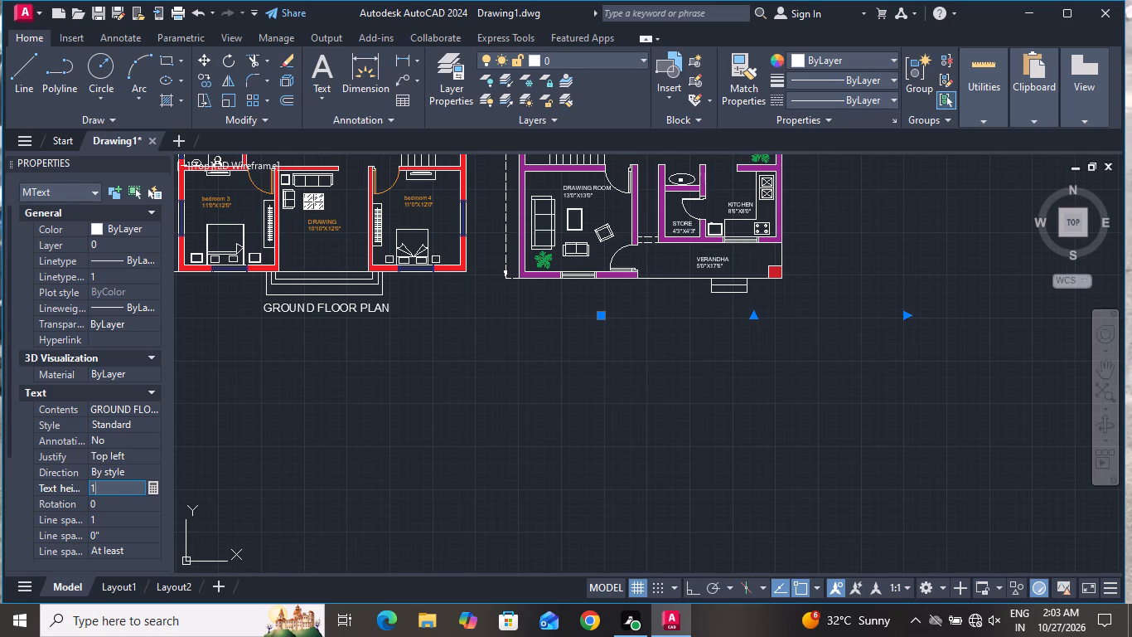
pyautogui.press('2')
pyautogui.hotkey('shift', '"')
pyautogui.click(163, 165)
pyautogui.click(159, 159)
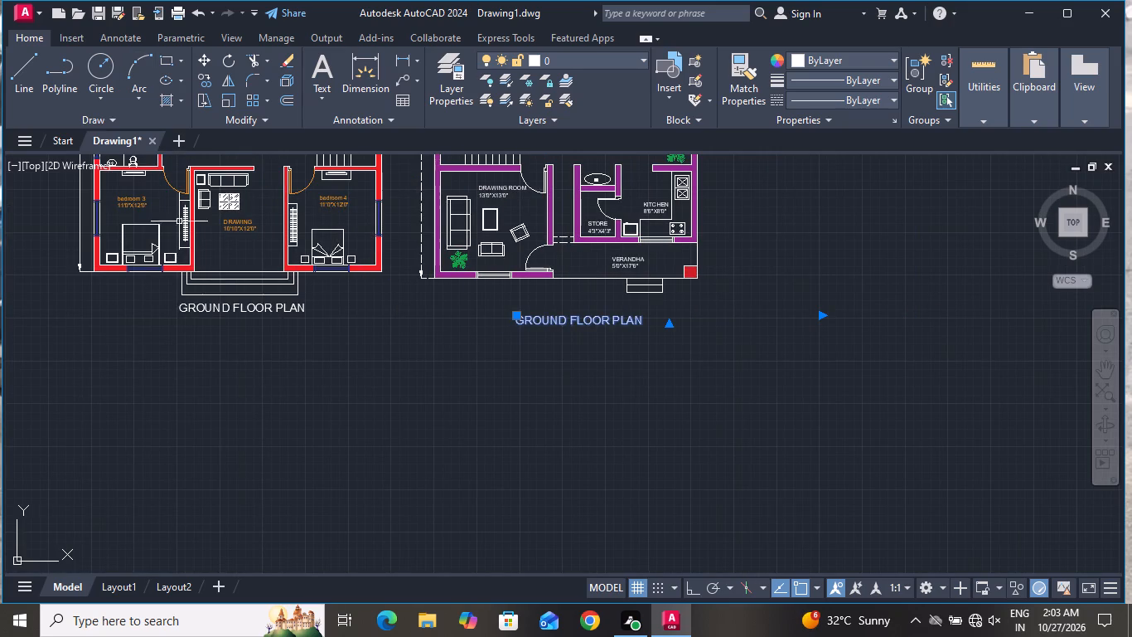
# Move the new title closer to the purple-walled plan, just beneath its outer wall and beside the entrance steps.
pyautogui.click(200, 61)
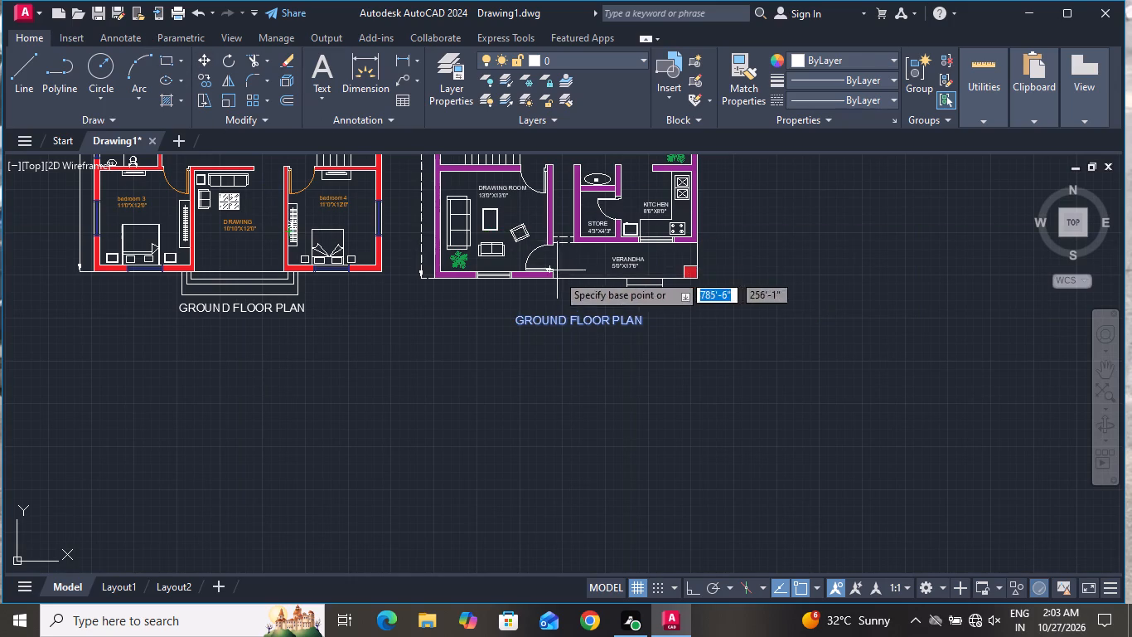
pyautogui.scroll(1, 563, 289)
pyautogui.click(588, 341)
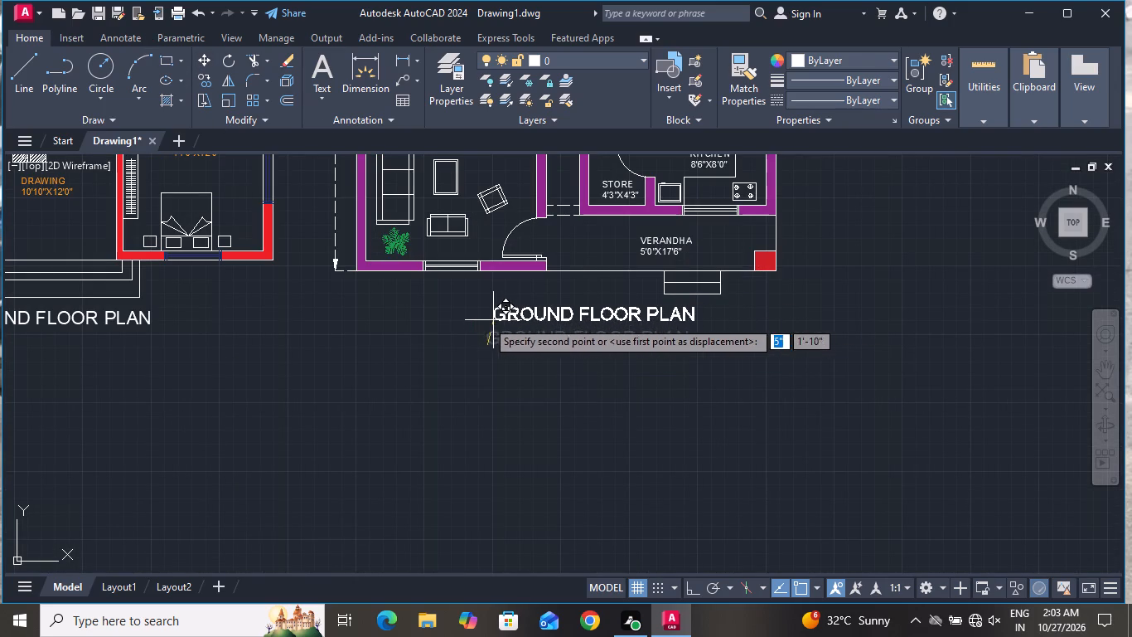
pyautogui.click(481, 319)
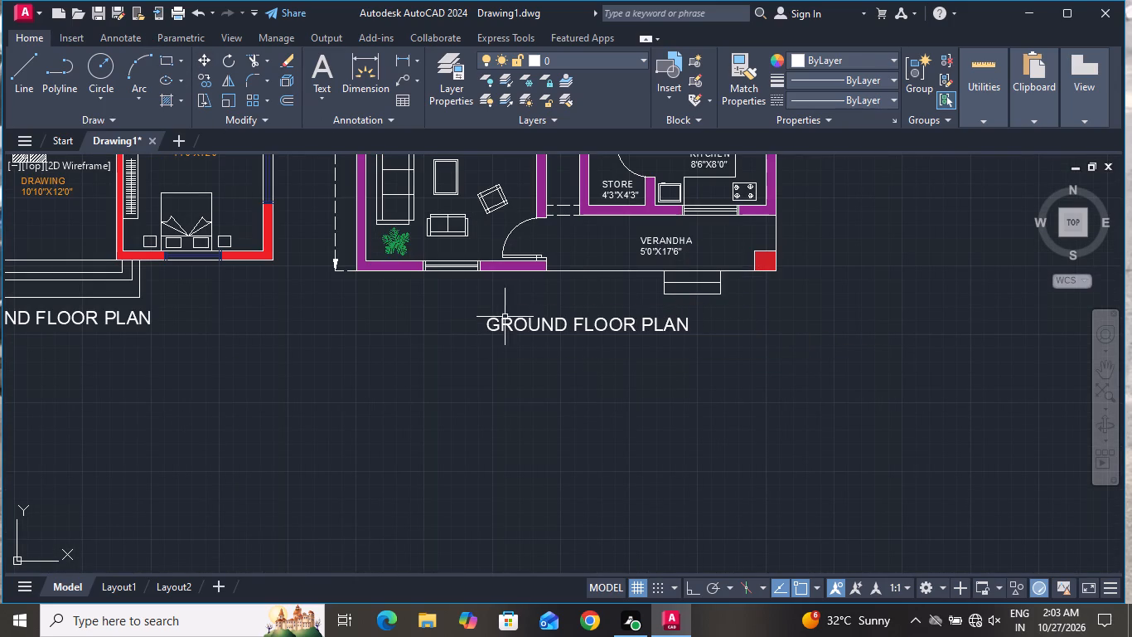
pyautogui.click(519, 323)
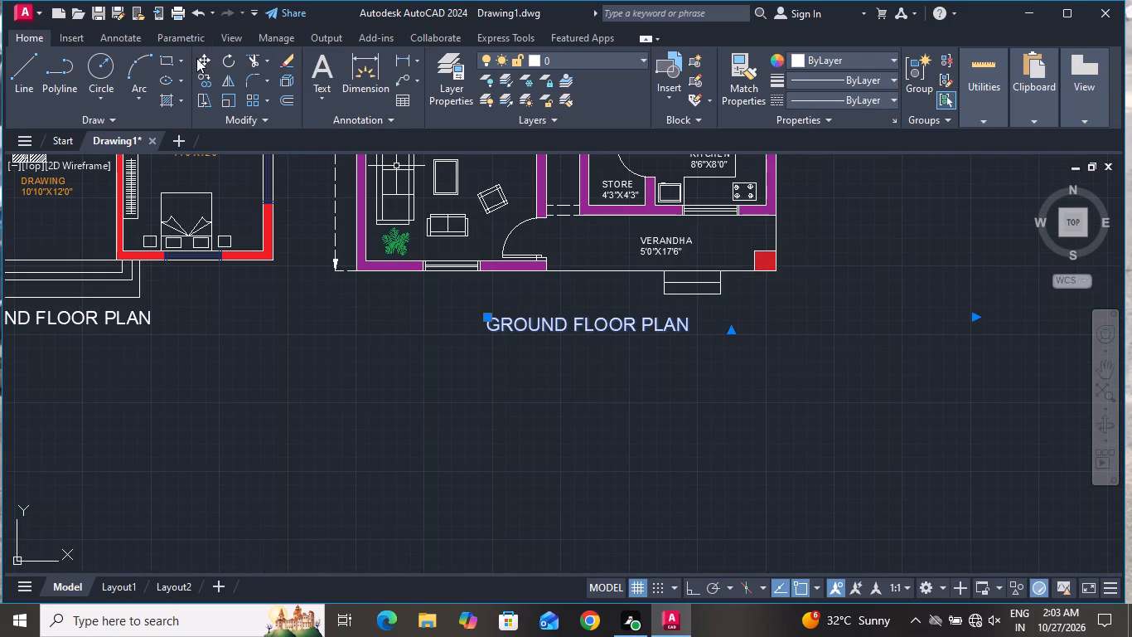
pyautogui.click(196, 58)
pyautogui.click(530, 318)
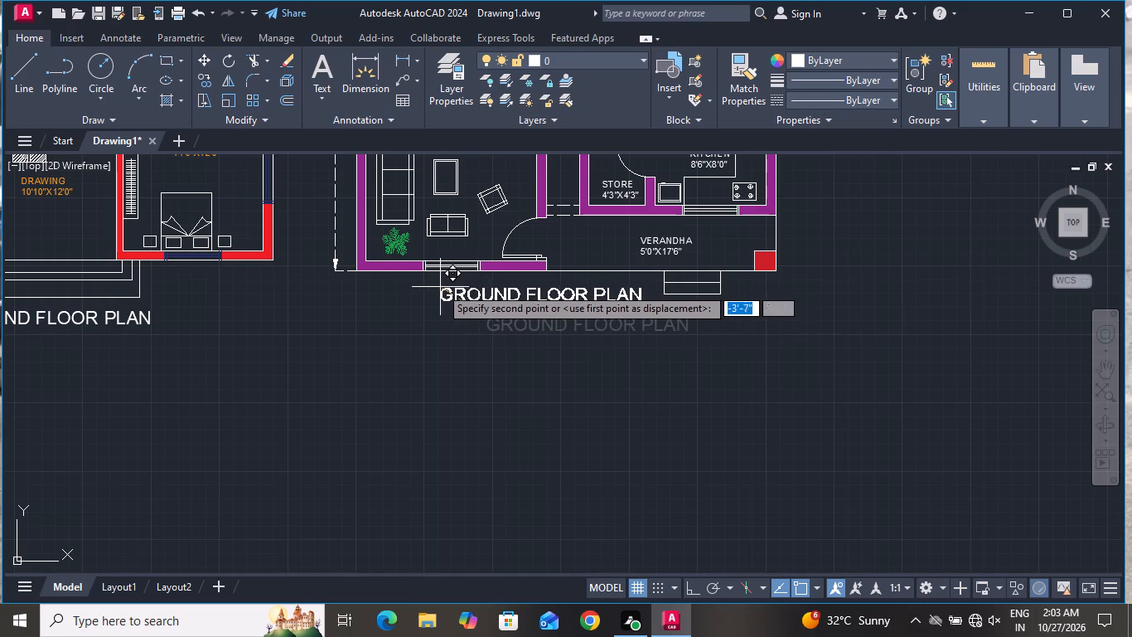
pyautogui.click(432, 289)
# Fill the entrance steps and verandha floor of the purple-walled plan with a solid hatch in colour 221,179,212.
pyautogui.scroll(-4, 528, 242)
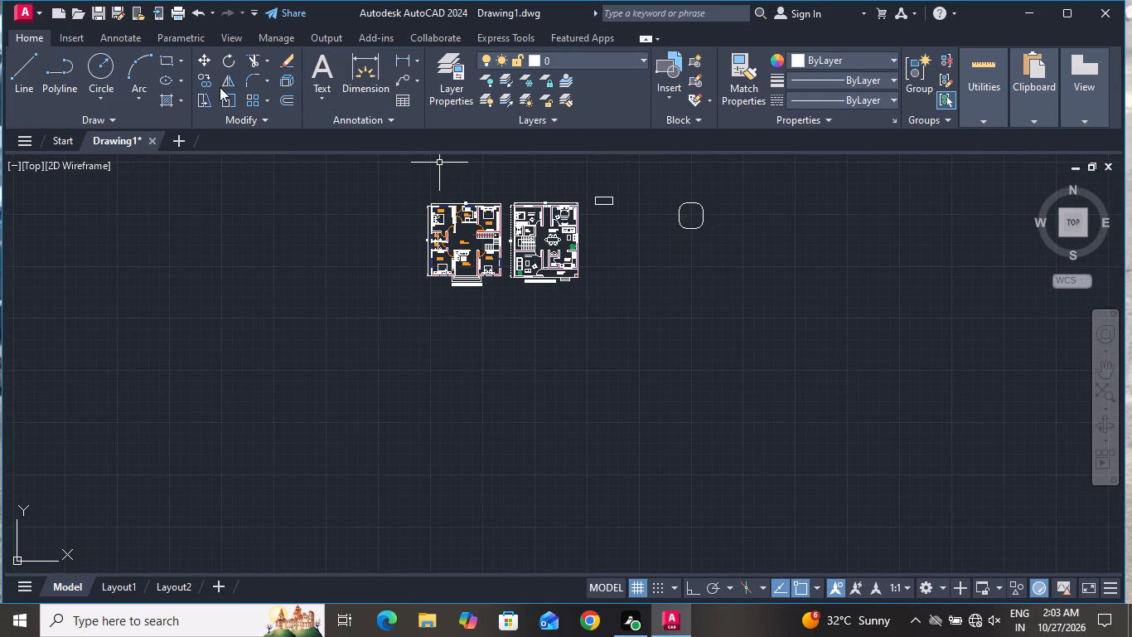
pyautogui.click(151, 100)
pyautogui.click(166, 101)
pyautogui.click(175, 64)
pyautogui.scroll(3, 559, 284)
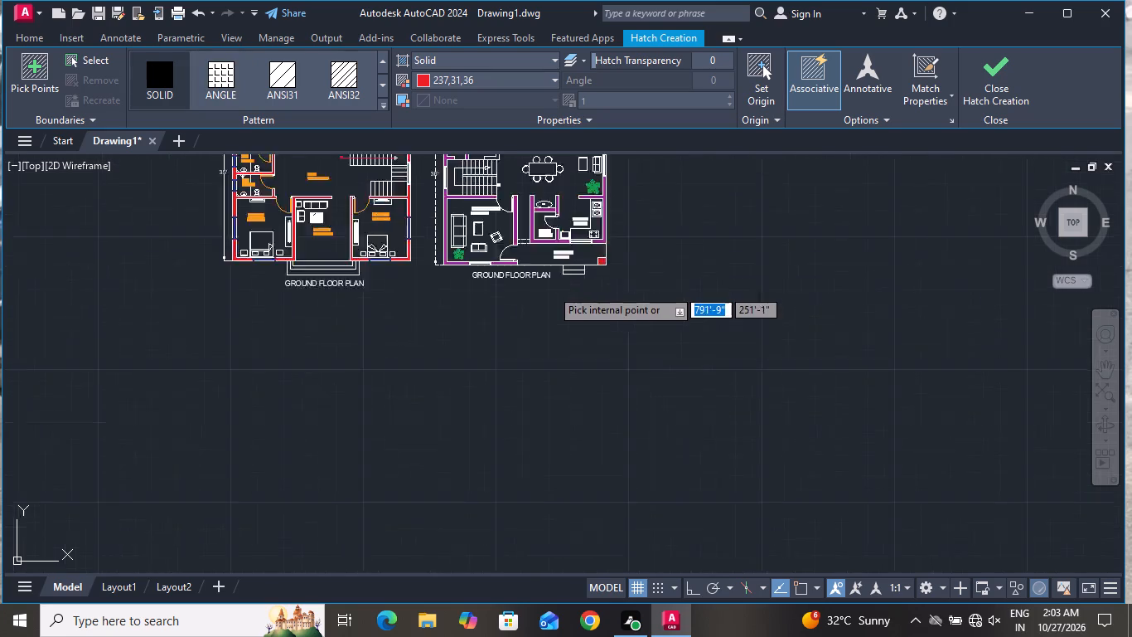
pyautogui.scroll(1, 551, 289)
pyautogui.click(612, 238)
pyautogui.click(609, 250)
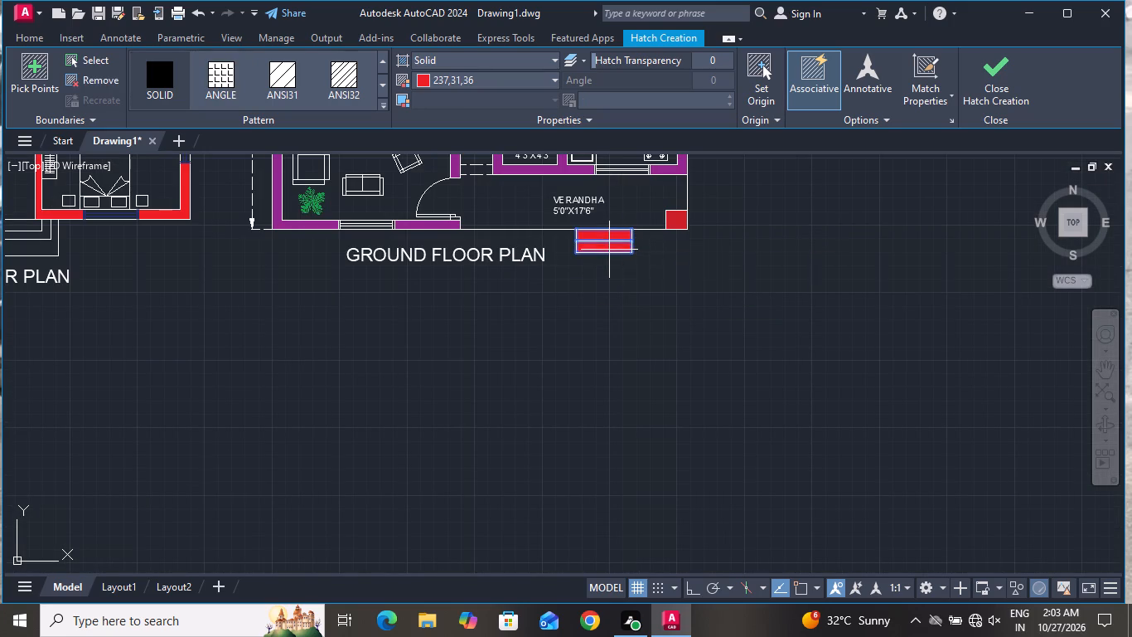
pyautogui.click(470, 75)
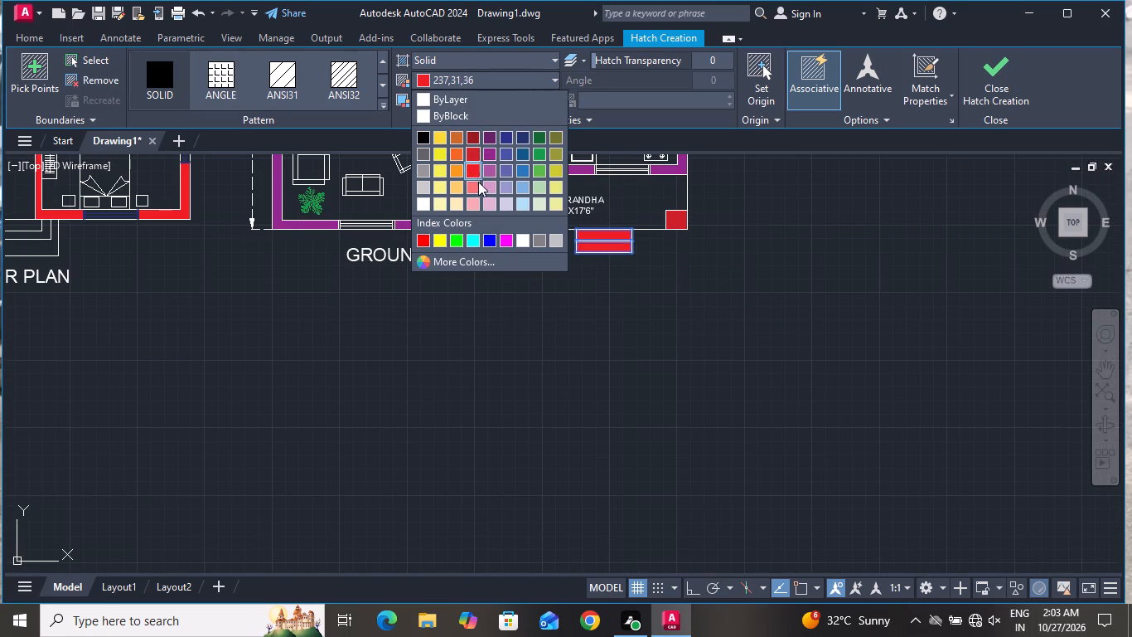
pyautogui.click(492, 204)
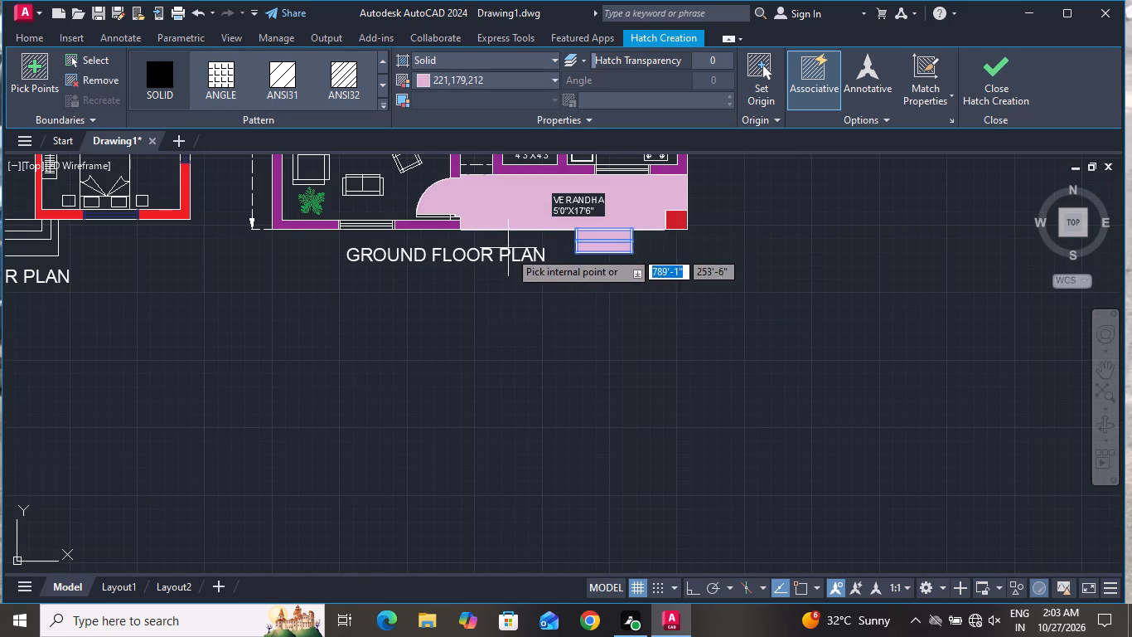
pyautogui.click(515, 214)
pyautogui.scroll(-1, 535, 382)
pyautogui.rightClick(535, 383)
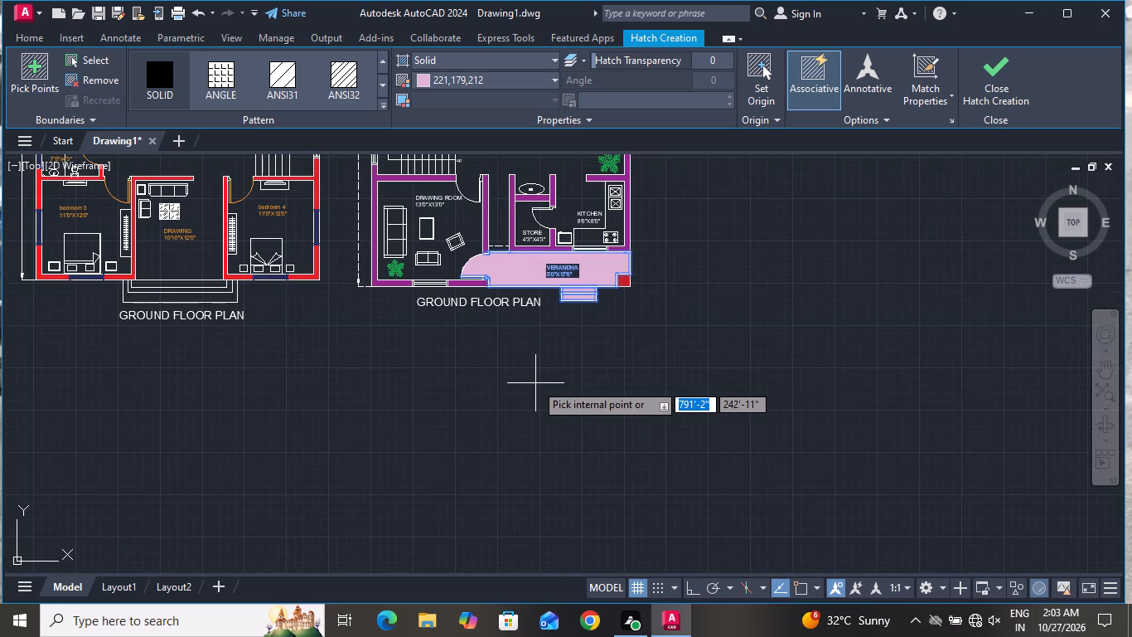
pyautogui.click(567, 182)
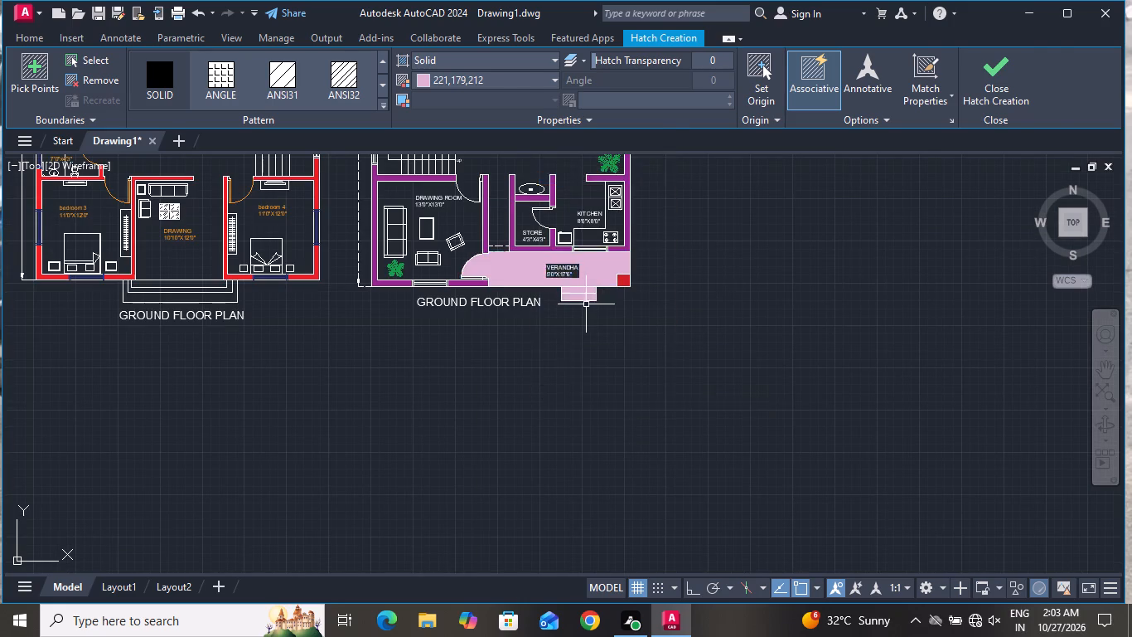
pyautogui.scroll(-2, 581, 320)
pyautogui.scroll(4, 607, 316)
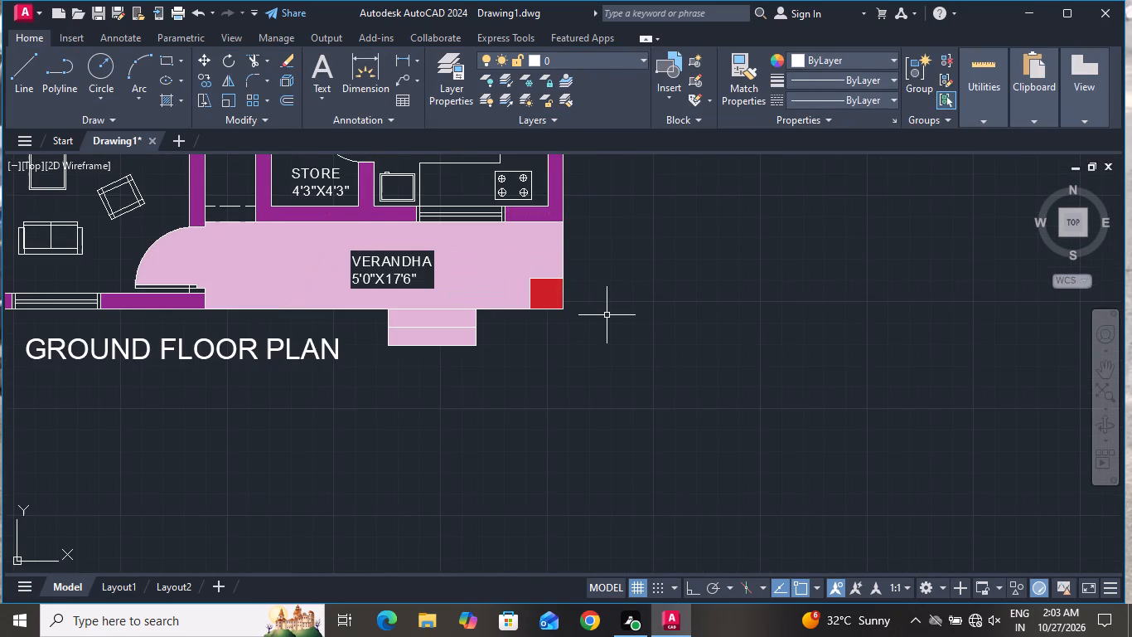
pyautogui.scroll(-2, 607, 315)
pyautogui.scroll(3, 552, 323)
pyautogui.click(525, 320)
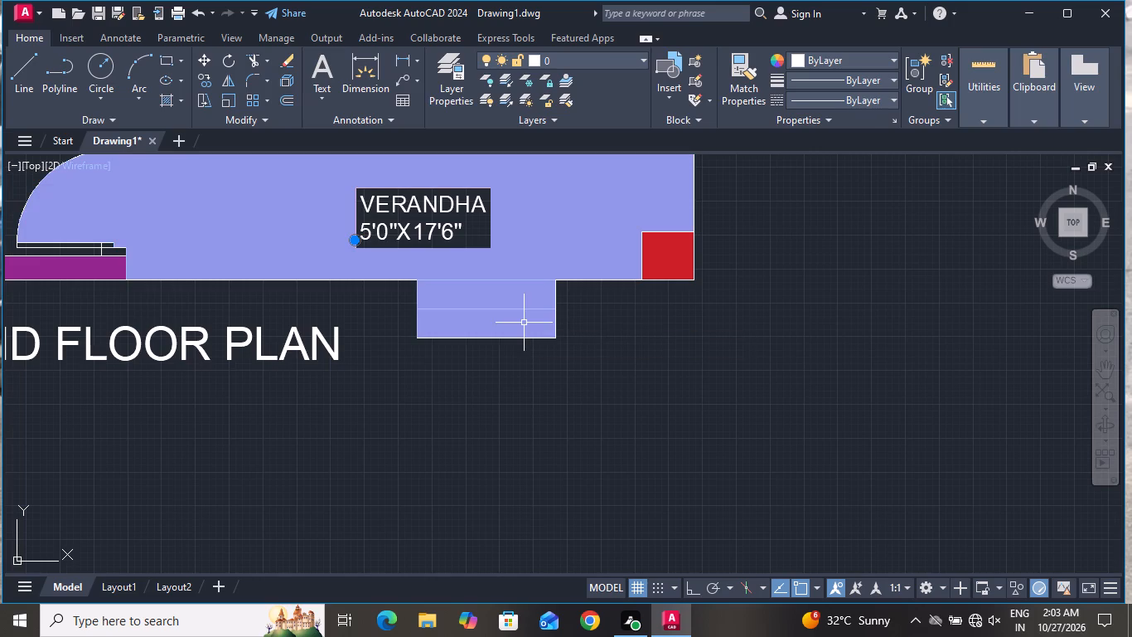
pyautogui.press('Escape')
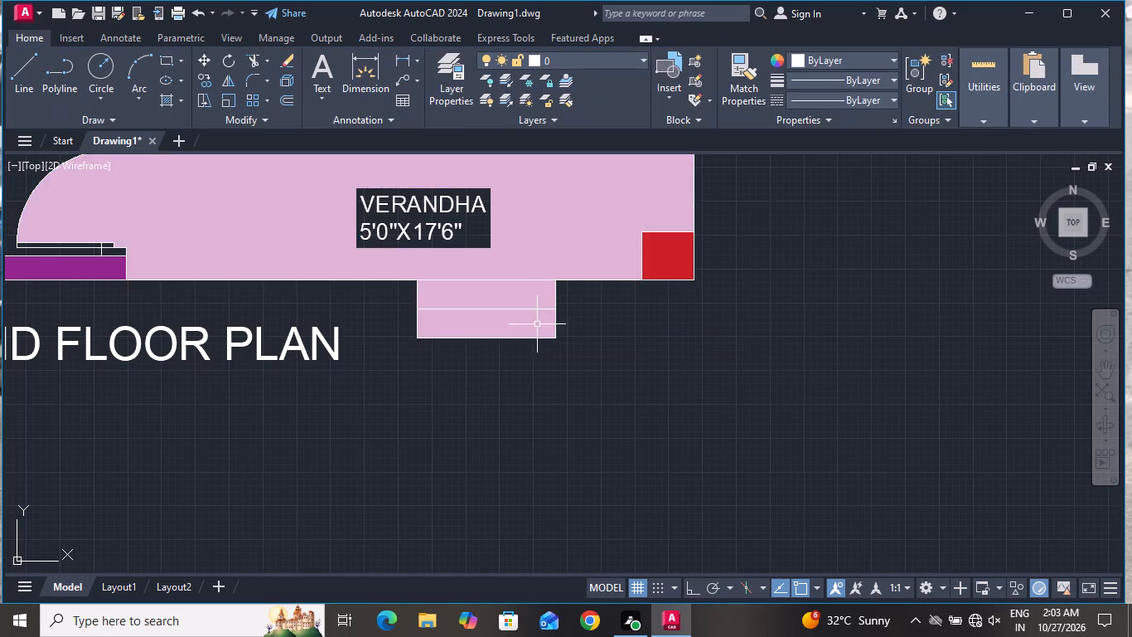
# Delete the small wide rectangle and the rounded rectangle in the empty space beyond the purple-walled plan.
pyautogui.scroll(-5, 547, 340)
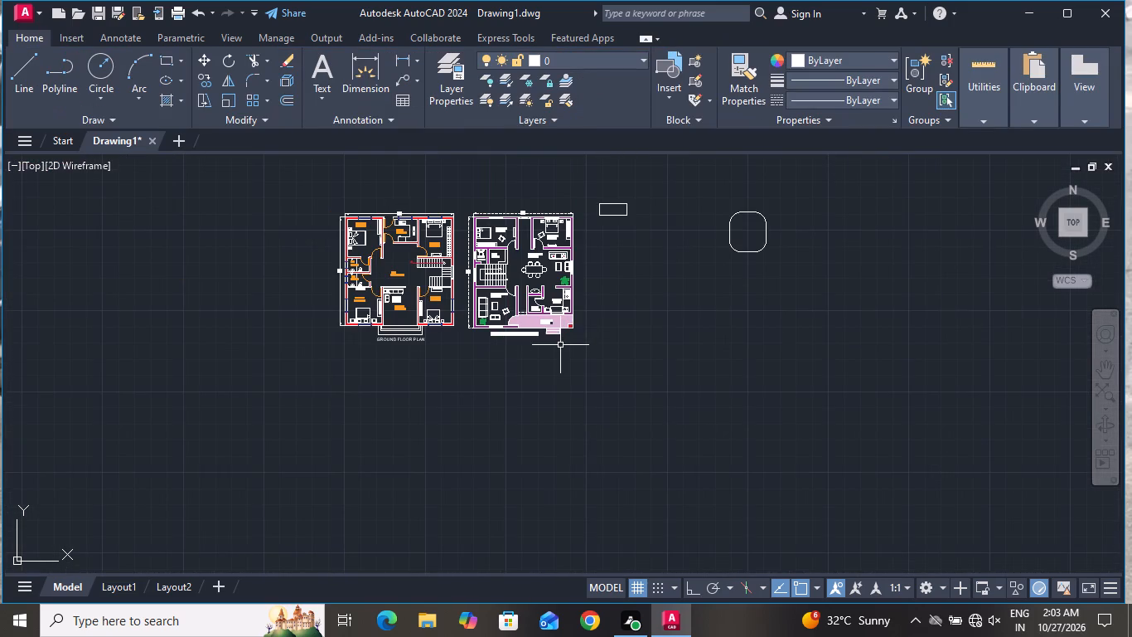
pyautogui.scroll(-2, 573, 335)
pyautogui.click(694, 275)
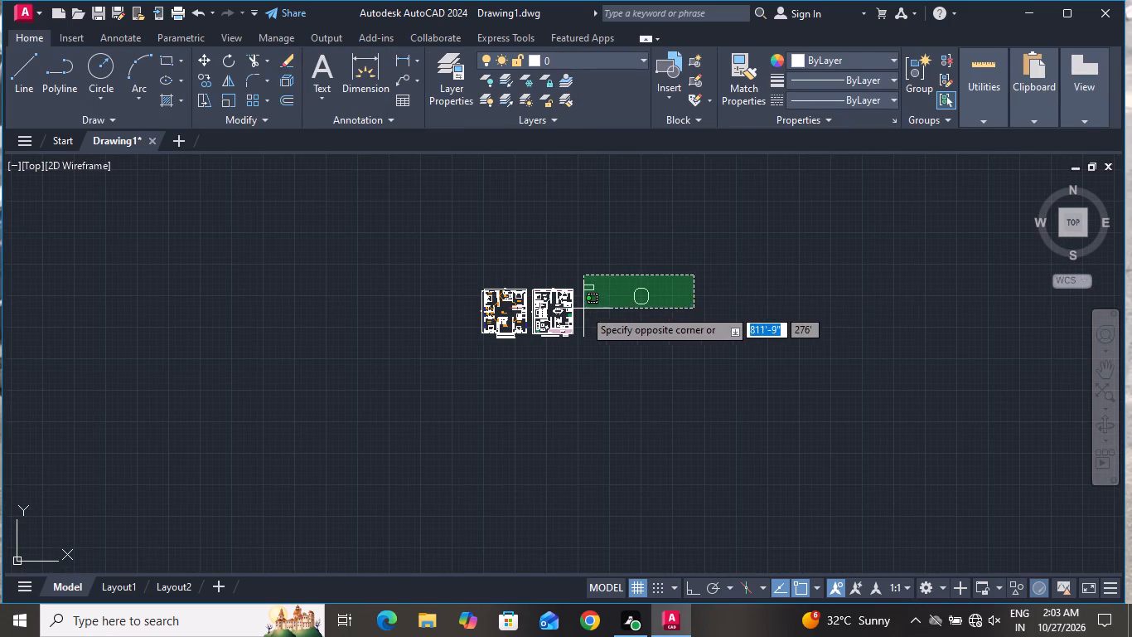
pyautogui.click(583, 309)
pyautogui.press('Delete')
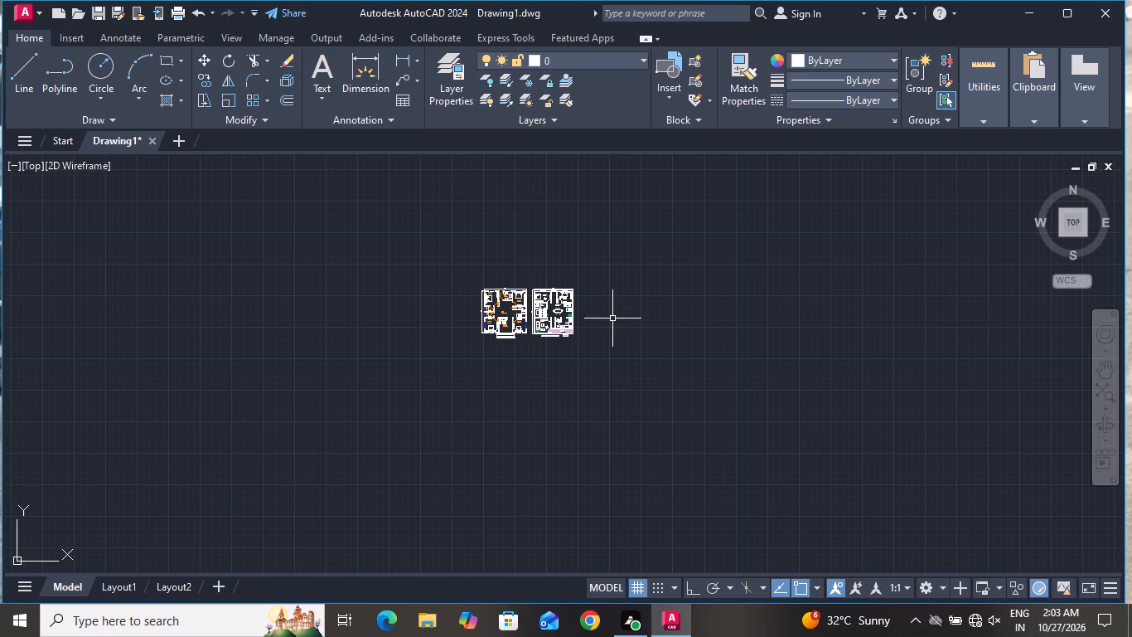
# Save the drawing as "Drawing 6" in the AKSHA folder inside New folder on Local Disk (C:).
pyautogui.hotkey('ctrl', 's')
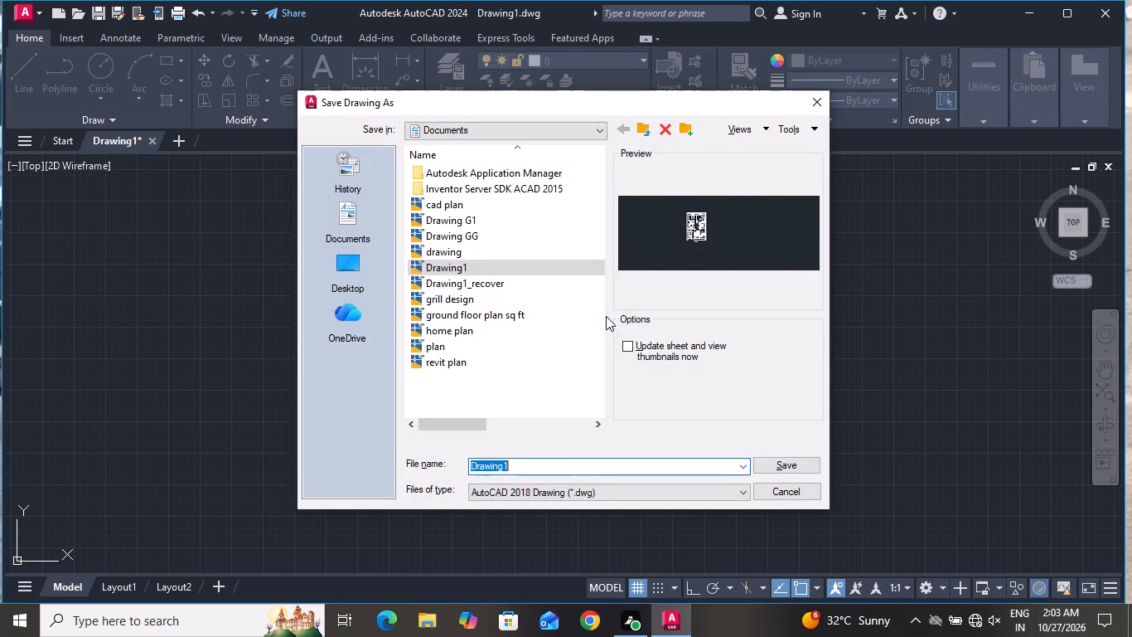
pyautogui.doubleClick(350, 264)
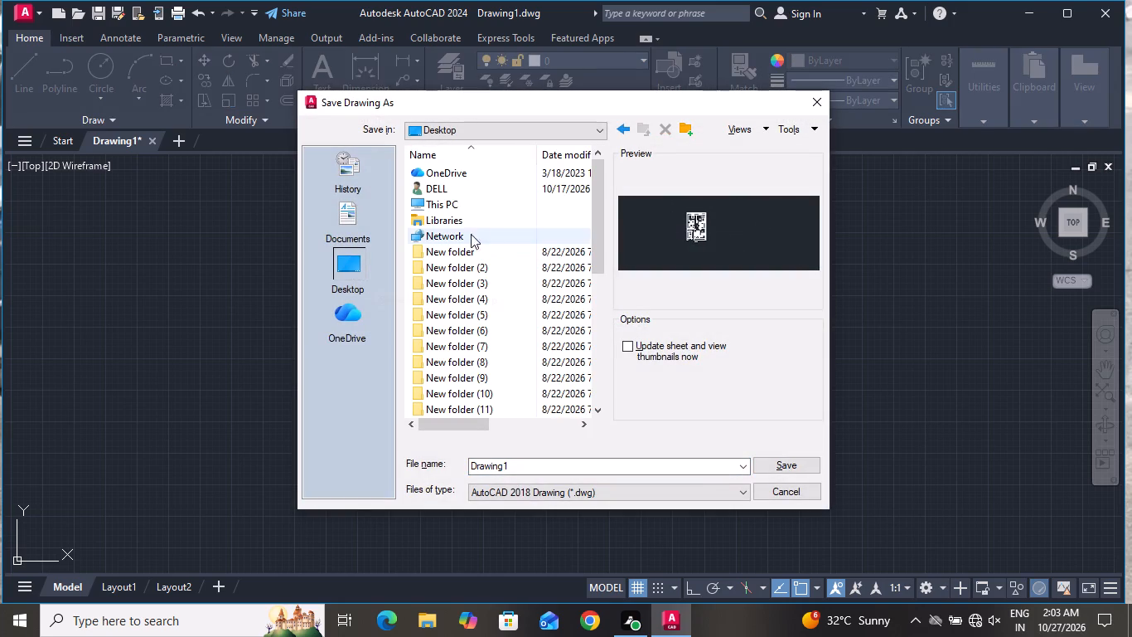
pyautogui.doubleClick(471, 206)
pyautogui.doubleClick(470, 328)
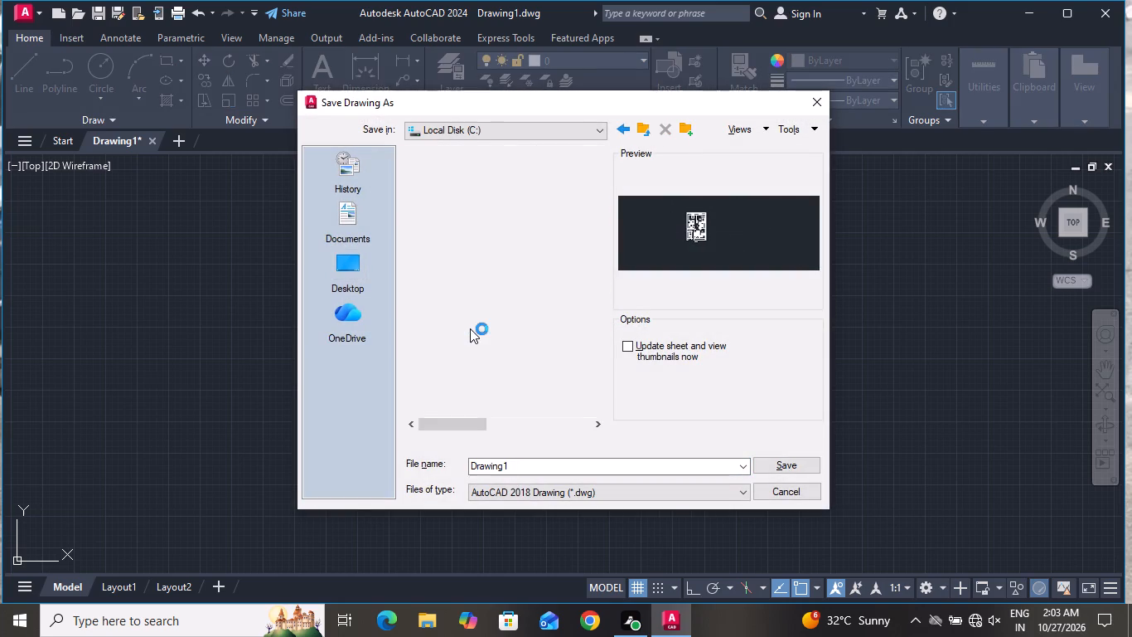
pyautogui.doubleClick(462, 248)
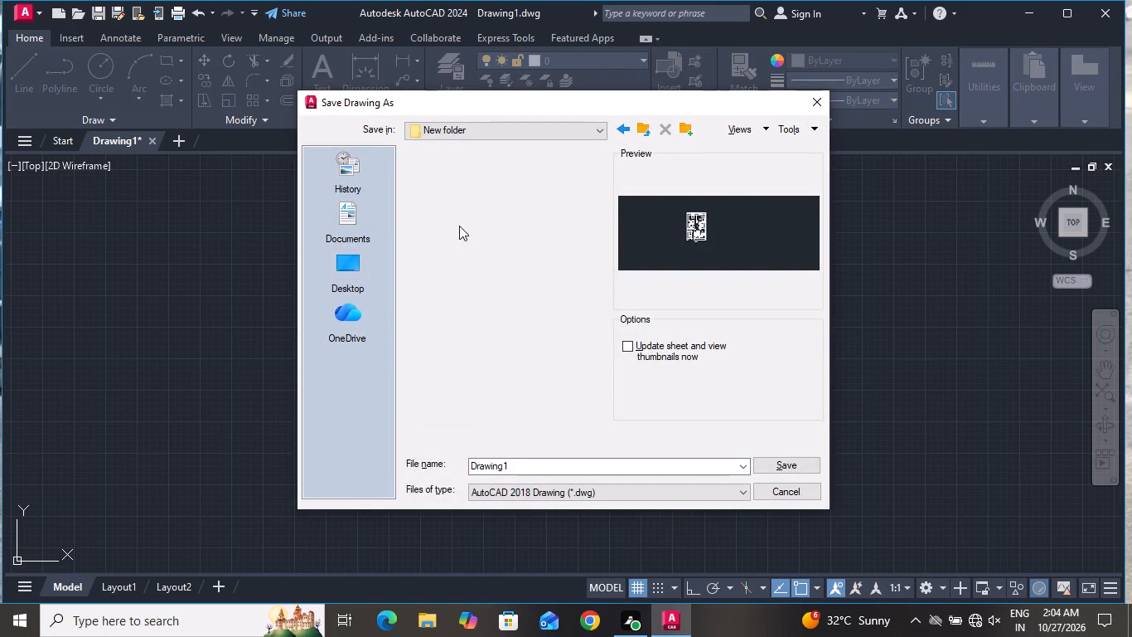
pyautogui.tripleClick(472, 175)
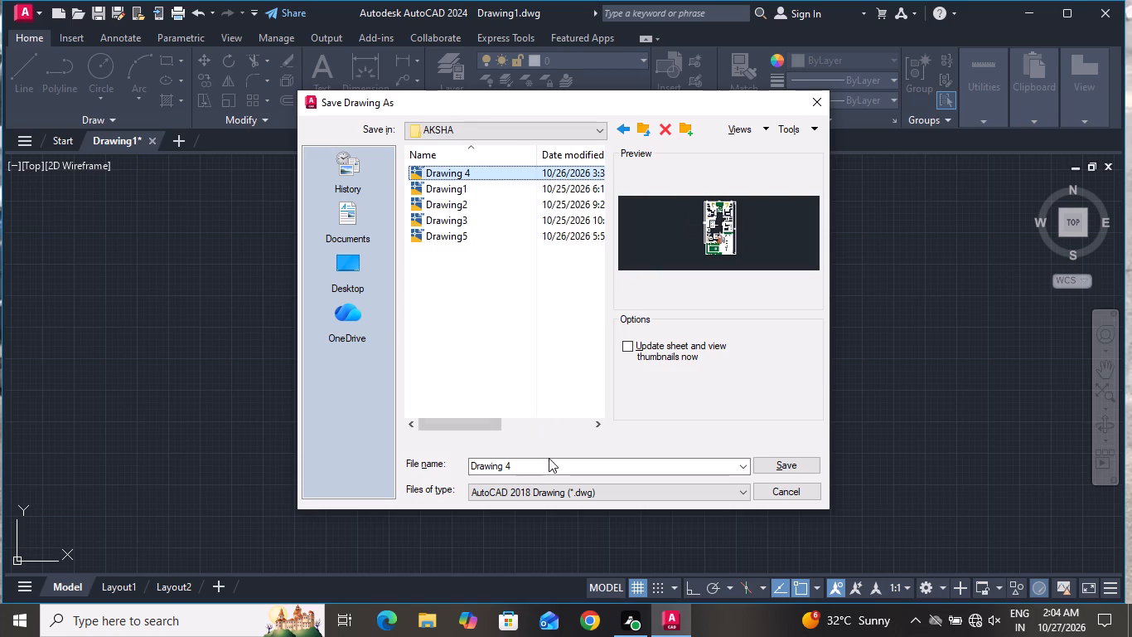
pyautogui.doubleClick(544, 468)
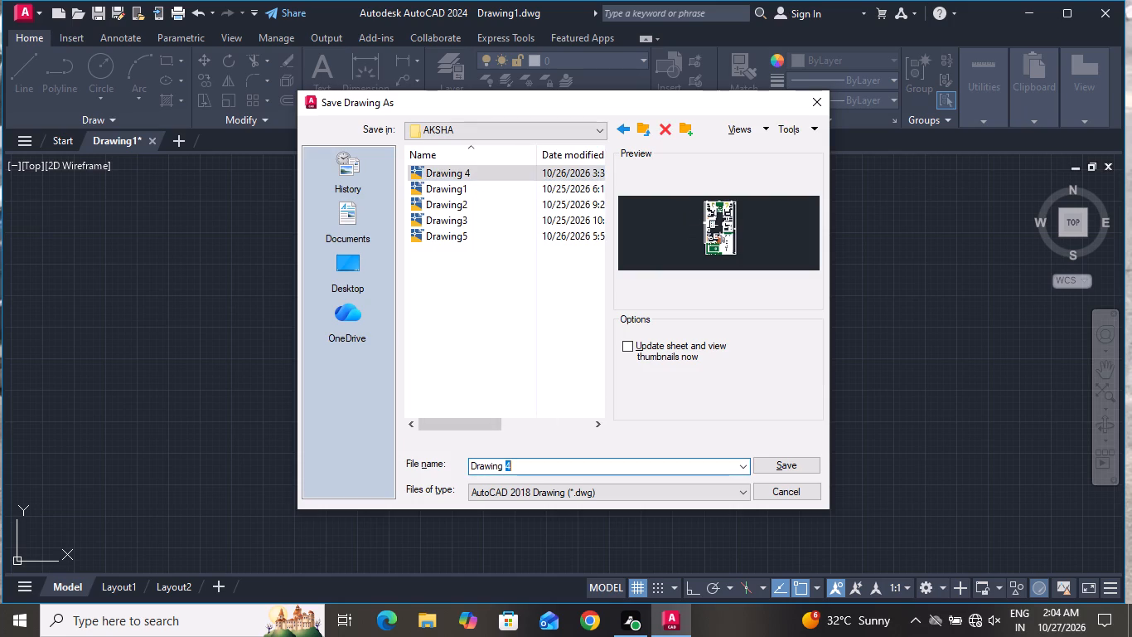
pyautogui.click(547, 468)
pyautogui.click(547, 468)
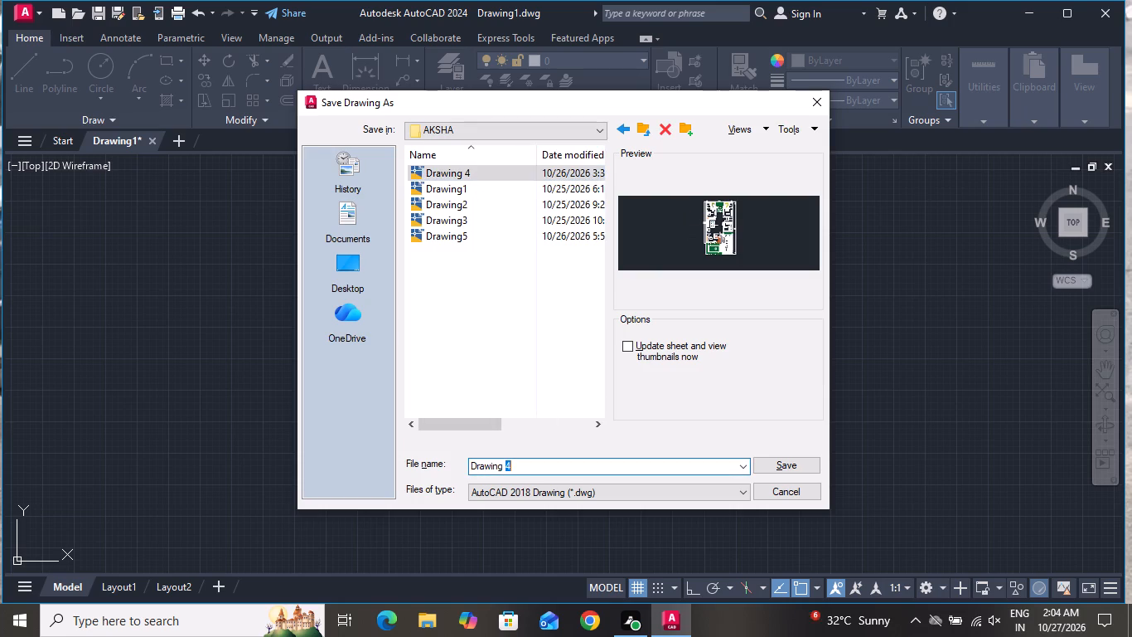
pyautogui.moveTo(550, 469); pyautogui.dragTo(573, 474)
pyautogui.click(591, 468)
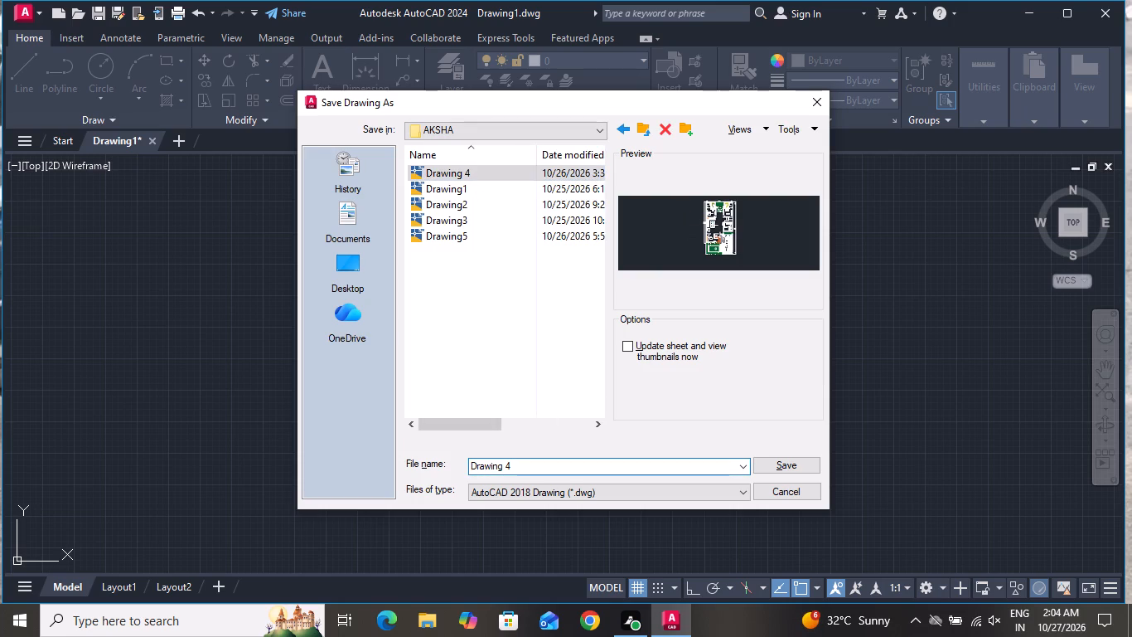
pyautogui.press('BackSpace')
pyautogui.press('6')
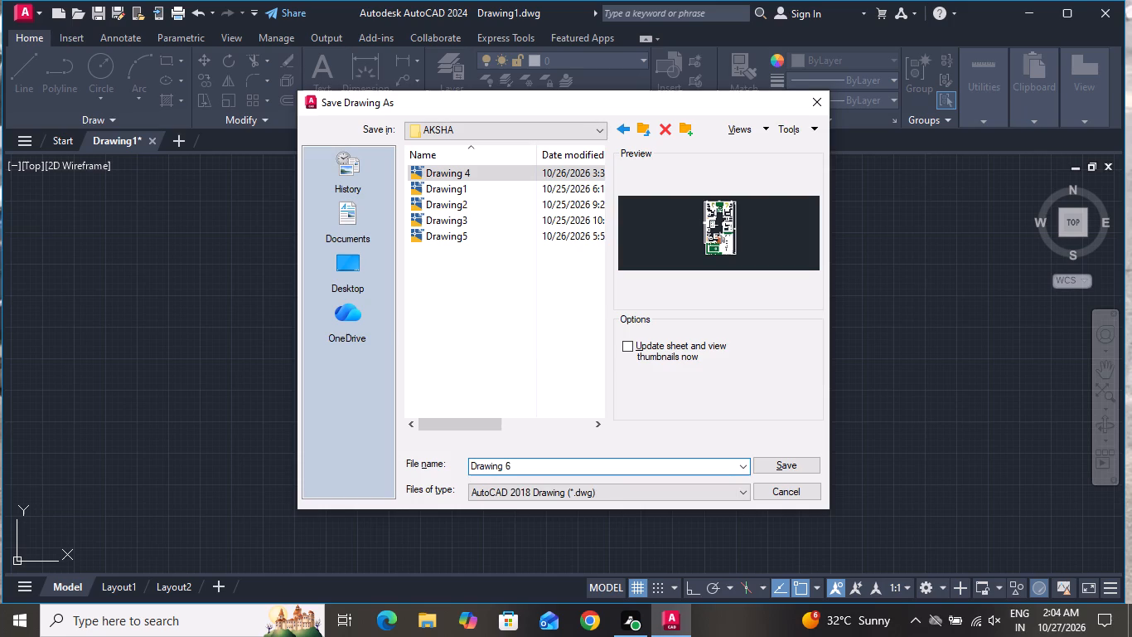
pyautogui.click(771, 462)
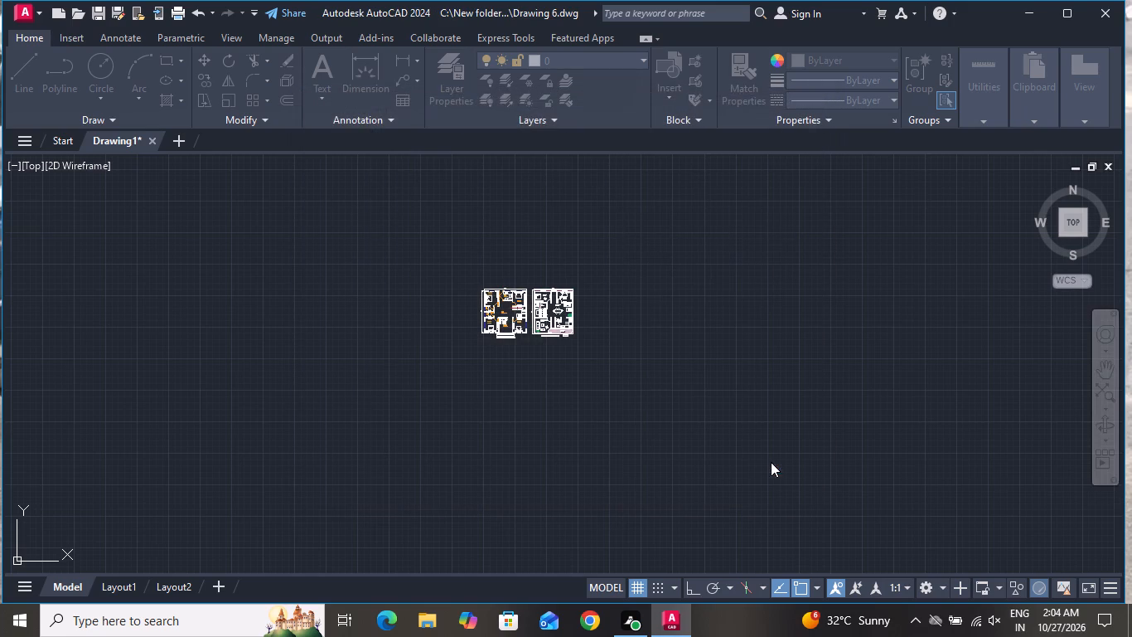
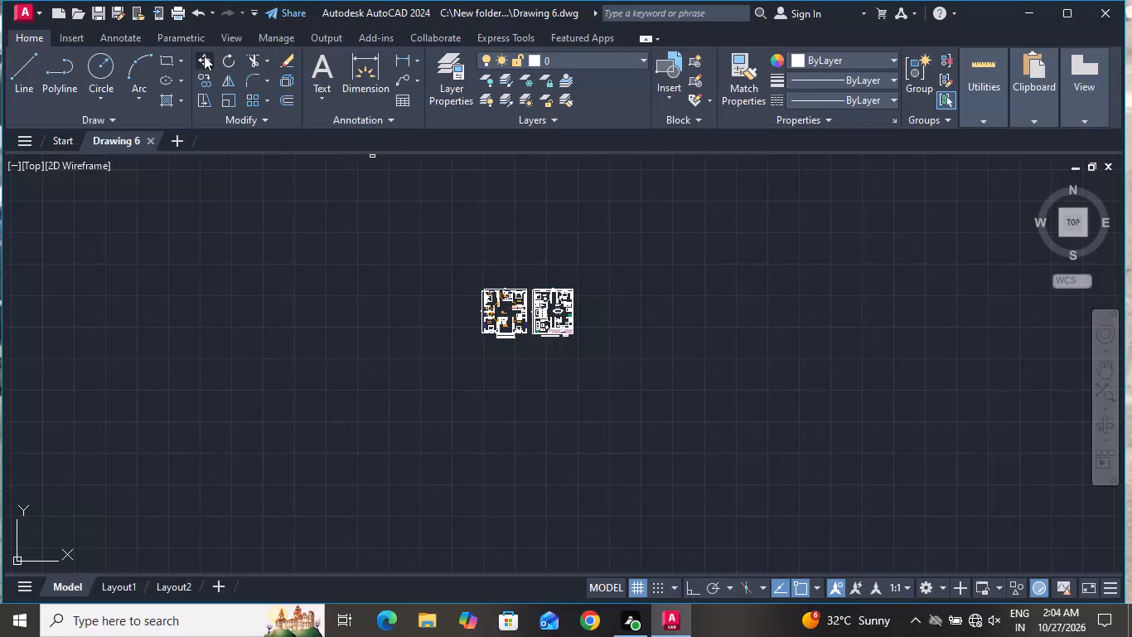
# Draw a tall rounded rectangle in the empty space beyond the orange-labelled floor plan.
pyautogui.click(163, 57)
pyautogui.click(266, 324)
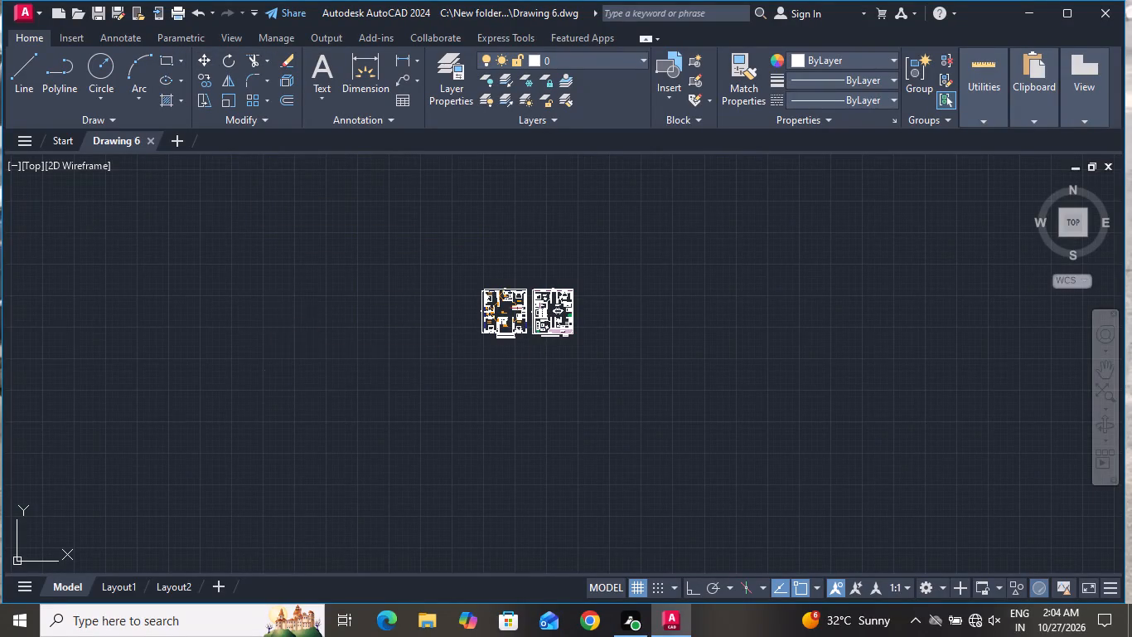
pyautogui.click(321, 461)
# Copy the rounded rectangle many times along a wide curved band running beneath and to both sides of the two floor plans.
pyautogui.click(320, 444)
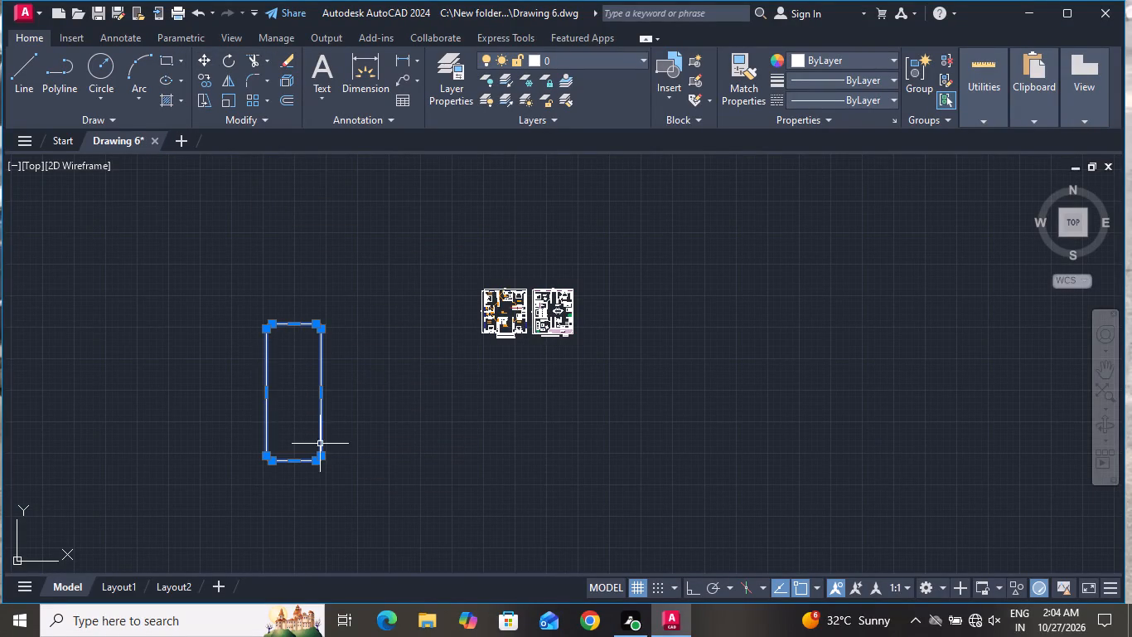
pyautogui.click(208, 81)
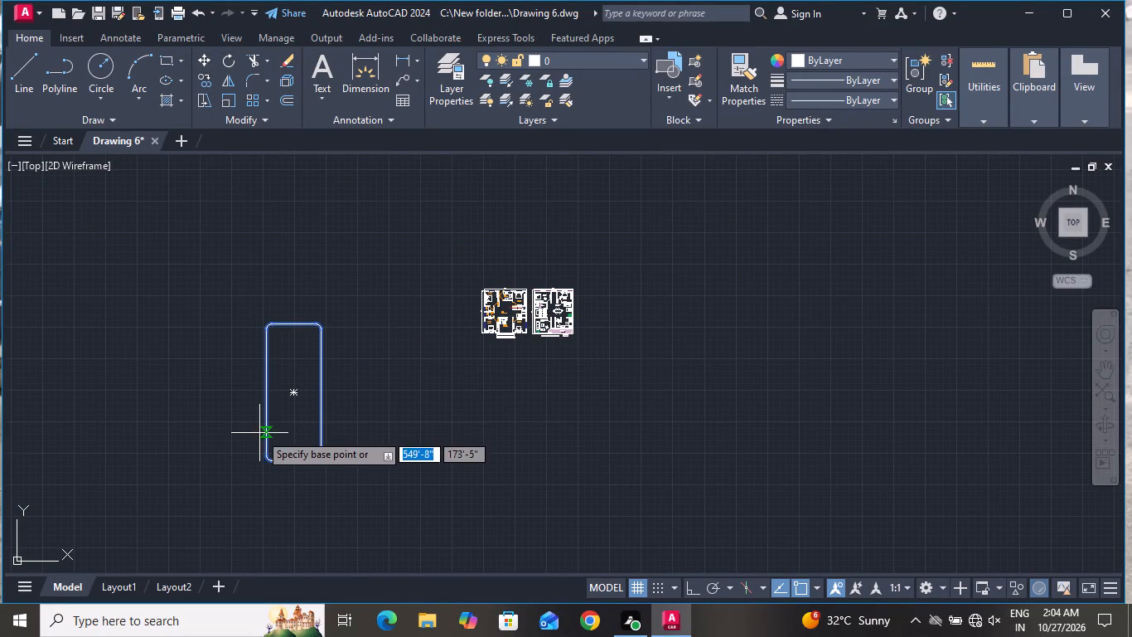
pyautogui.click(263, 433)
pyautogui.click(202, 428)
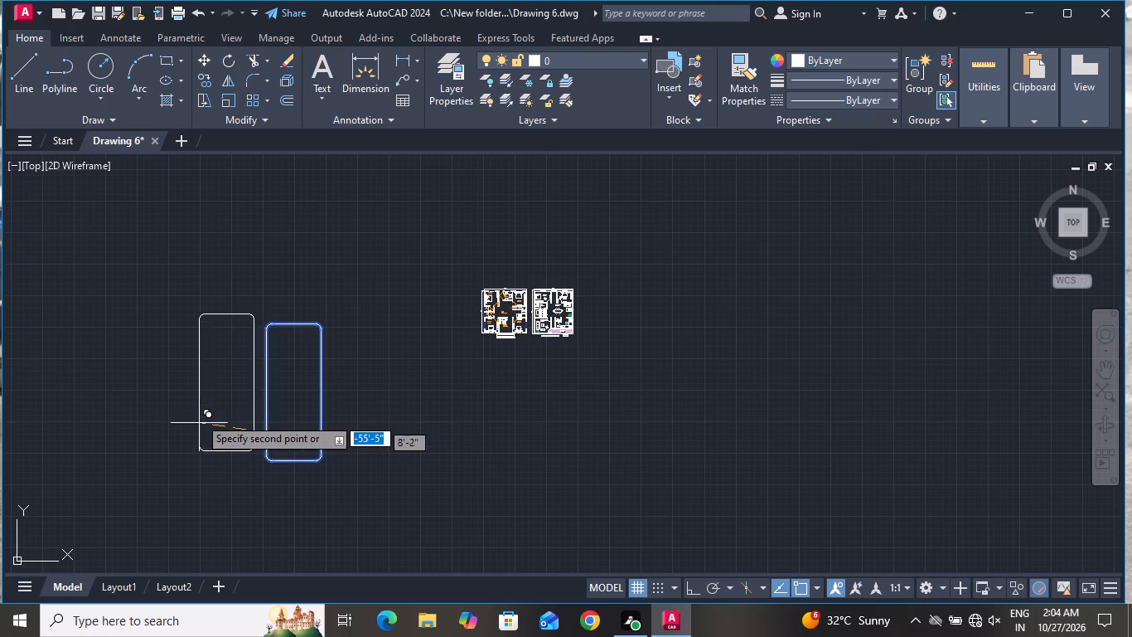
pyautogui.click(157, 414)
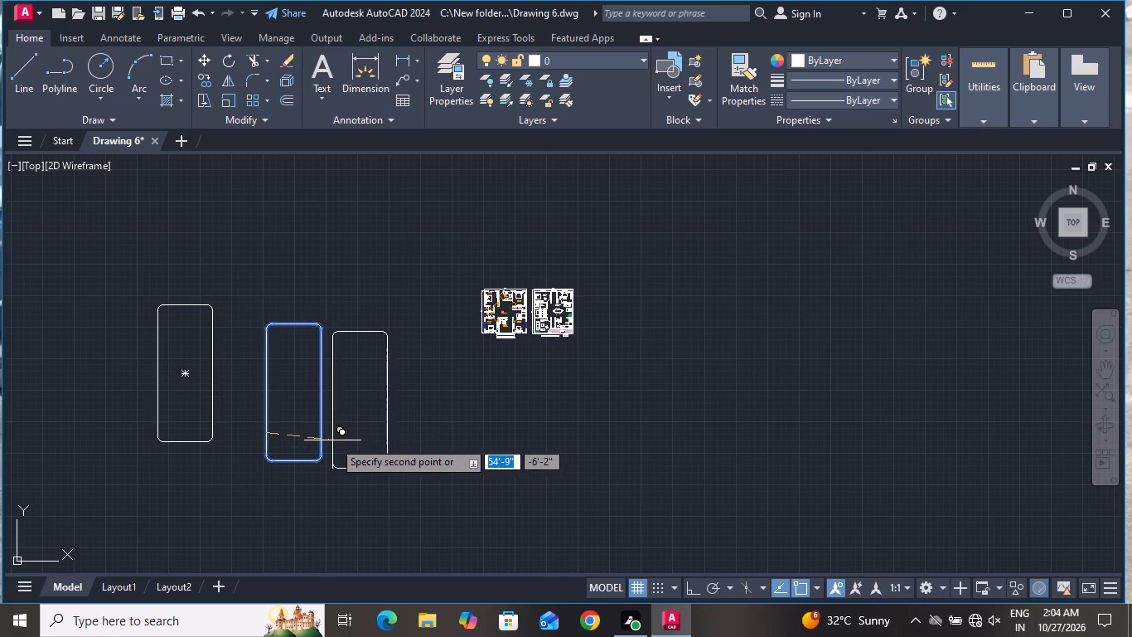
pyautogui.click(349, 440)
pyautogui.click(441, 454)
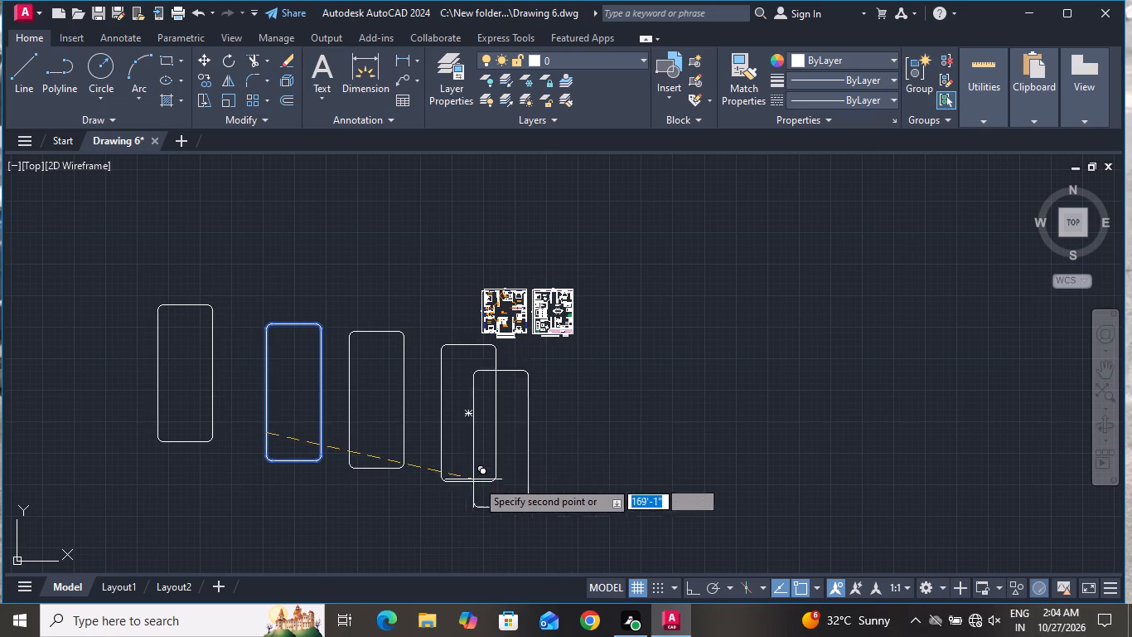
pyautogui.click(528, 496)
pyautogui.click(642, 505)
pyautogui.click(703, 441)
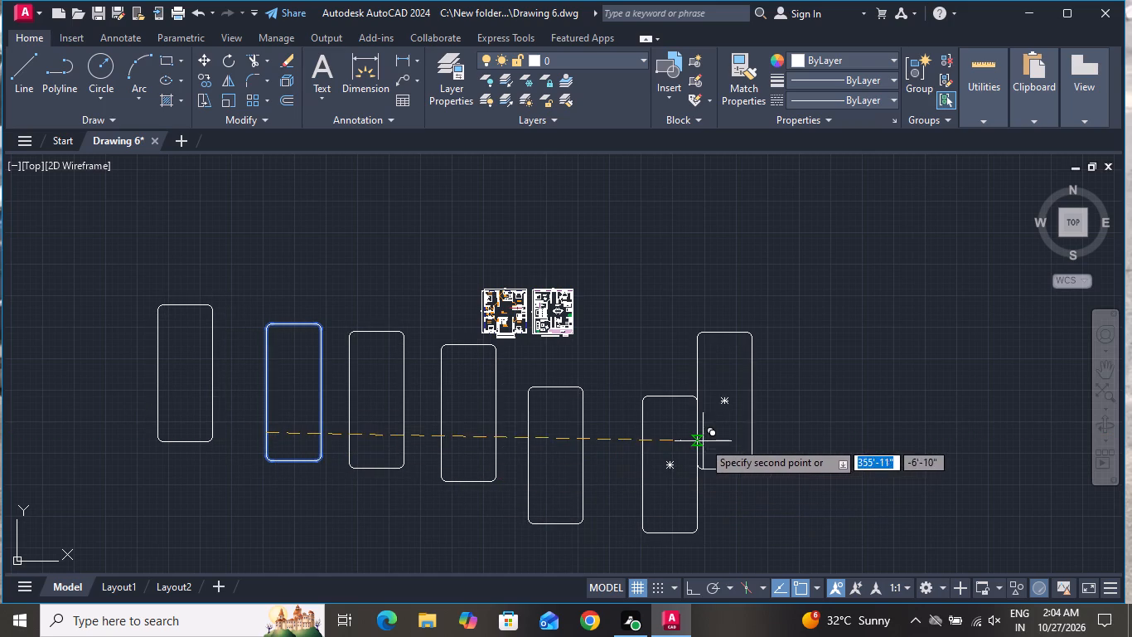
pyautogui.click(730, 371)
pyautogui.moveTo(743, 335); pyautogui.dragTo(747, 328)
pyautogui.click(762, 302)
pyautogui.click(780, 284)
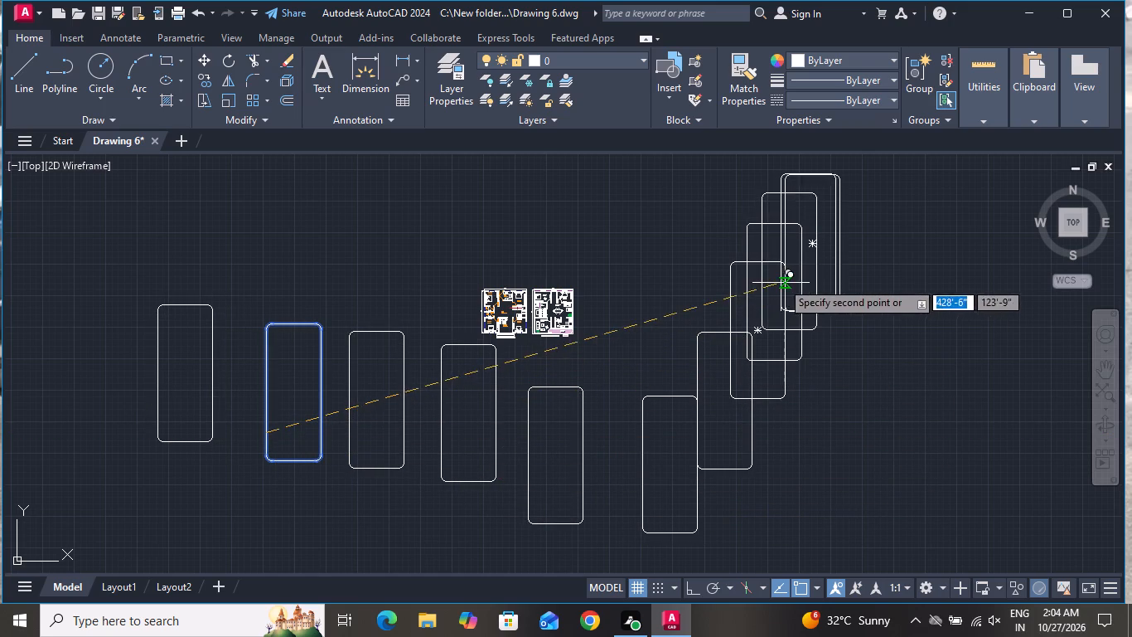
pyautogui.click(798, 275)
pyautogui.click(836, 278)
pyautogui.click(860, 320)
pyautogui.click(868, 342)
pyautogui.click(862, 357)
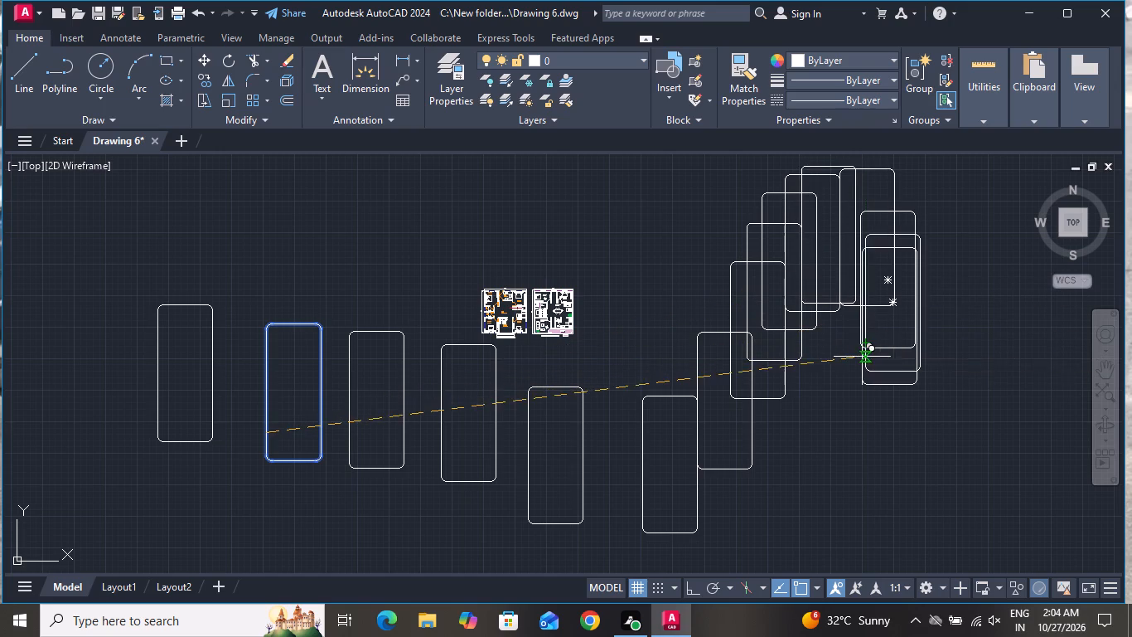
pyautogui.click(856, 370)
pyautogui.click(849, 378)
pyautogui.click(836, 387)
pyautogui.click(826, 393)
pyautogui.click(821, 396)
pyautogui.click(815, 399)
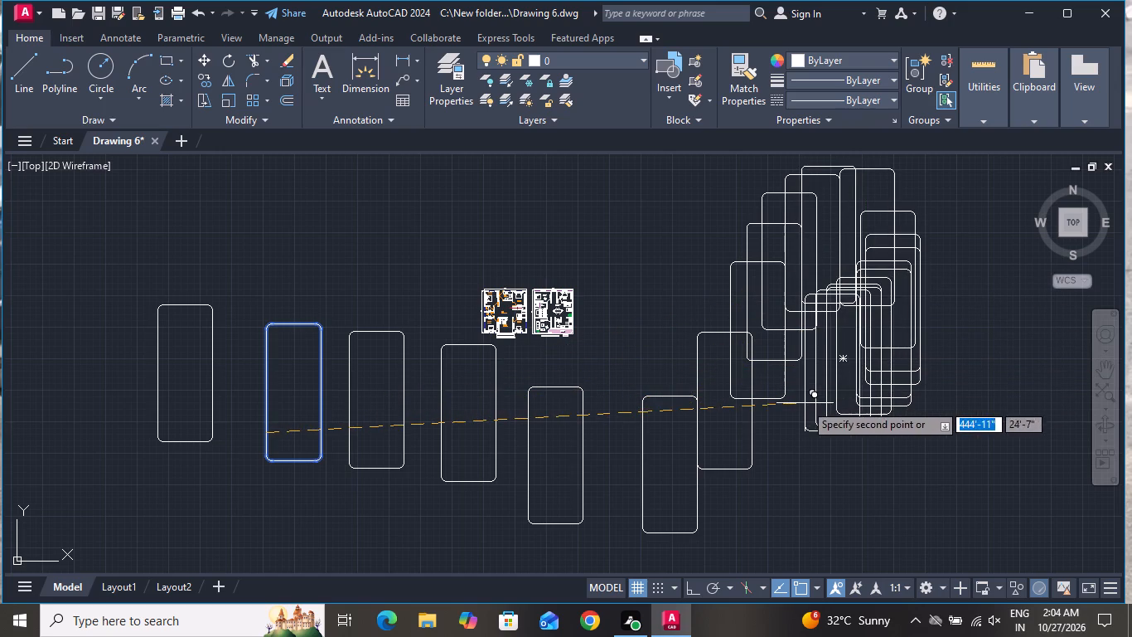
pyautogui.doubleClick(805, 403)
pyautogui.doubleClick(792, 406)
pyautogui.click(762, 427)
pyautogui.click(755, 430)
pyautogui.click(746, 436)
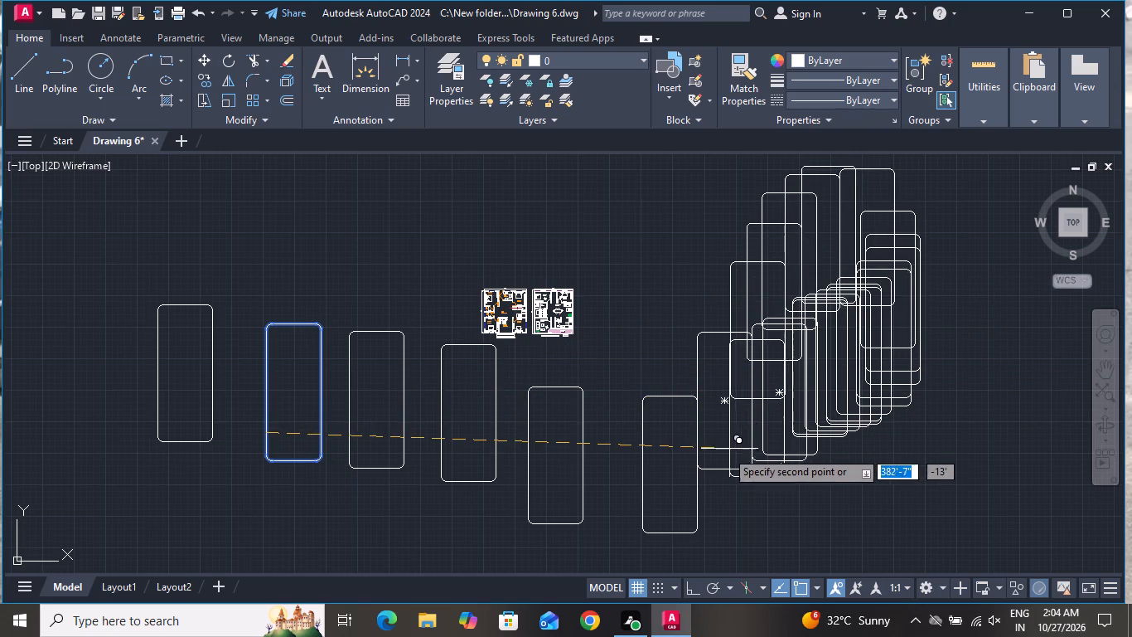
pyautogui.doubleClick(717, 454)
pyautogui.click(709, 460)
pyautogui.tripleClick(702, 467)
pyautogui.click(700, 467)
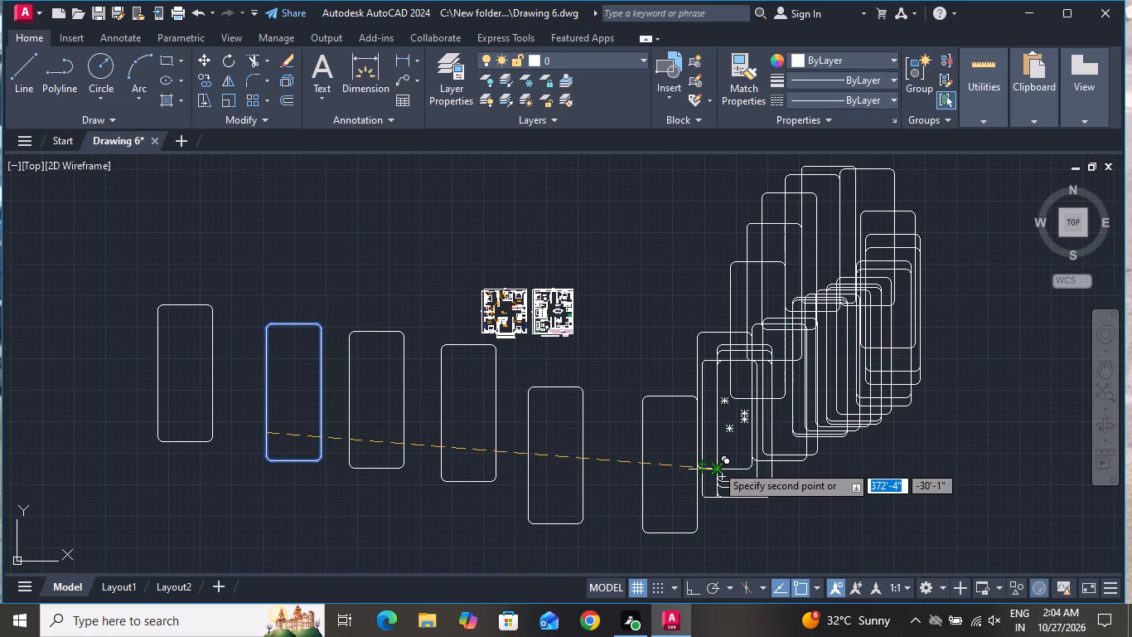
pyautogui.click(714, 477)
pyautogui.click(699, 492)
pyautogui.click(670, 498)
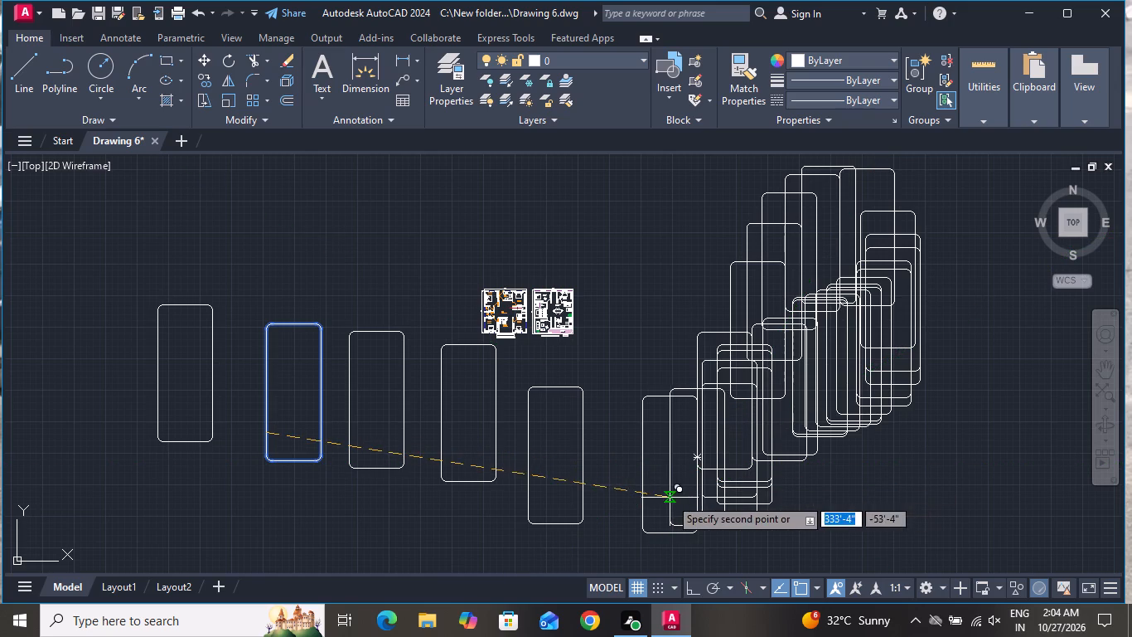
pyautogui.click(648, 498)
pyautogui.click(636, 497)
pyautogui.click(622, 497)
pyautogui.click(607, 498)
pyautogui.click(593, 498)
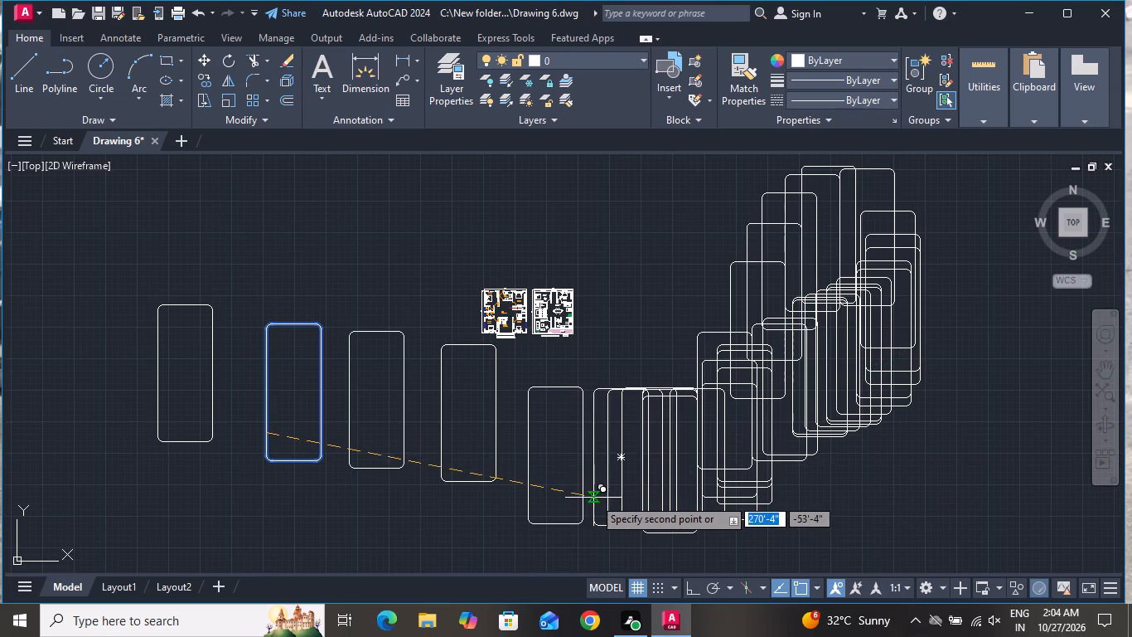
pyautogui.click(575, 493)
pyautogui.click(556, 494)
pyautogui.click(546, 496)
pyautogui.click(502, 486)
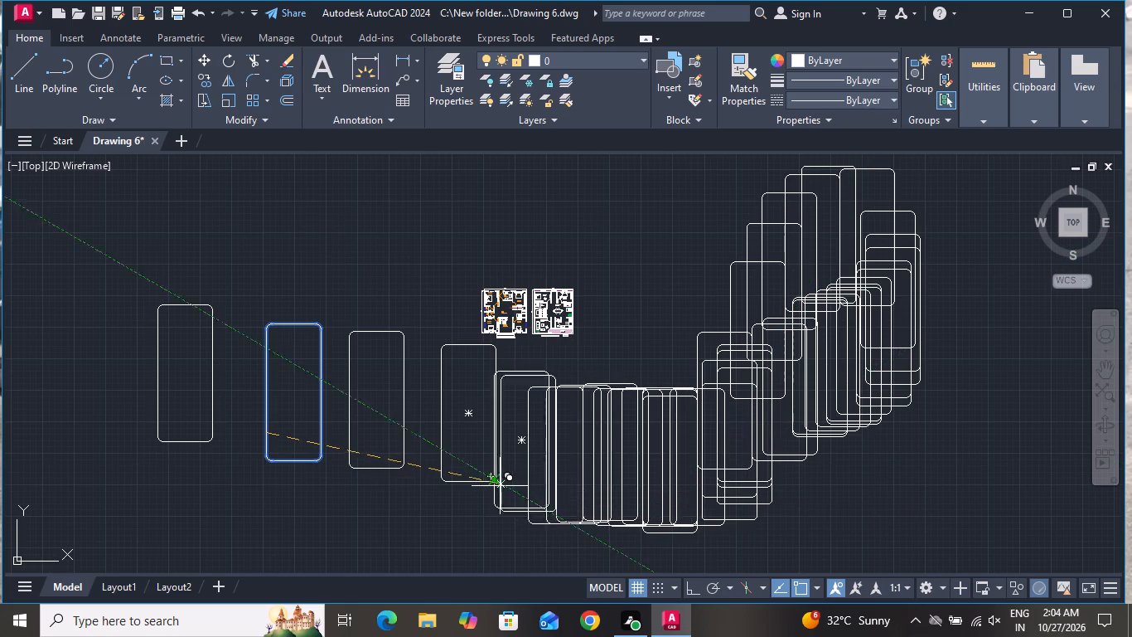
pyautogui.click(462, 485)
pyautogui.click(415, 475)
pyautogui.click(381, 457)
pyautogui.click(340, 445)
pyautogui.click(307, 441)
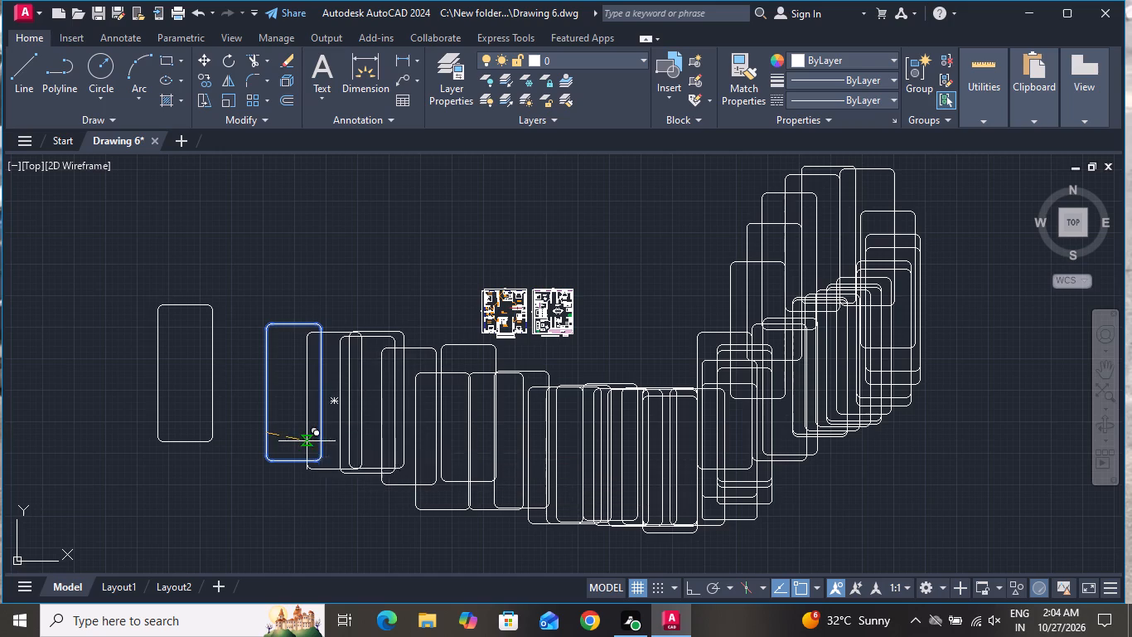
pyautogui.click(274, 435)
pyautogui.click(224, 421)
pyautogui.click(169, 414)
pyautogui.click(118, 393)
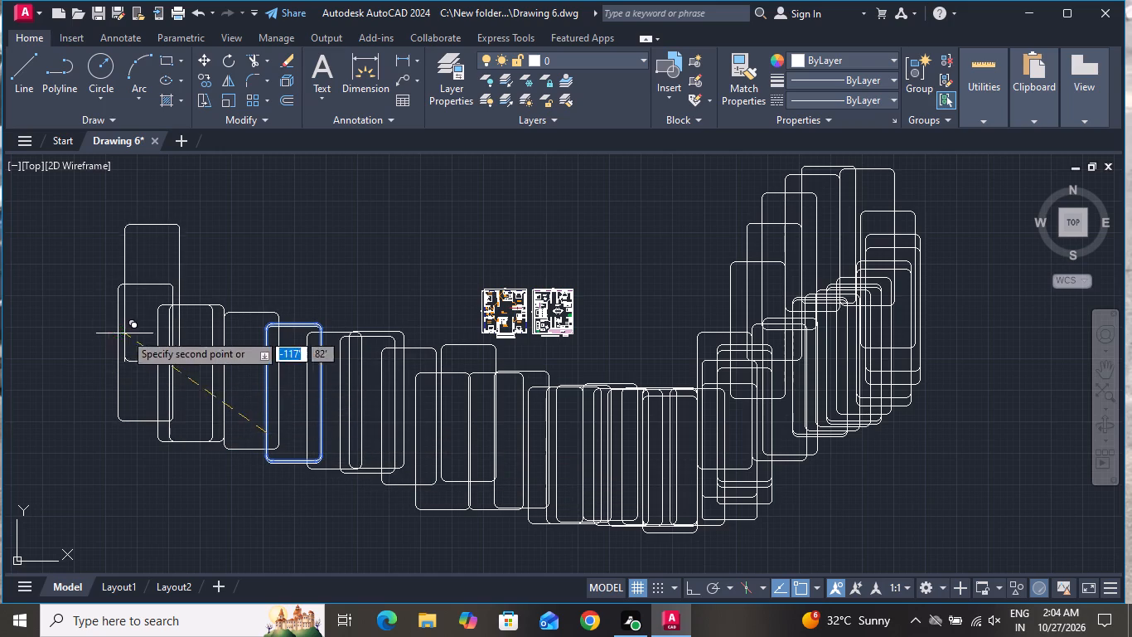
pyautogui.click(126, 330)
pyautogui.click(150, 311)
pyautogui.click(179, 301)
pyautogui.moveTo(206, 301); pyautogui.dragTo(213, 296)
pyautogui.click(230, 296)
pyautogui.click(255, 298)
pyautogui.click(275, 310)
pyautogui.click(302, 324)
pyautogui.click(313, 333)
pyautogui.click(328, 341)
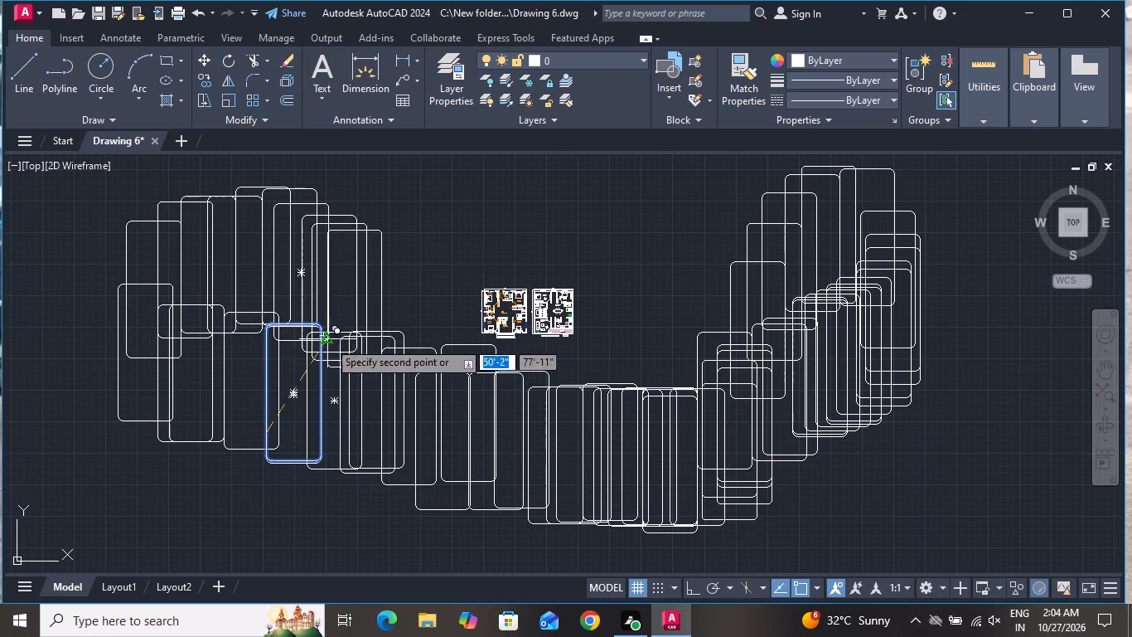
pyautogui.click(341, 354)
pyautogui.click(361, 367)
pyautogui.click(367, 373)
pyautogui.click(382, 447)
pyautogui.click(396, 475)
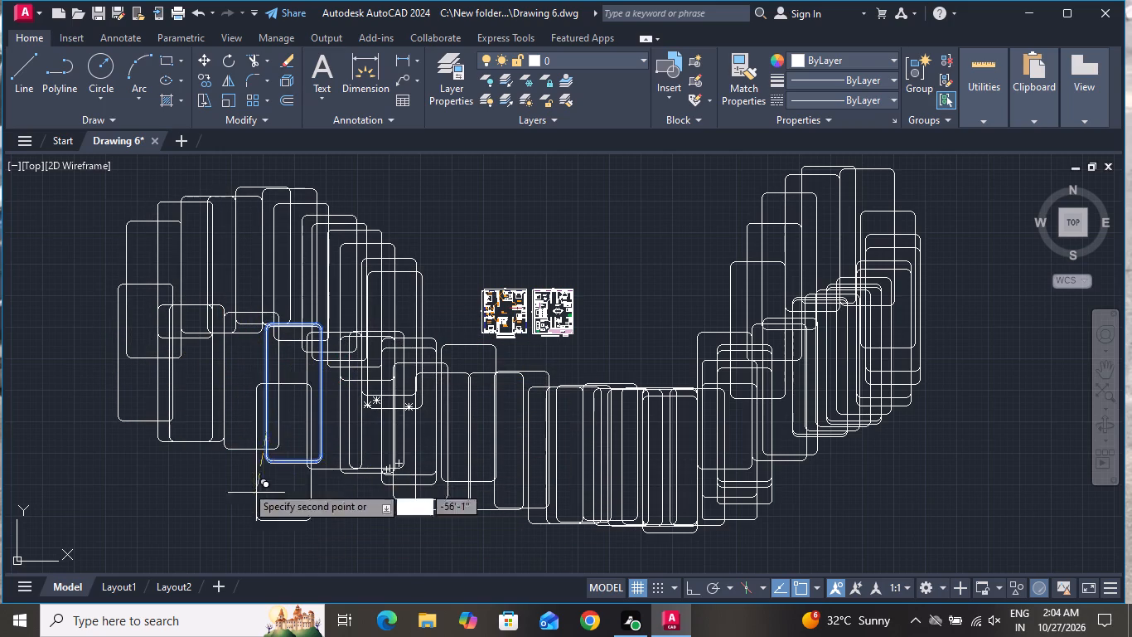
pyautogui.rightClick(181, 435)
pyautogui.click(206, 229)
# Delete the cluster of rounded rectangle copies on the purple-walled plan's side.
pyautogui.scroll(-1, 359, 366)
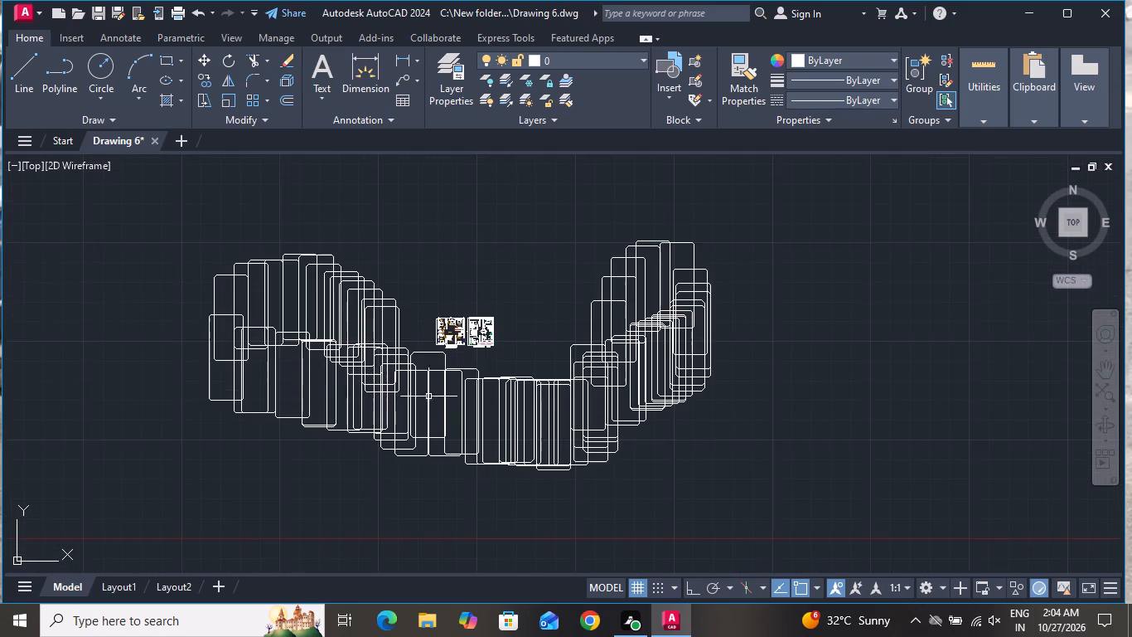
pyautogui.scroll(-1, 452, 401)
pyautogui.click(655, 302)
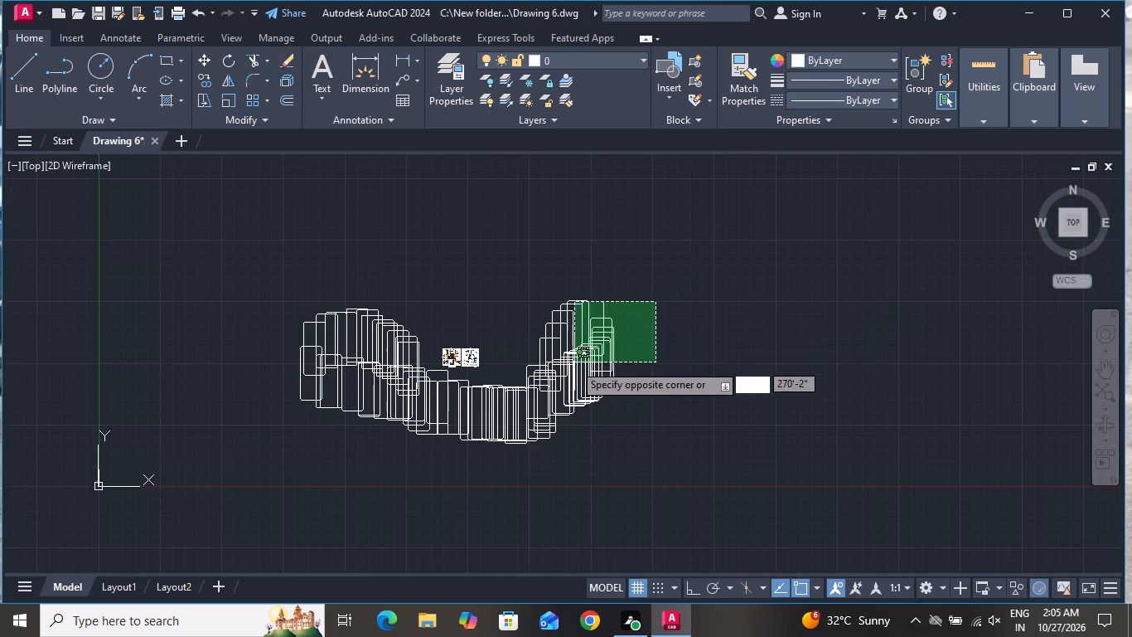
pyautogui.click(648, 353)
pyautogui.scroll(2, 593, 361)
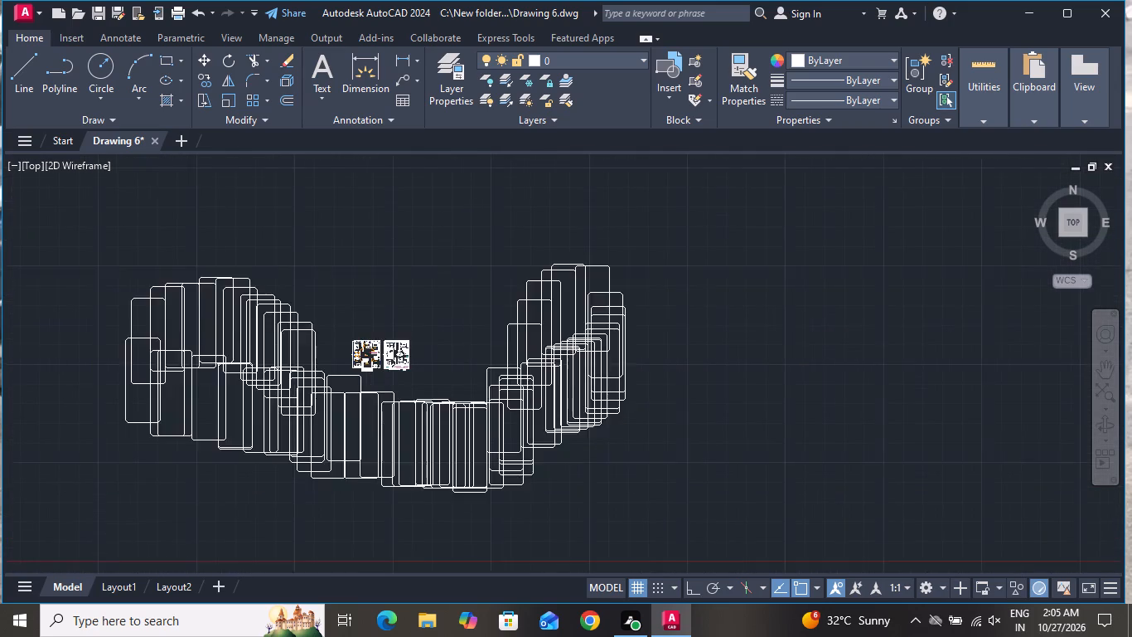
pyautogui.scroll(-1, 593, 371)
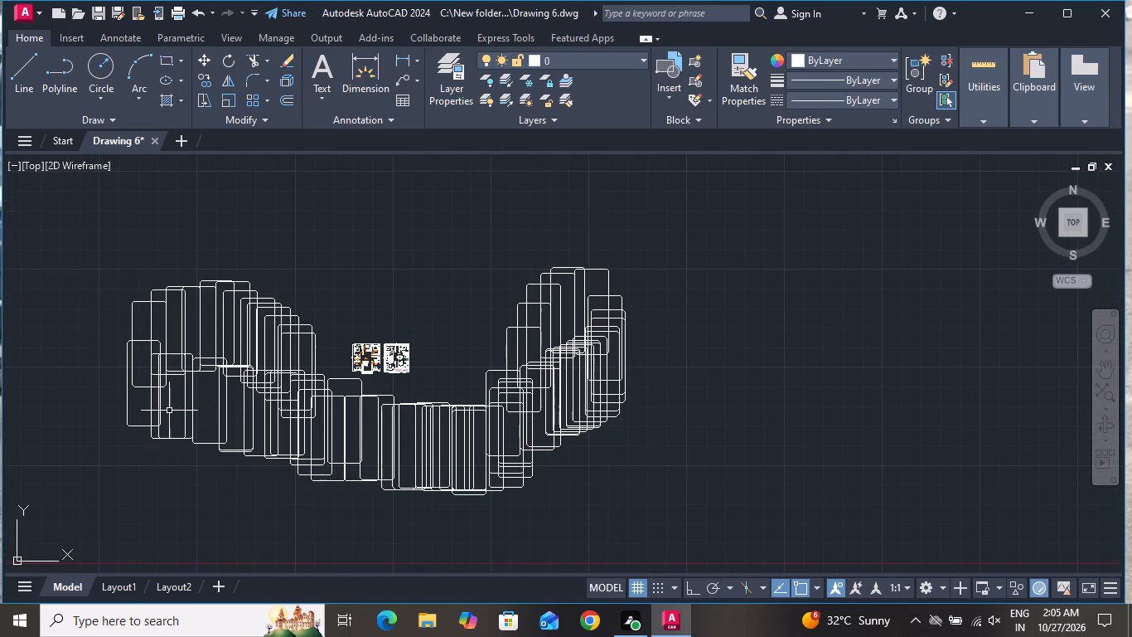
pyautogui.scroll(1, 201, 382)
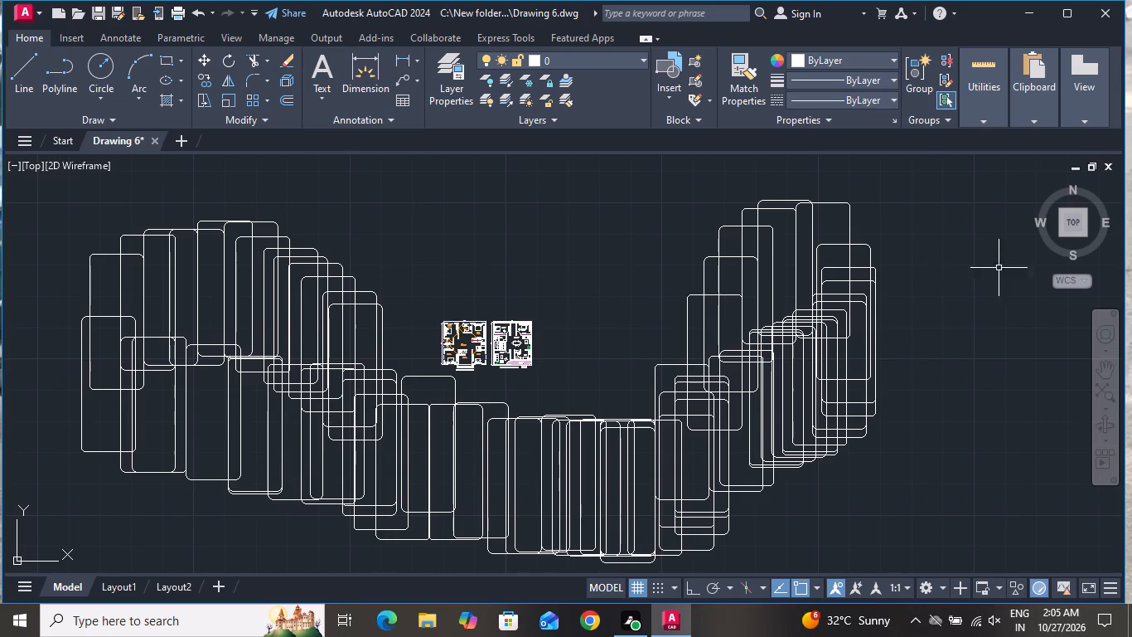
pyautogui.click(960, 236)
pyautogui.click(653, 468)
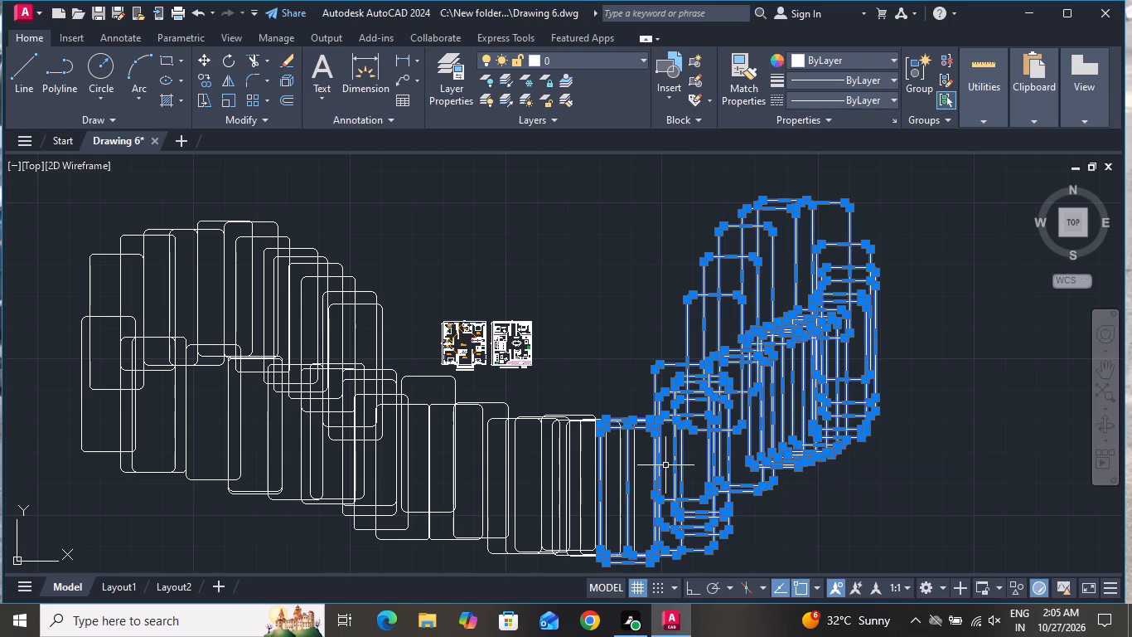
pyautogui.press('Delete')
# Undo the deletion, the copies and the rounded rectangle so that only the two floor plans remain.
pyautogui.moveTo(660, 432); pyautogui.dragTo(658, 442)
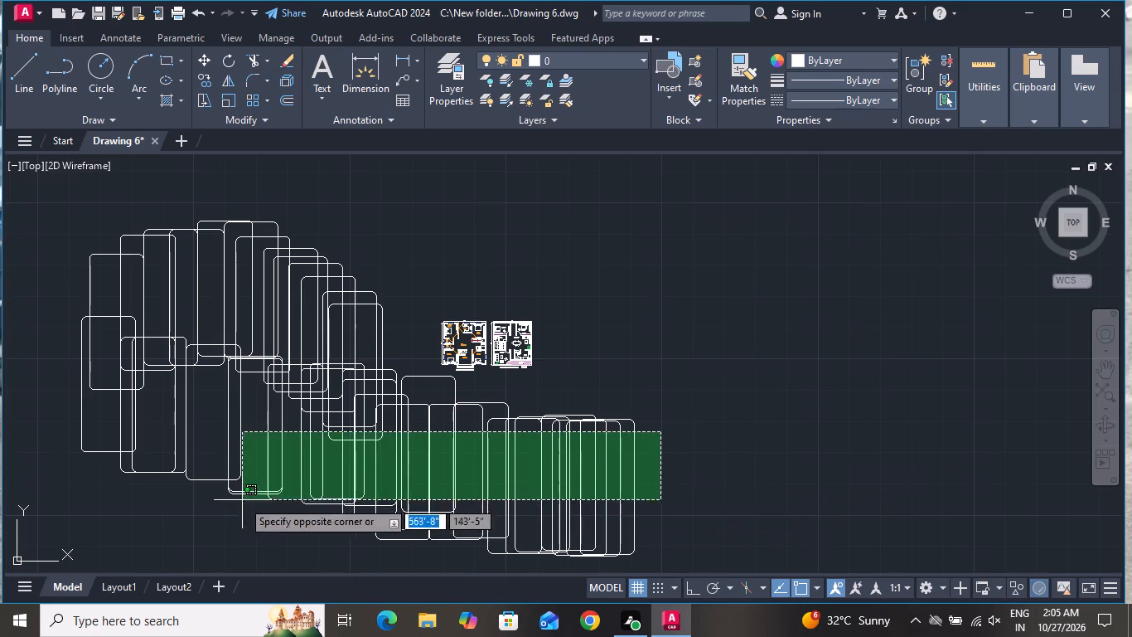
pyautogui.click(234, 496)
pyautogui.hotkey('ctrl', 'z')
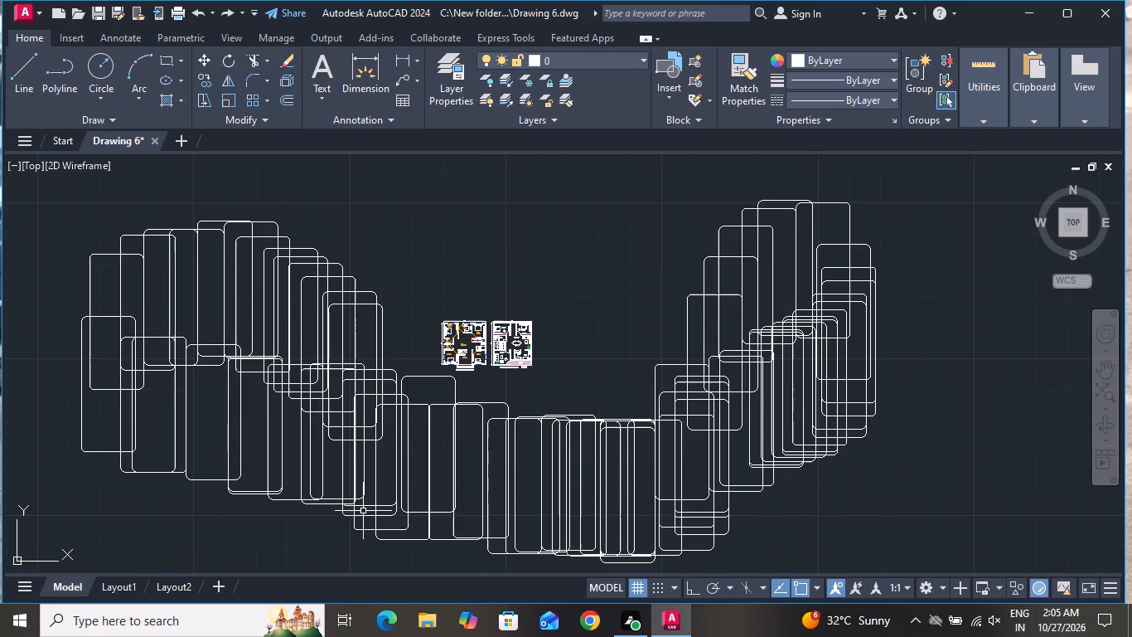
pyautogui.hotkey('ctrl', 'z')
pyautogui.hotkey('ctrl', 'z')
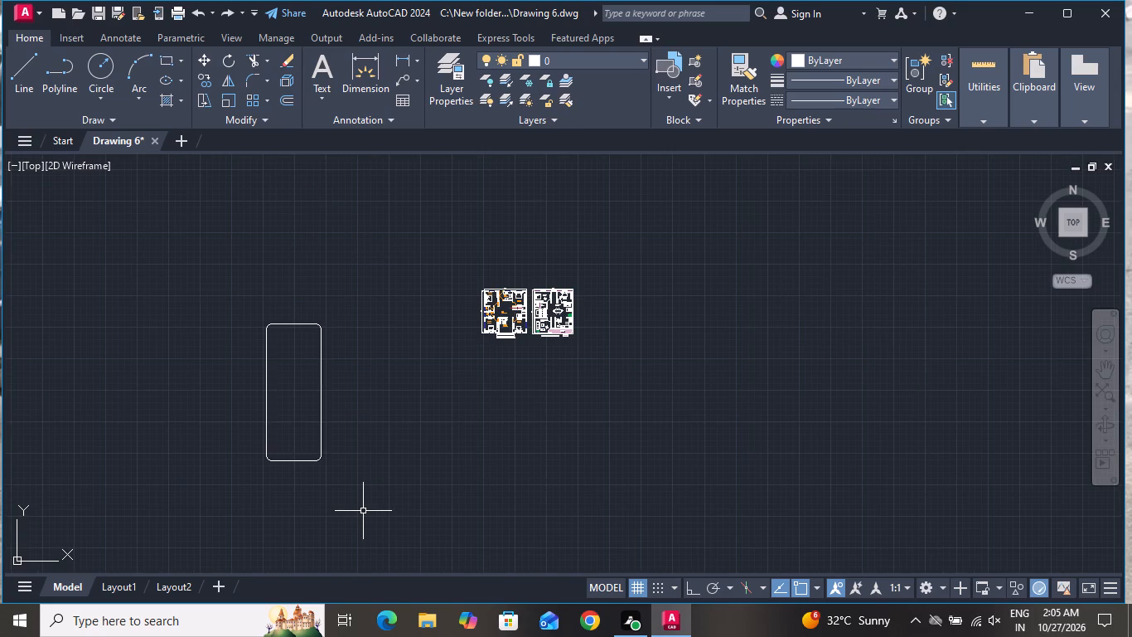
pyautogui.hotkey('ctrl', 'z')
# Run the LOGFILEOFF command.
pyautogui.scroll(2, 523, 293)
pyautogui.write('LOG')
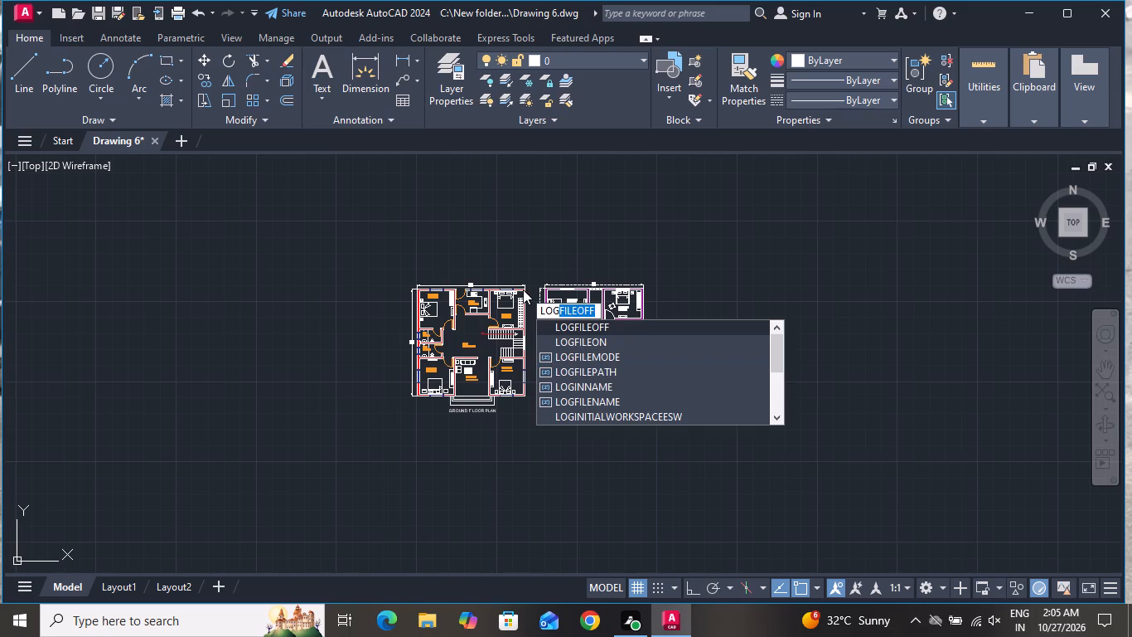
pyautogui.click(604, 330)
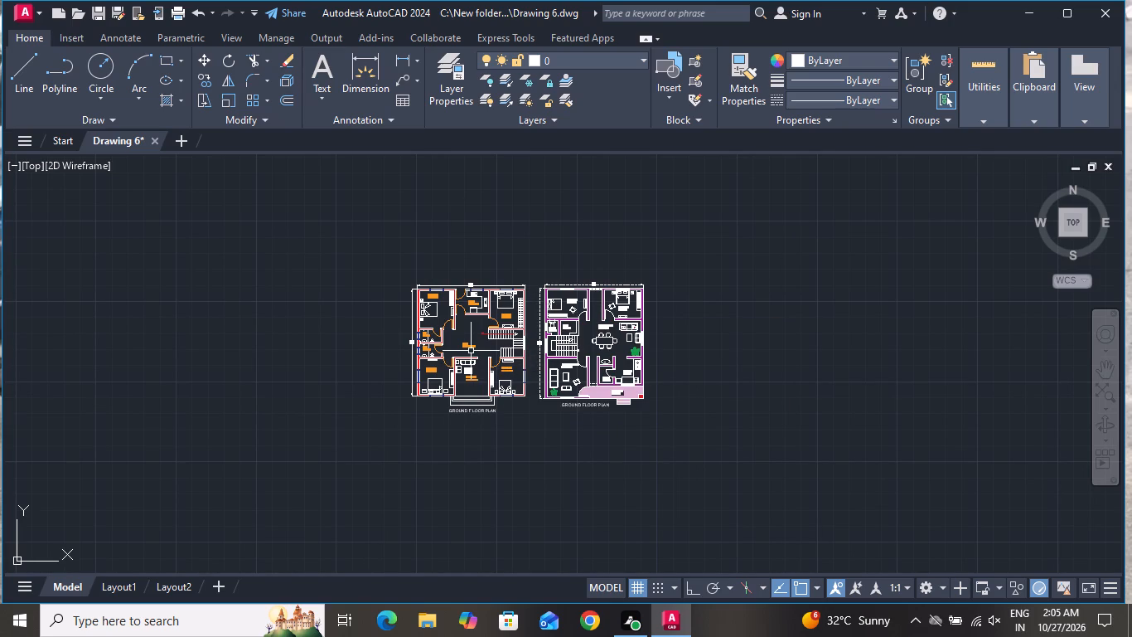
# Start a plot of the model and apply the <Previous plot> page setup.
pyautogui.hotkey('ctrl', 'p')
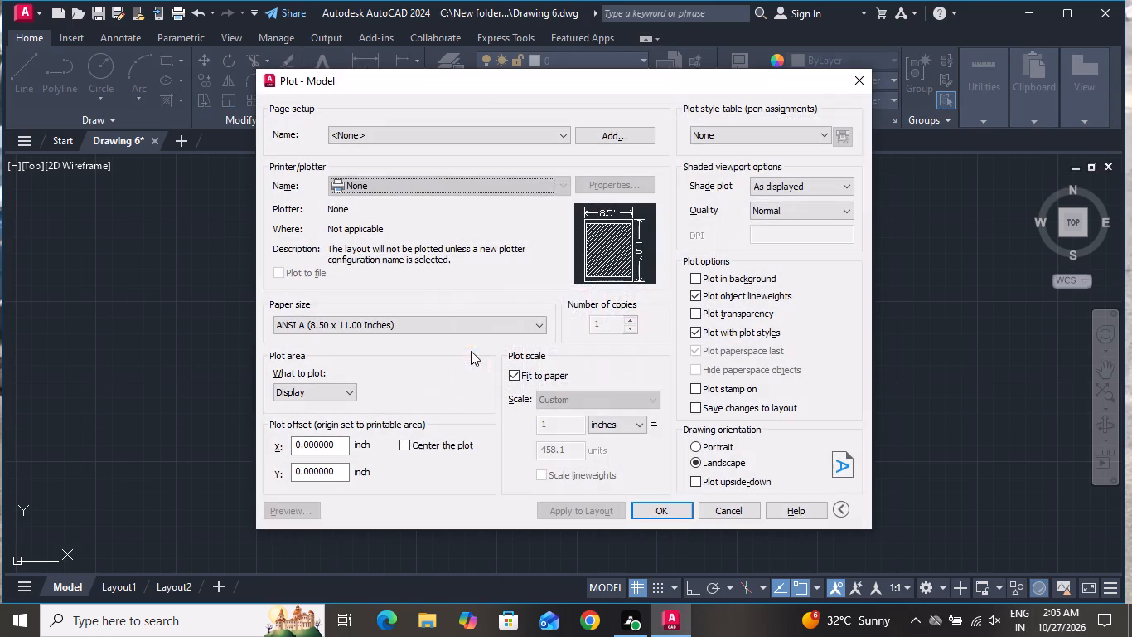
pyautogui.click(440, 142)
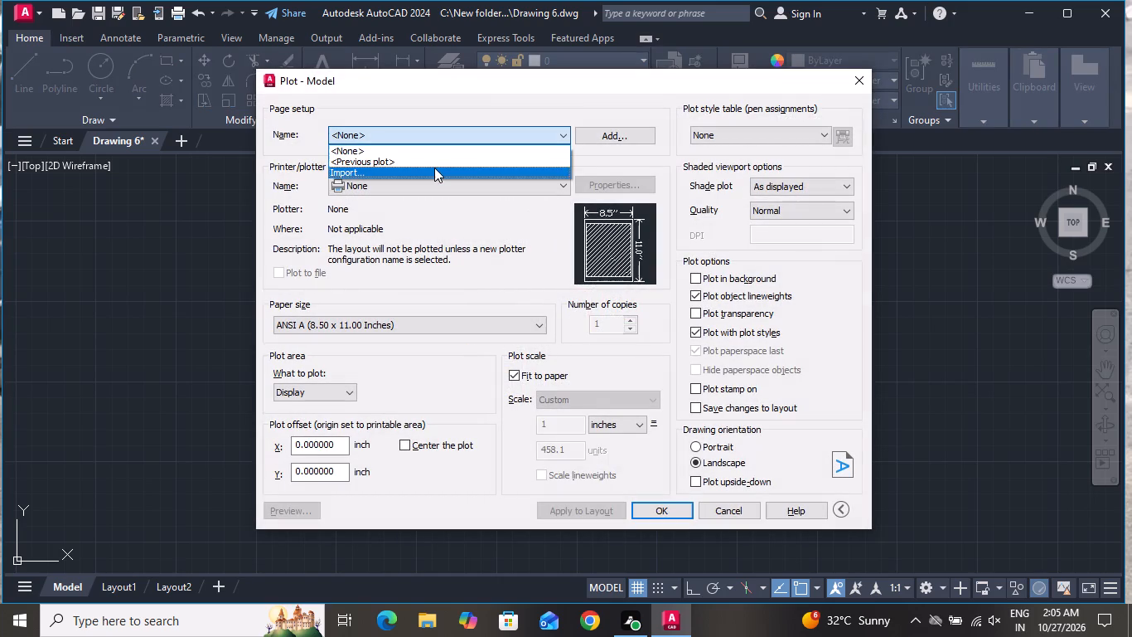
pyautogui.click(430, 159)
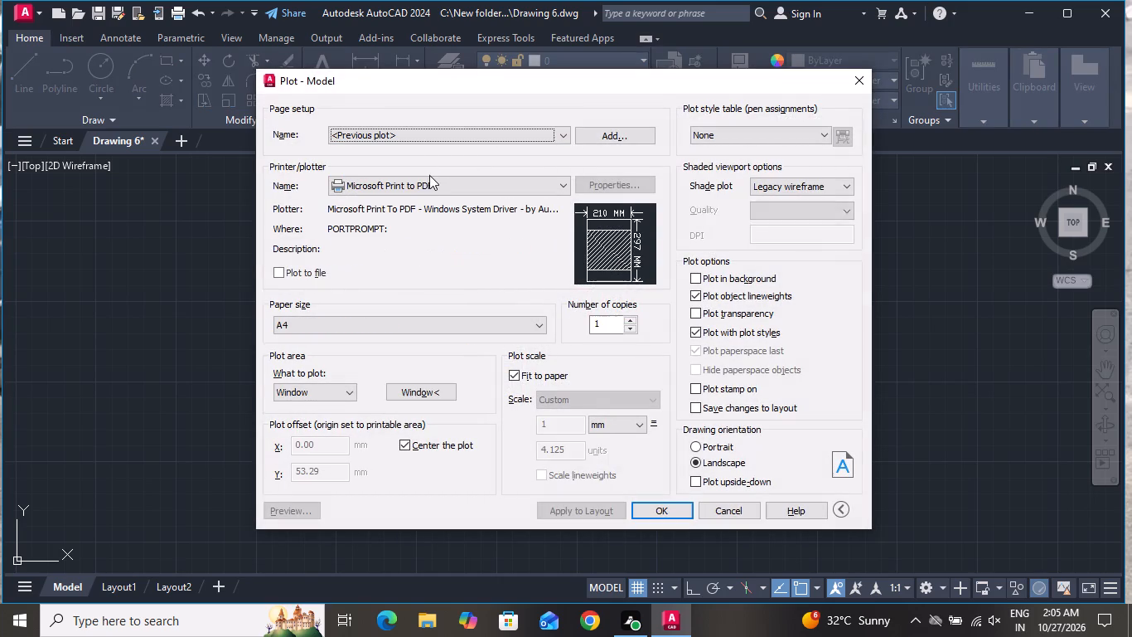
# Redefine the plot window so that it closely encloses both ground floor plans with their dimensions and titles.
pyautogui.click(430, 389)
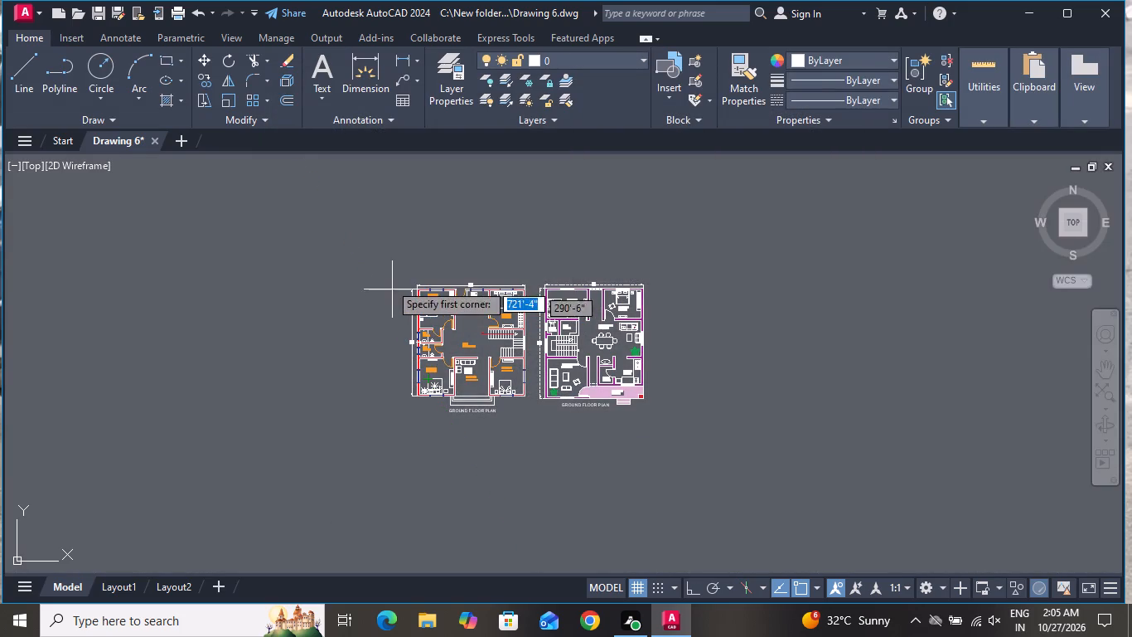
pyautogui.moveTo(392, 272); pyautogui.dragTo(581, 386)
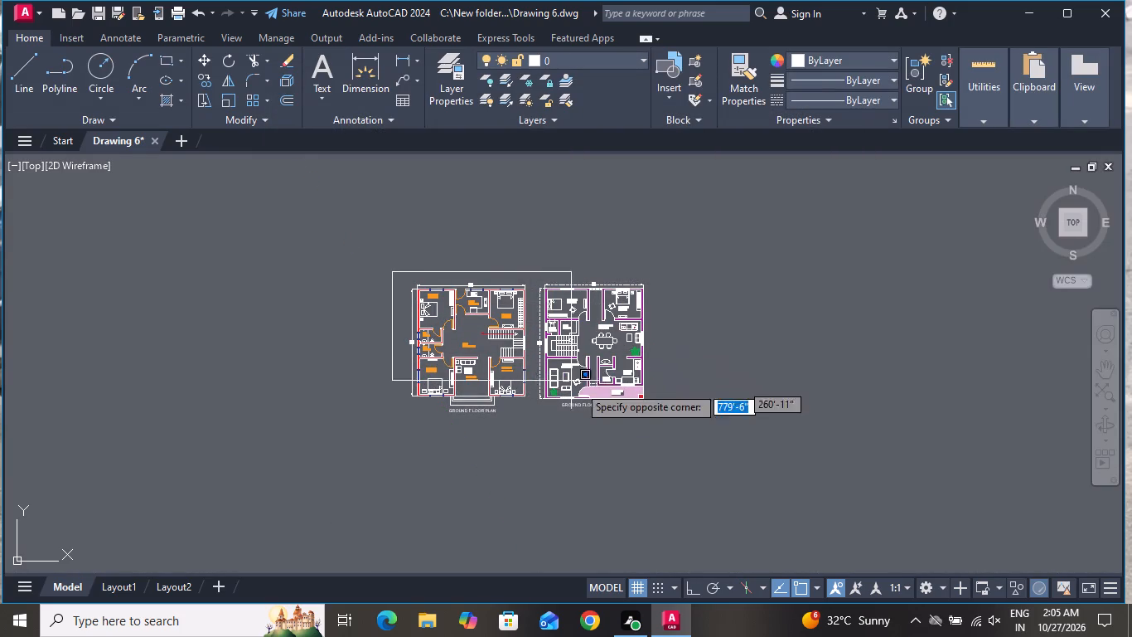
pyautogui.moveTo(581, 386); pyautogui.dragTo(661, 425)
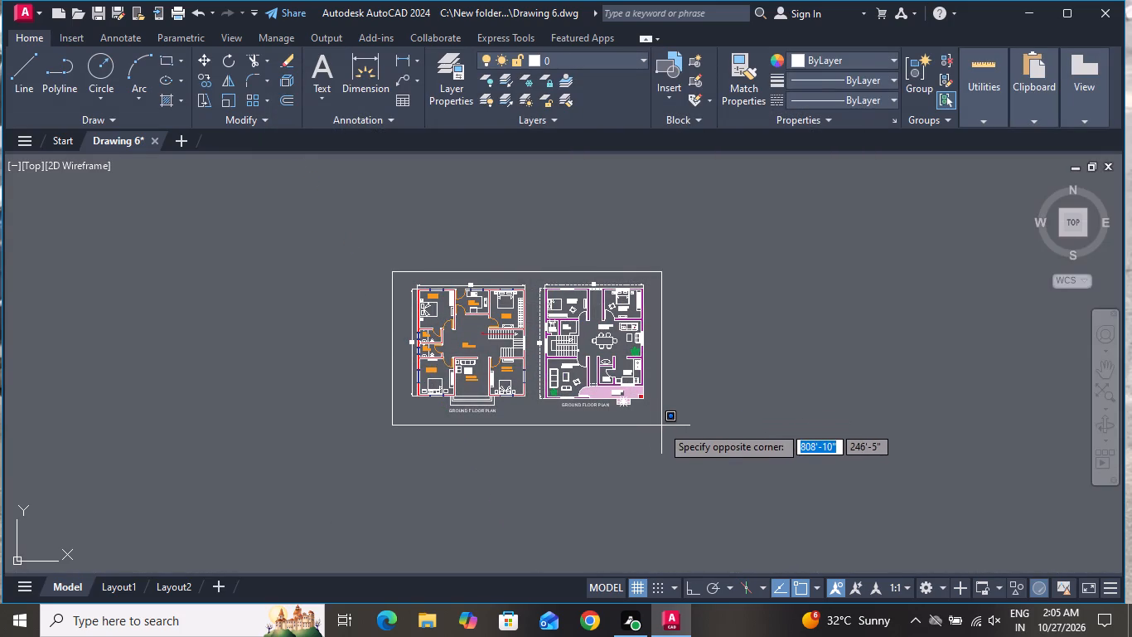
pyautogui.moveTo(661, 425); pyautogui.dragTo(664, 425)
pyautogui.click(664, 425)
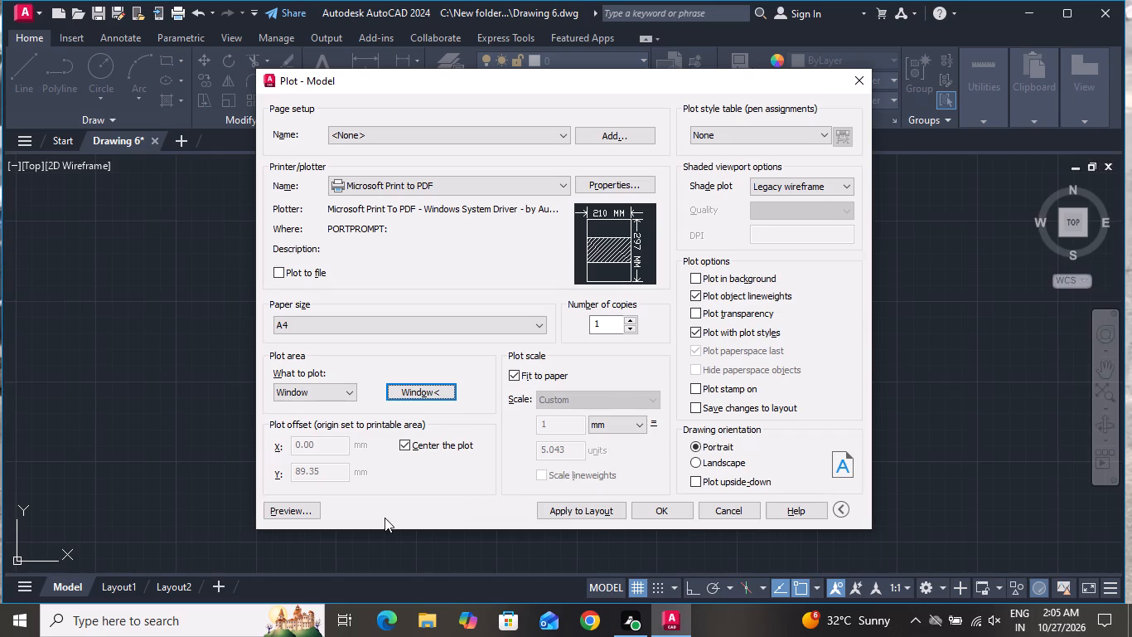
# Preview the plot of both floor plans, then plot it from the preview and save the PDF as PDF 6.
pyautogui.click(297, 508)
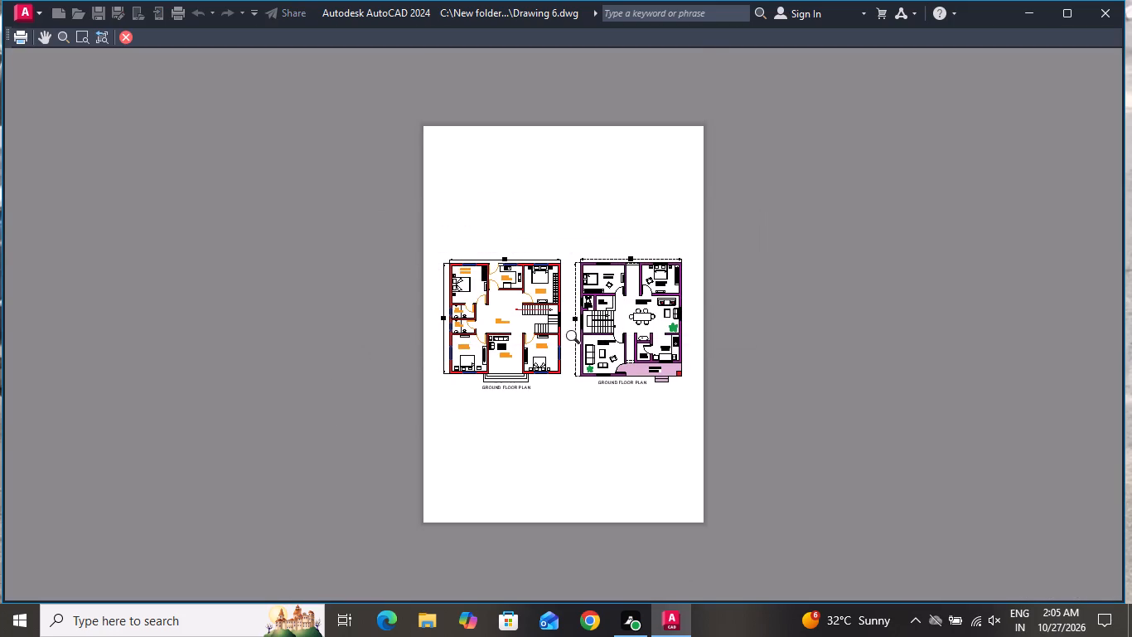
pyautogui.scroll(2, 579, 340)
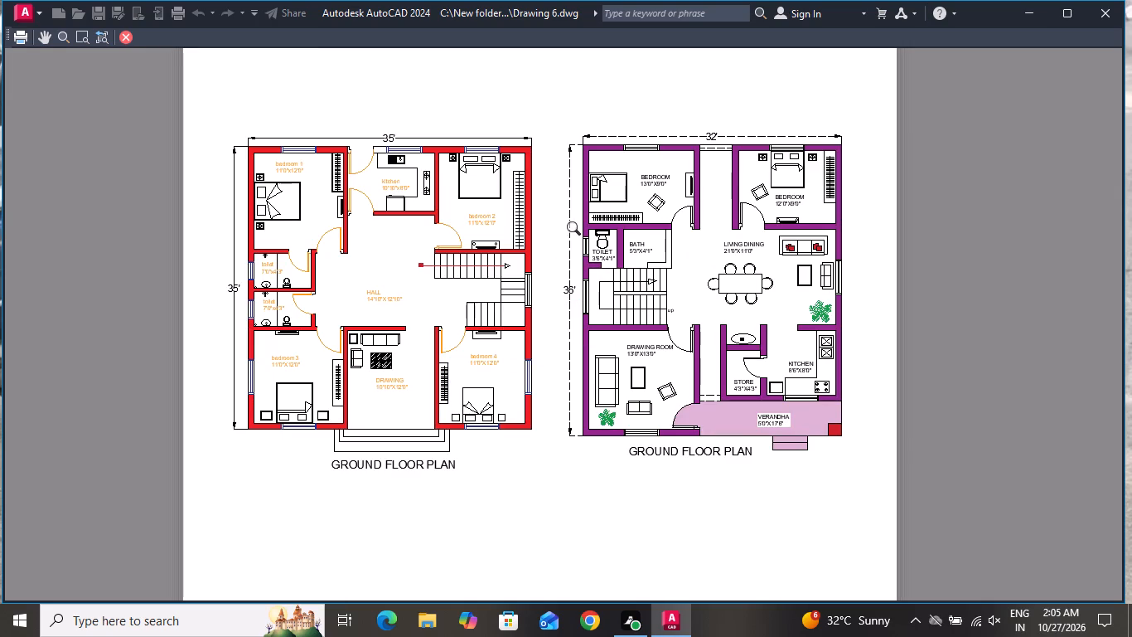
pyautogui.scroll(-1, 572, 231)
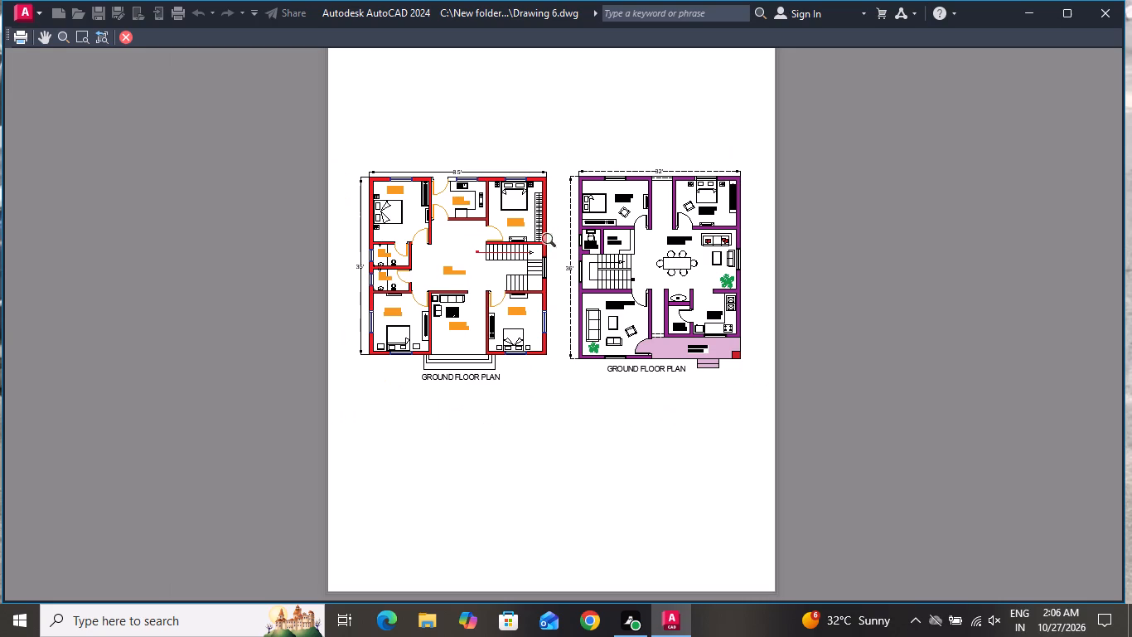
pyautogui.click(13, 37)
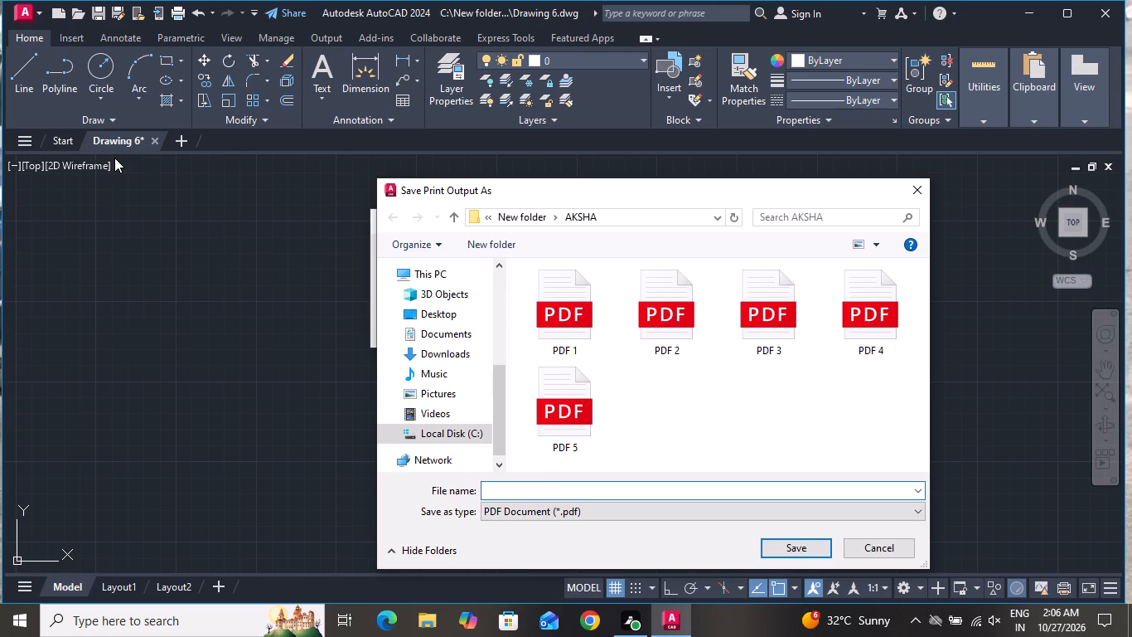
pyautogui.write('PDF')
pyautogui.press('space')
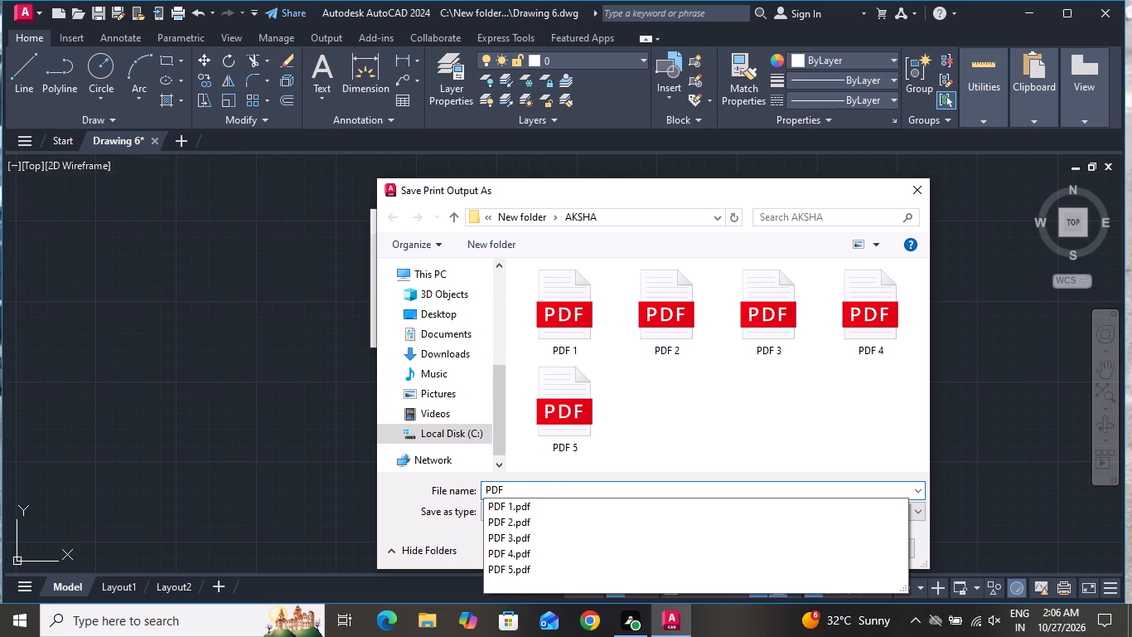
pyautogui.press('6')
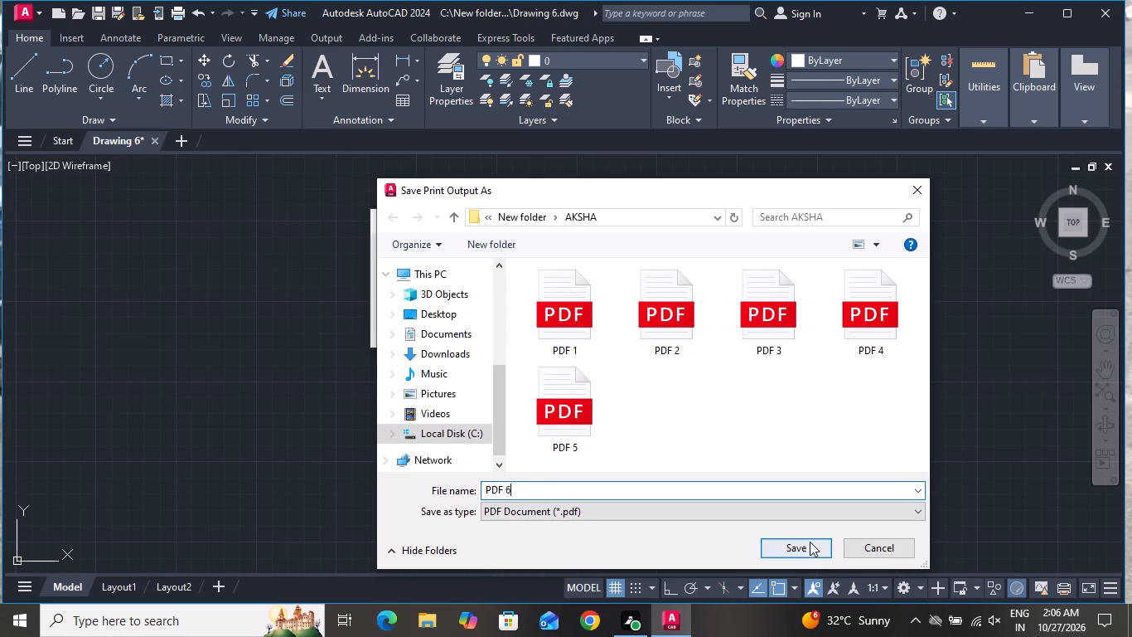
pyautogui.click(809, 549)
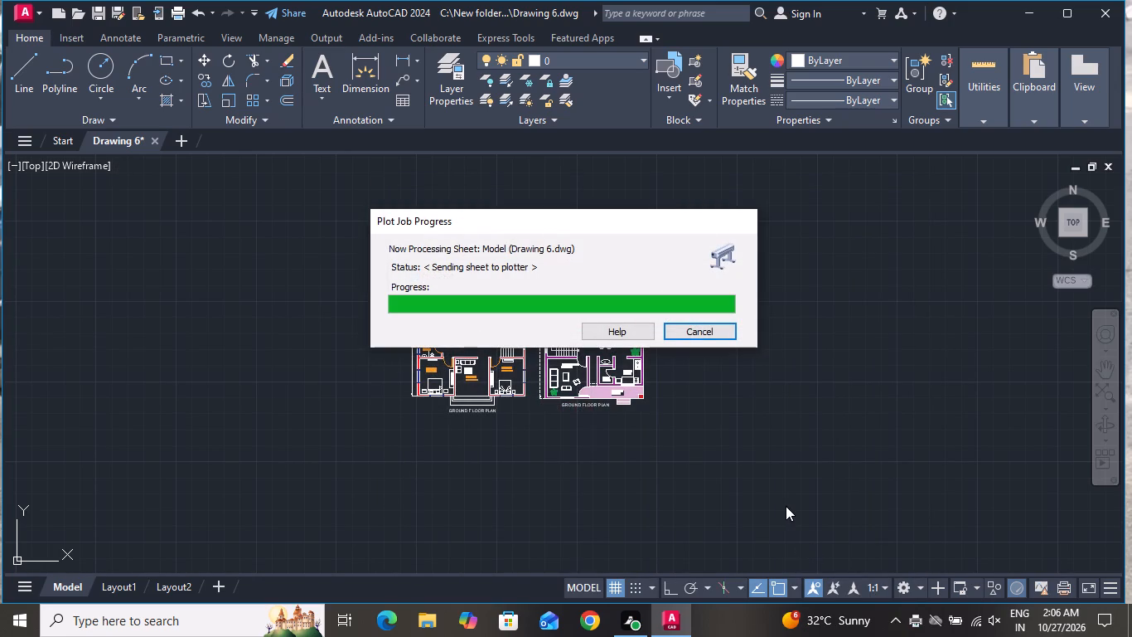